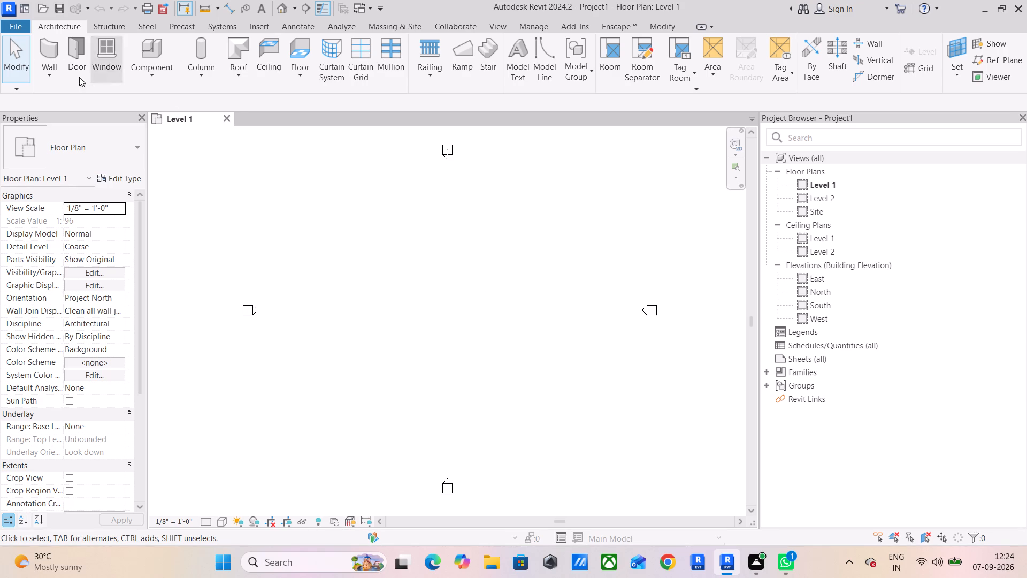
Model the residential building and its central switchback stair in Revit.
Start a wall and duplicate the Generic - 8" basic wall type under the name 9".
click(43, 45)
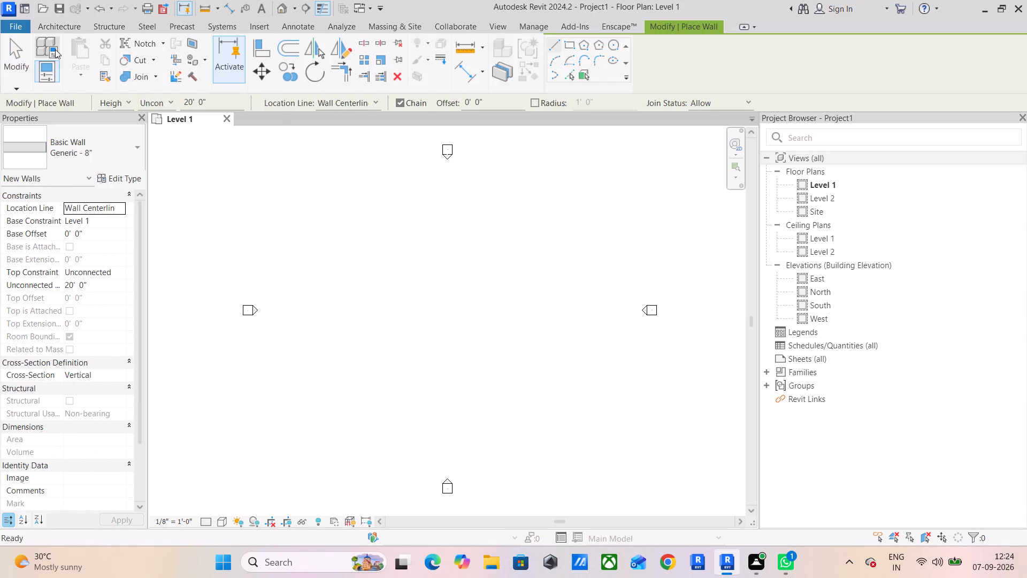
click(114, 176)
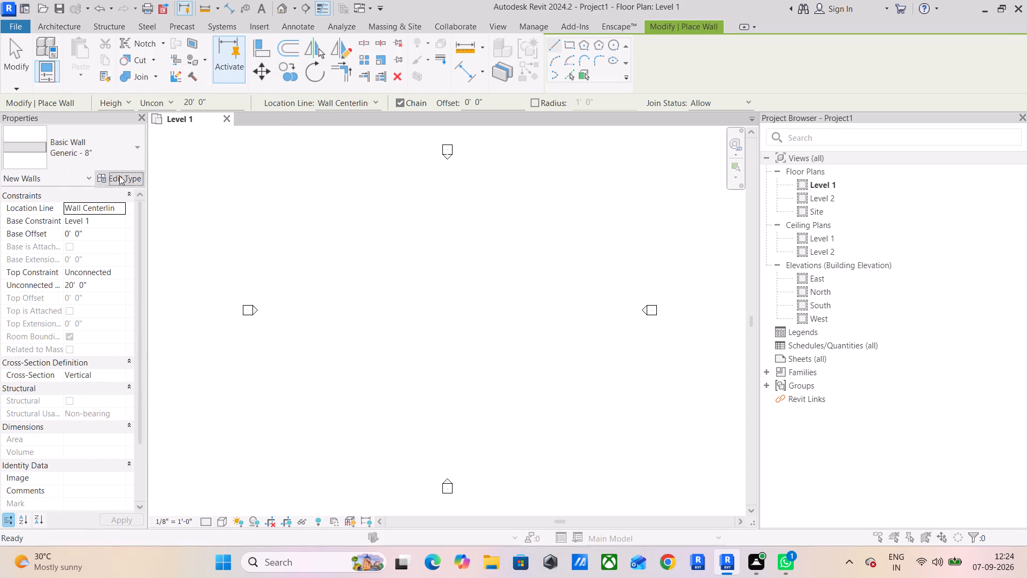
click(591, 113)
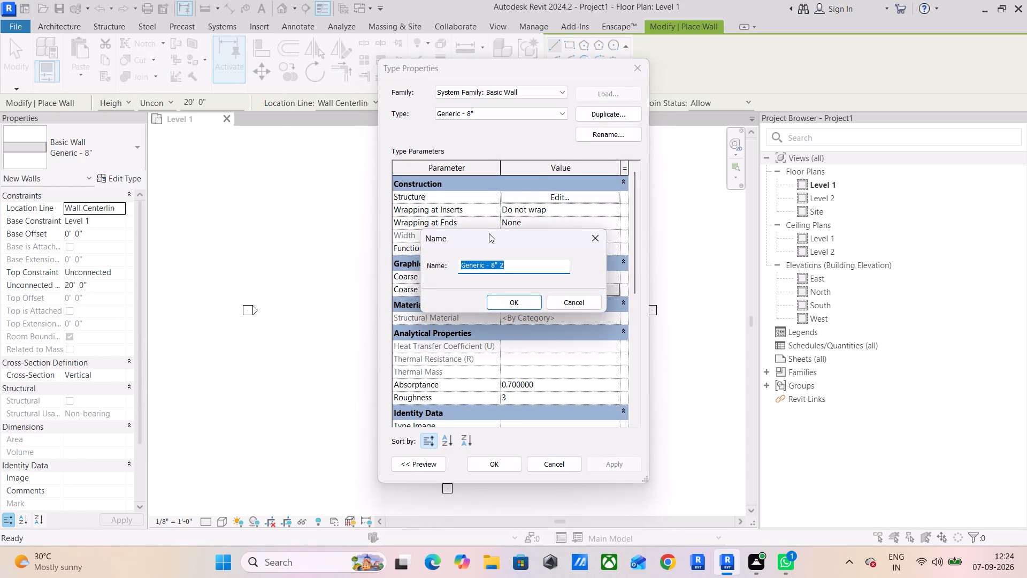
key(9)
key(shift+quotedbl)
key(Return)
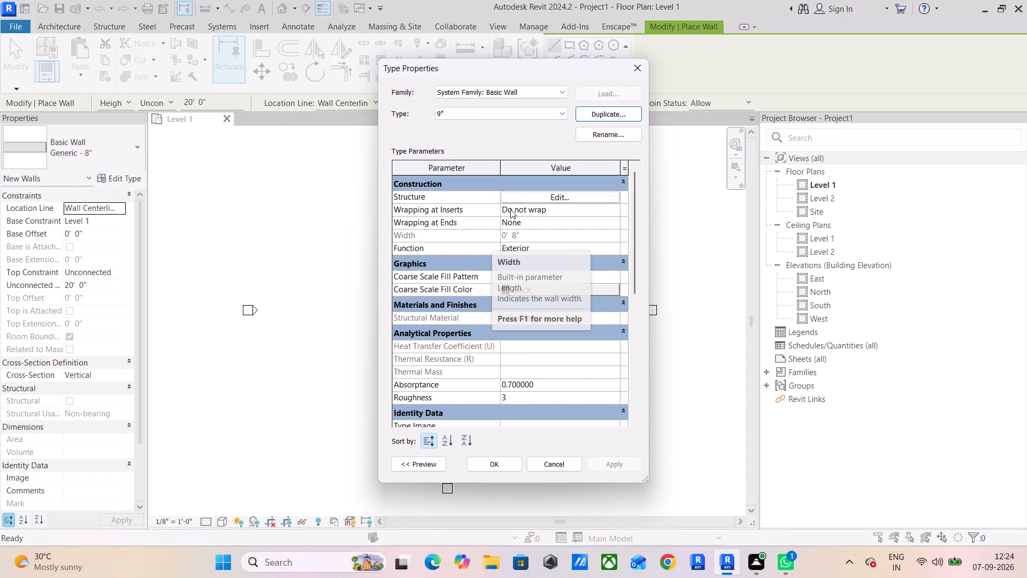
Set the thickness of the 9" wall type's structure layer to 9".
click(526, 197)
click(521, 209)
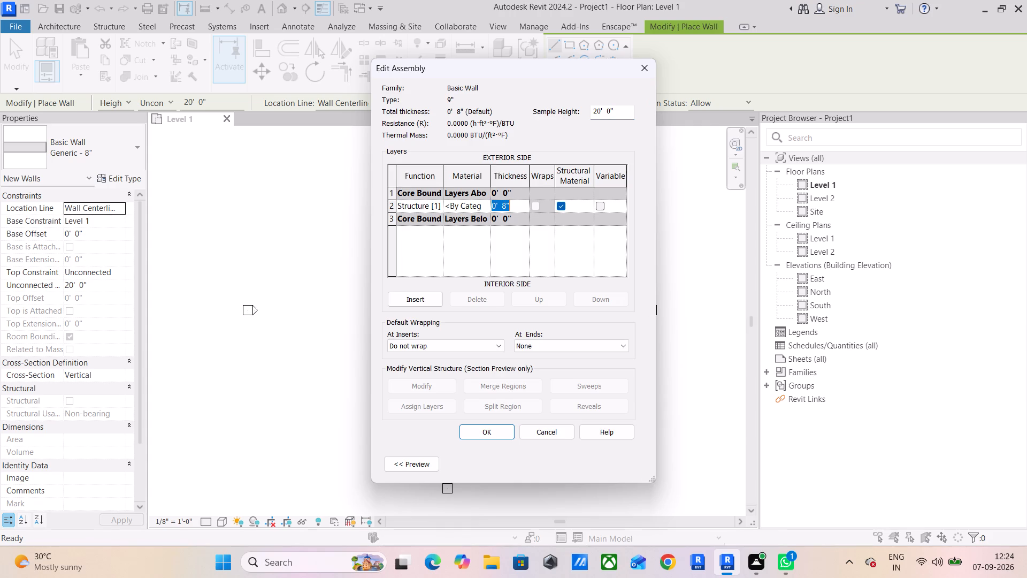
text(9")
key(Return)
Create a new material for the structure layer and rename it "wall".
click(484, 203)
click(484, 203)
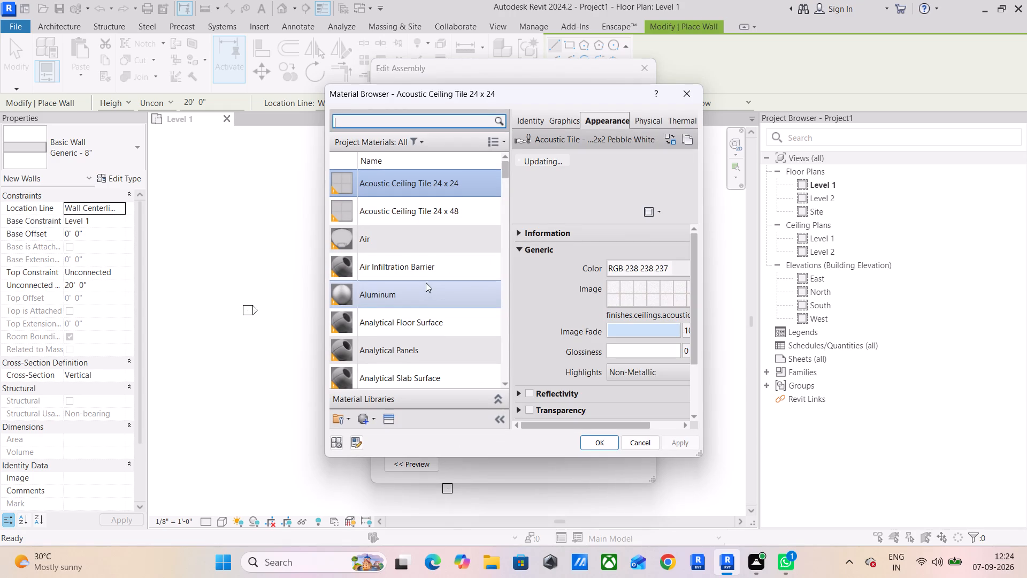
scroll(409, 325, down, 3)
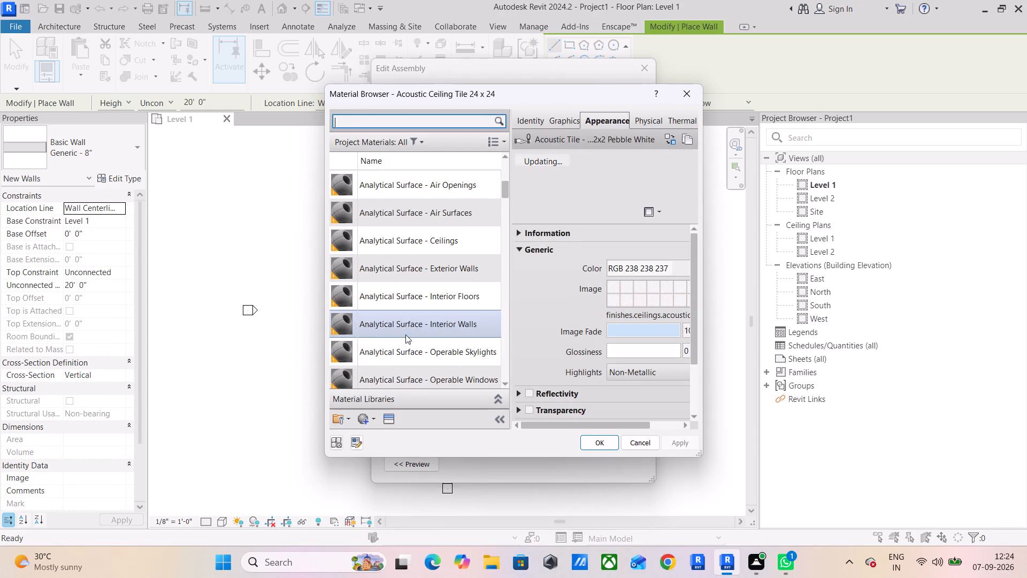
click(362, 423)
click(380, 433)
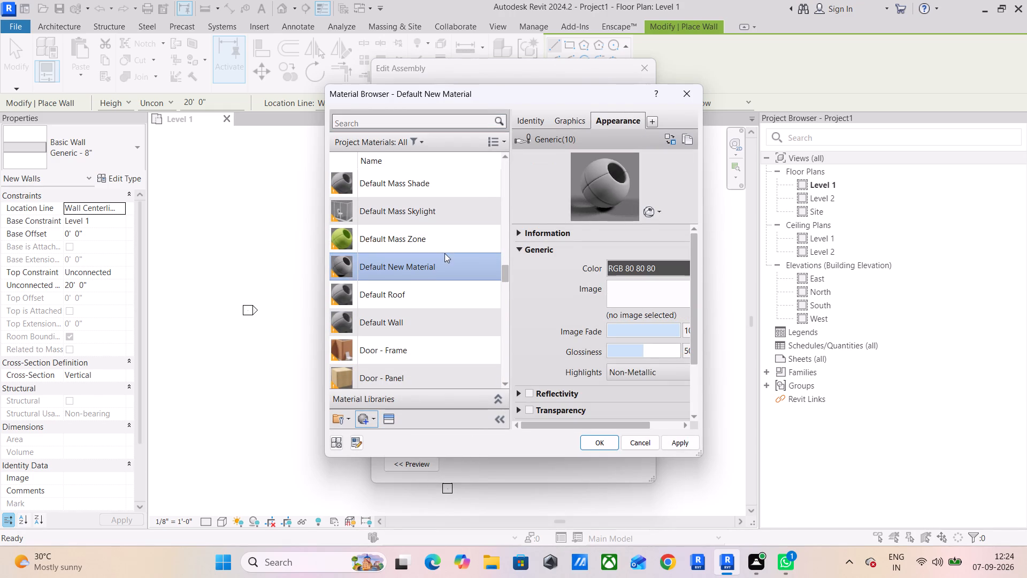
right_click(438, 265)
click(463, 273)
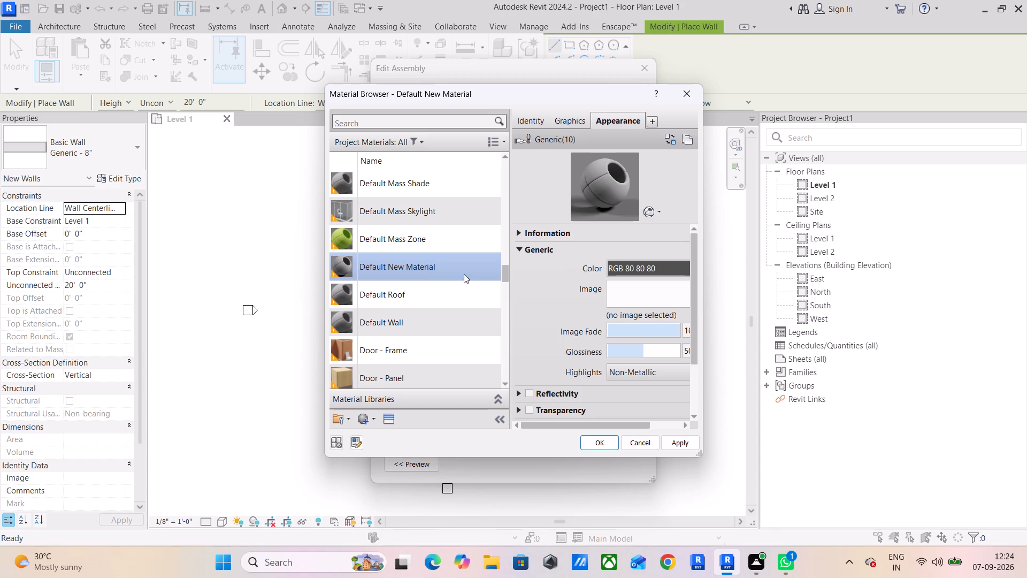
right_click(456, 271)
click(477, 318)
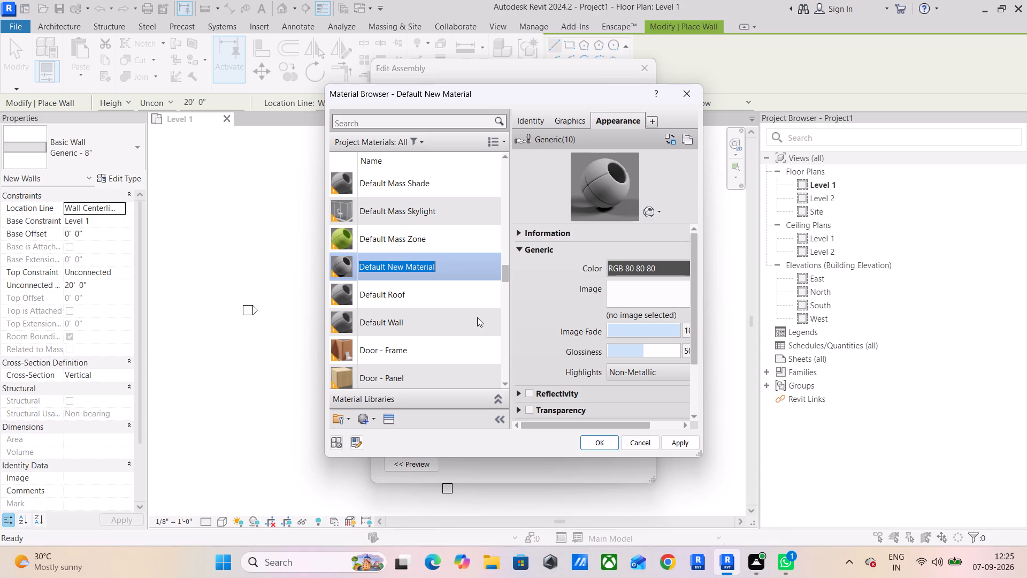
text(wall)
key(space)
key(Return)
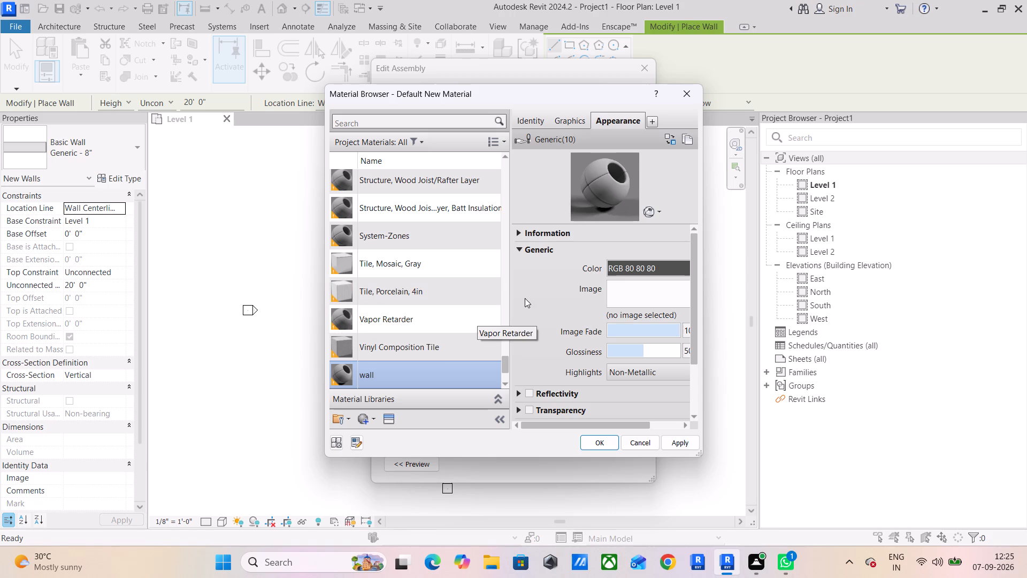
Lighten the wall material's appearance colour to grey RGB 127 127 127.
click(625, 271)
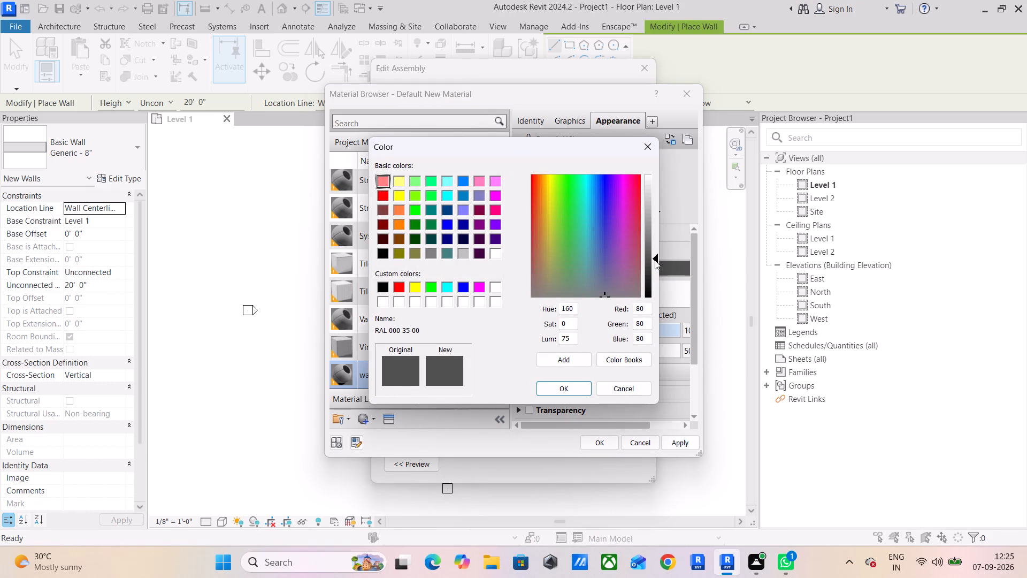
drag(655, 260, 656, 245)
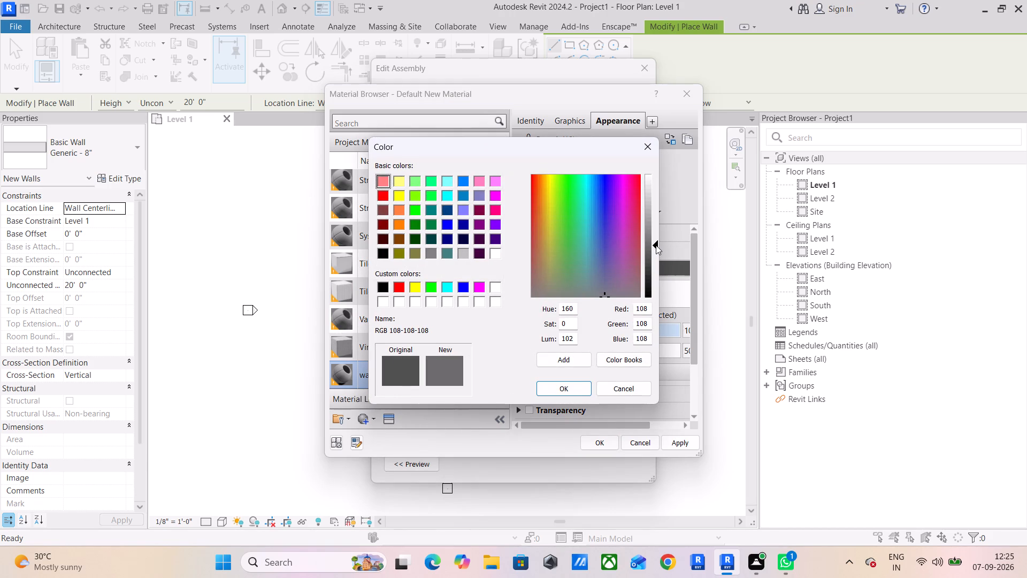
drag(656, 245, 657, 236)
click(577, 385)
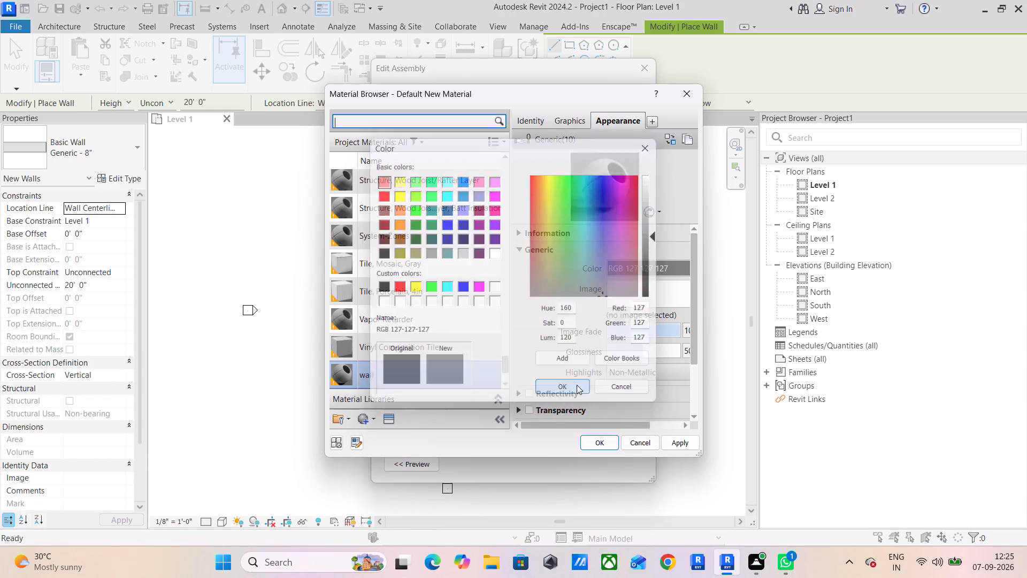
Use the render appearance for the wall material's shading, assign the material to the structure layer, and accept the wall type.
click(563, 128)
click(609, 157)
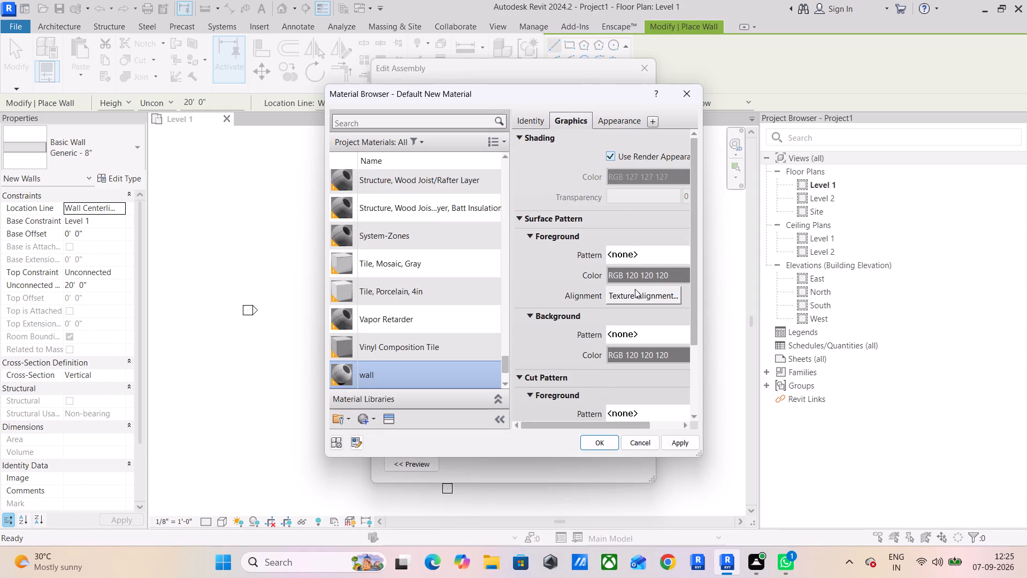
click(675, 438)
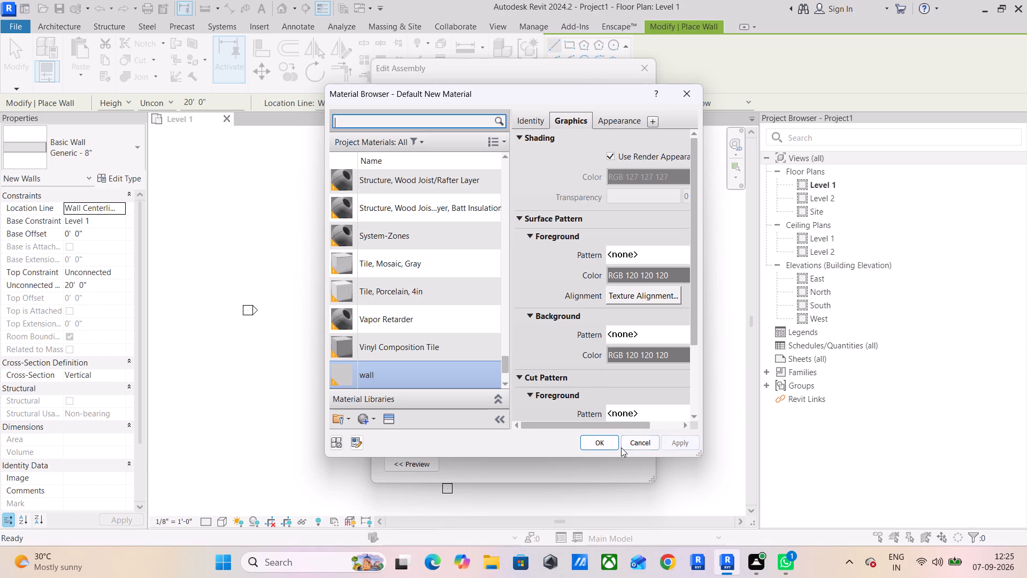
click(600, 451)
click(600, 447)
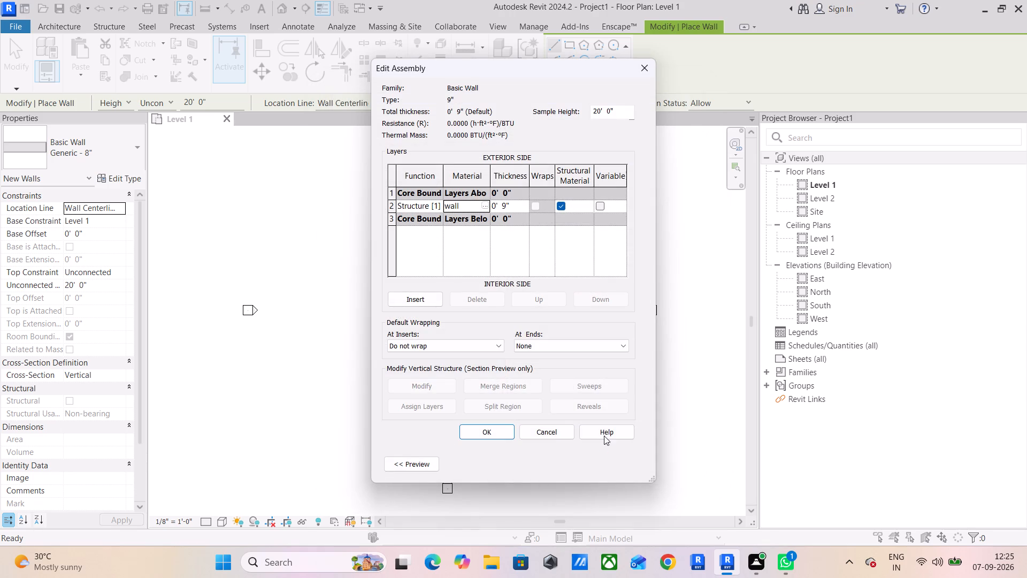
click(501, 434)
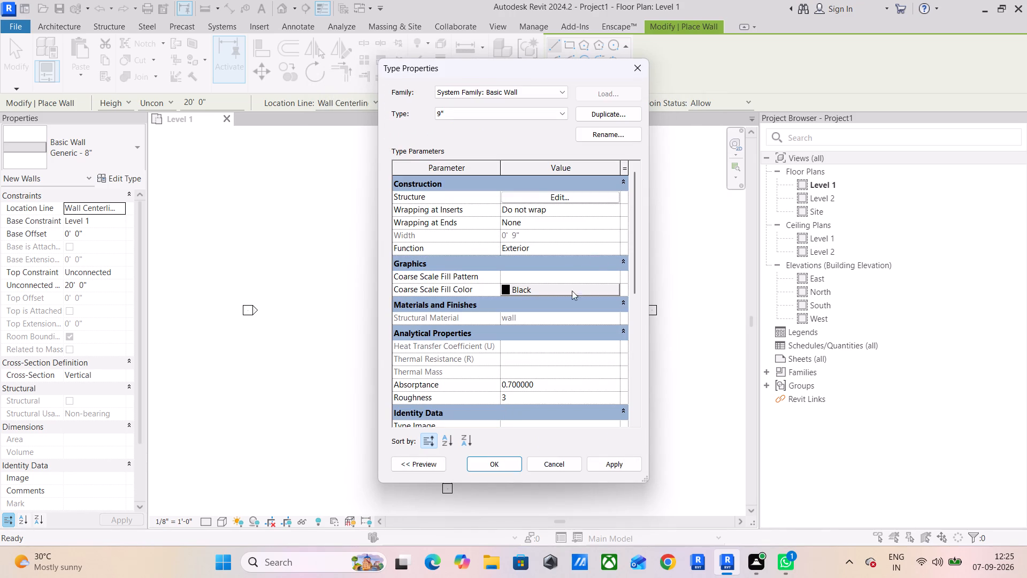
click(633, 467)
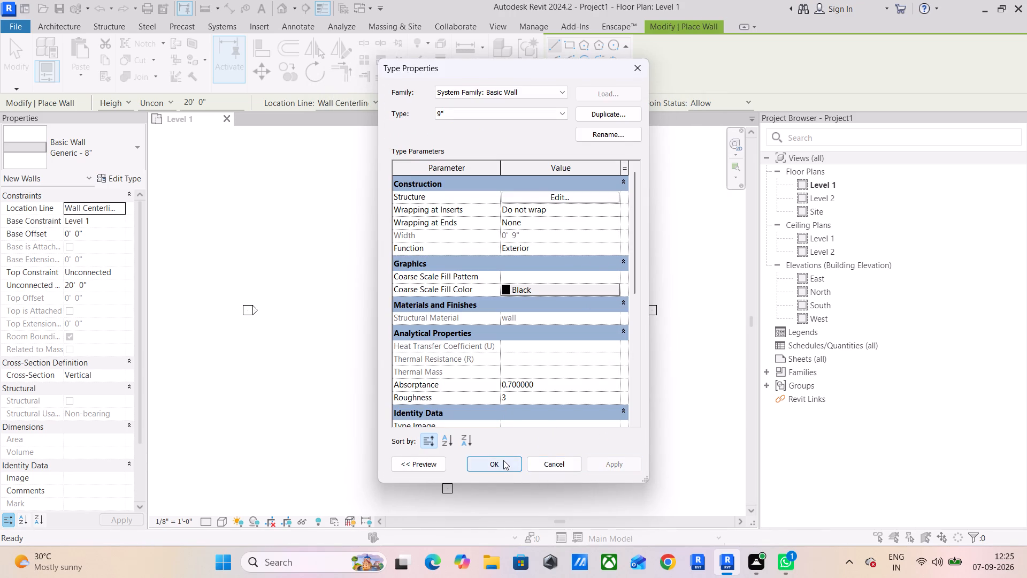
click(503, 460)
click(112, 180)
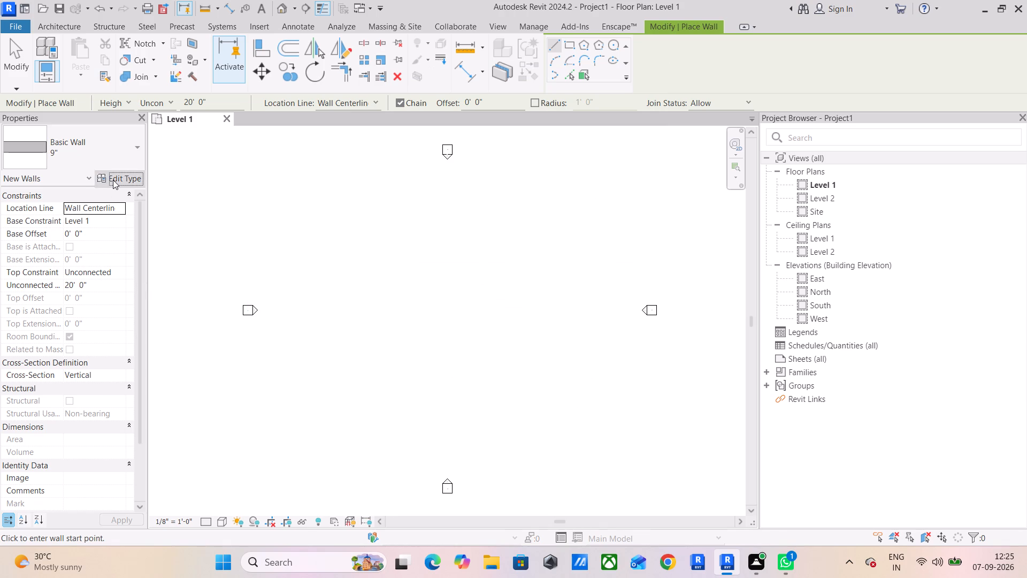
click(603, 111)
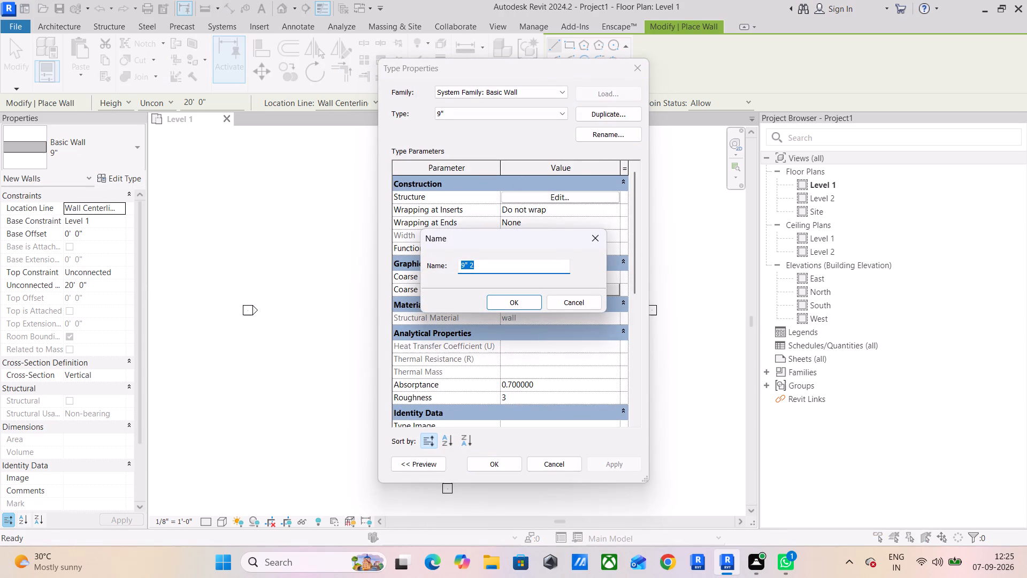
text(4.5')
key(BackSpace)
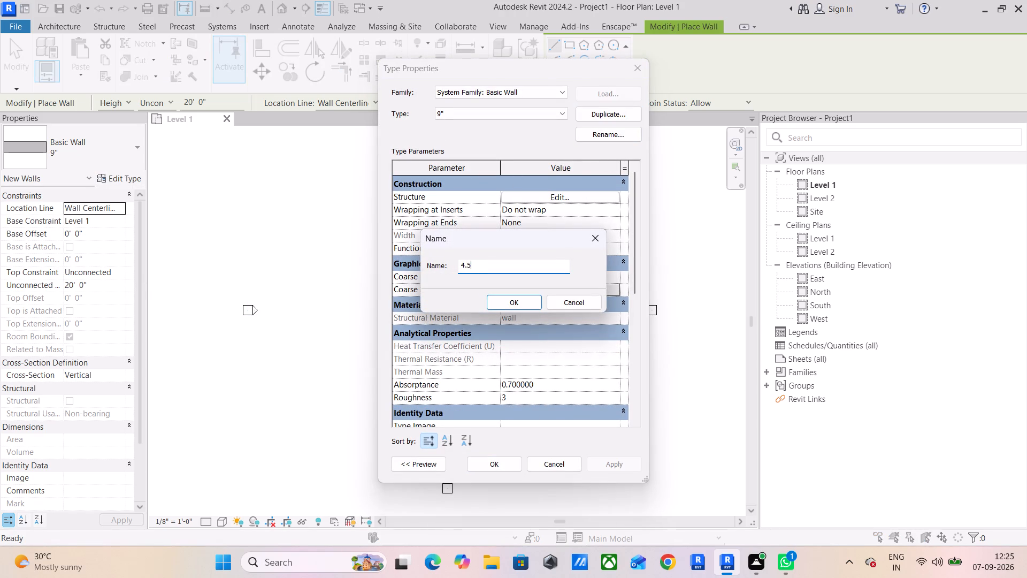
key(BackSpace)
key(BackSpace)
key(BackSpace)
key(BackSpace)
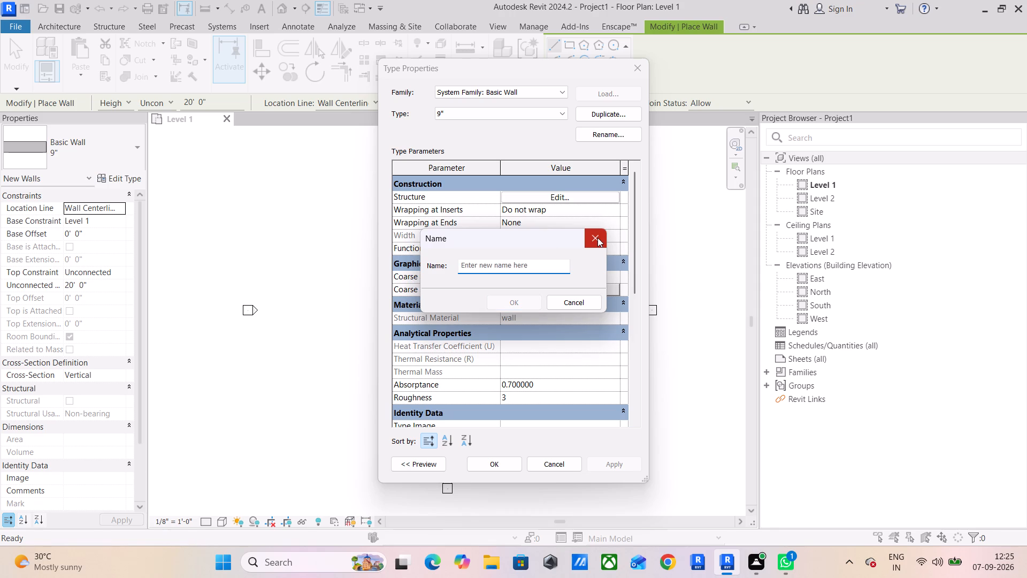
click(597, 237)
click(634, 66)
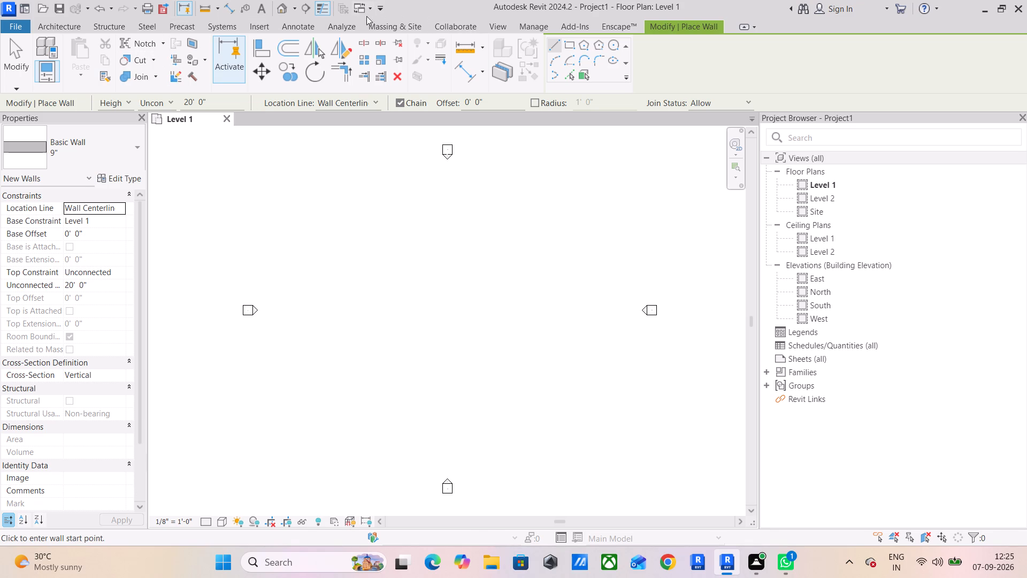
Link "reference file.pdf" from the "revit proects" folder on drive D and place it in Level 1 between the elevation markers.
click(258, 27)
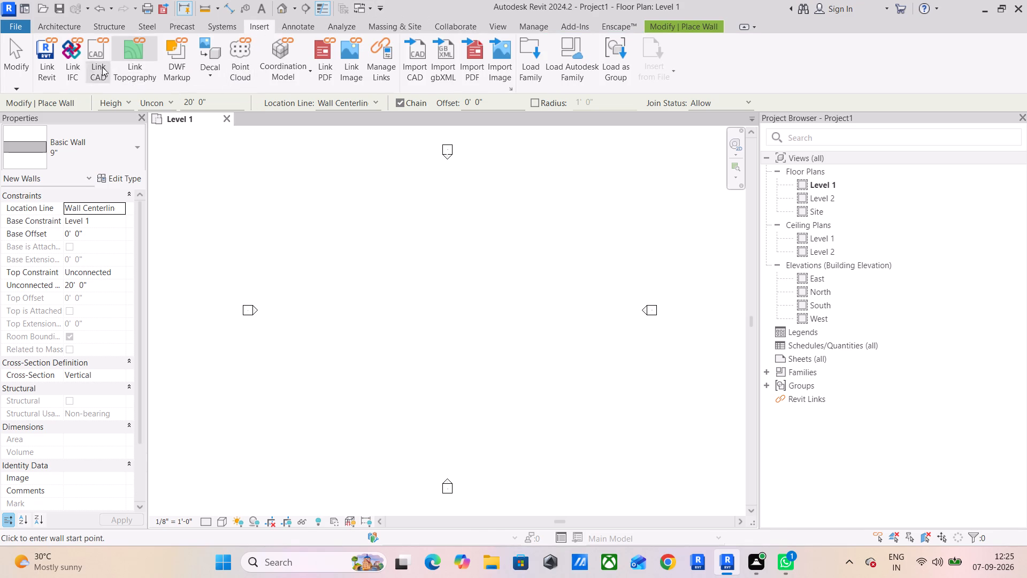
click(324, 62)
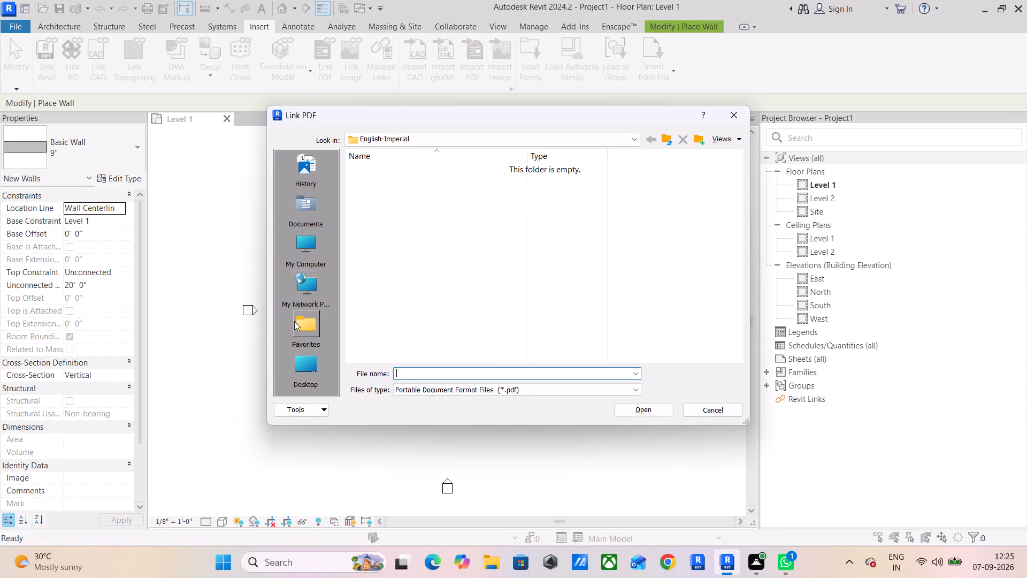
double_click(310, 238)
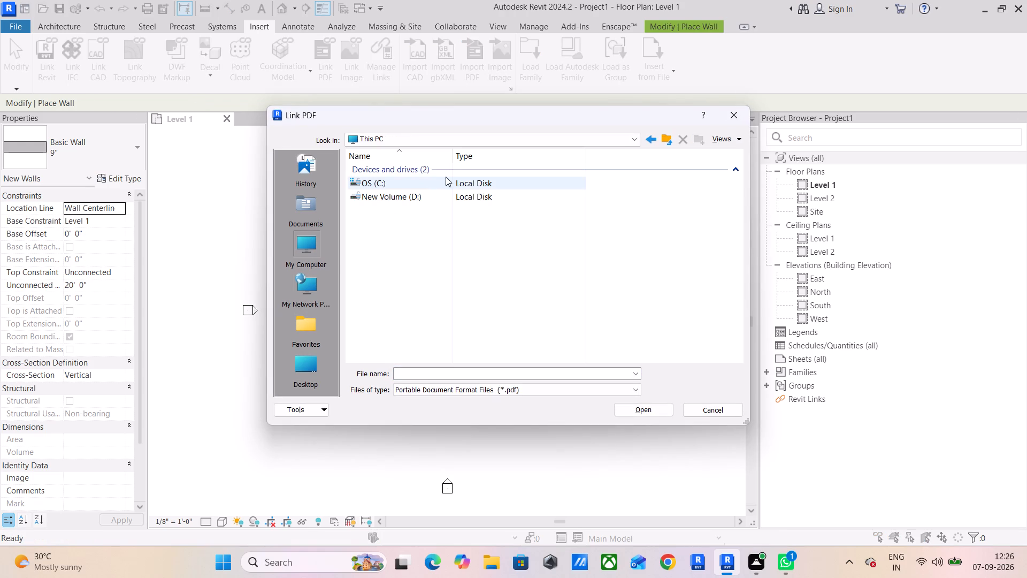
double_click(409, 202)
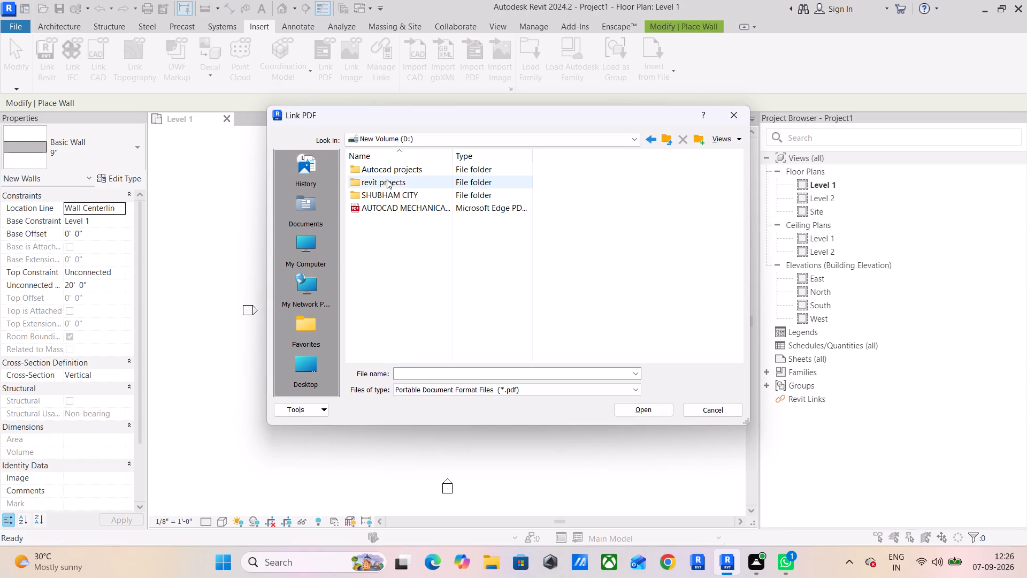
double_click(387, 178)
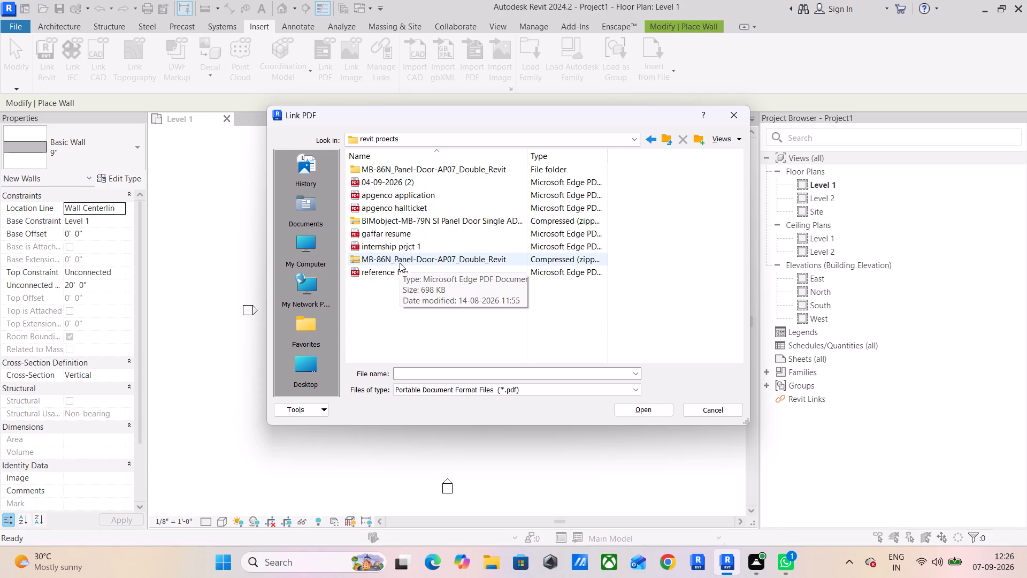
click(396, 267)
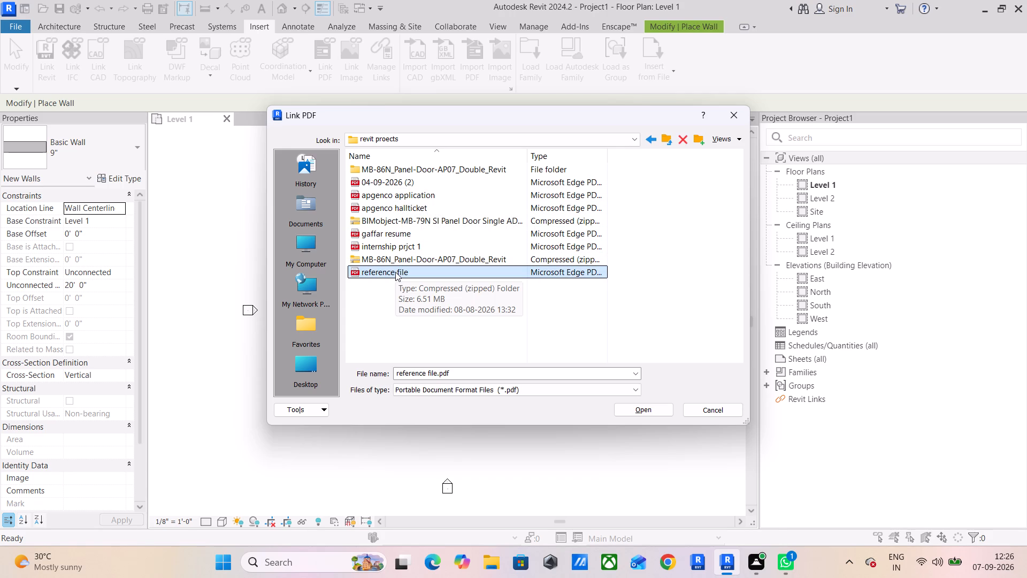
double_click(395, 272)
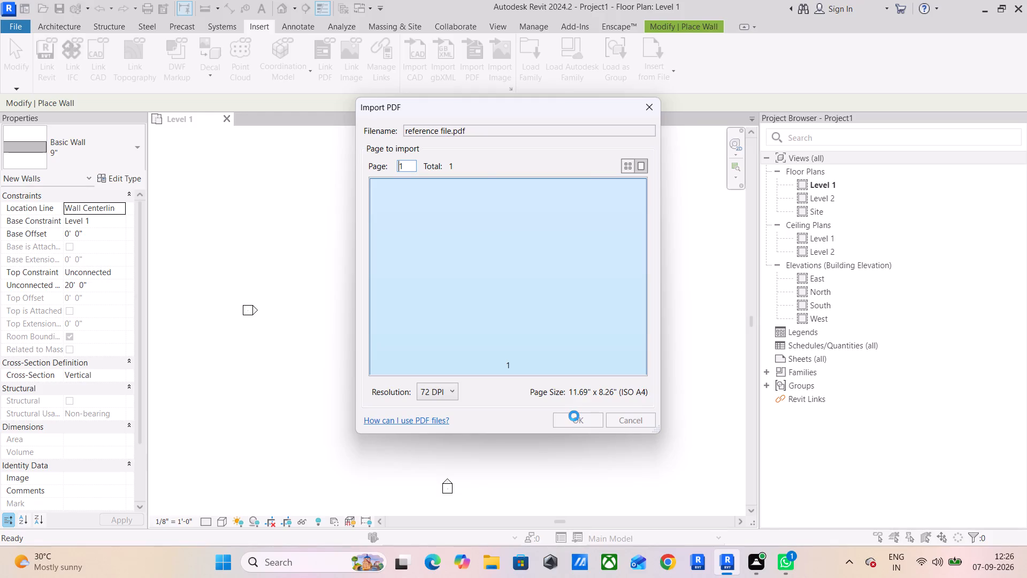
click(572, 419)
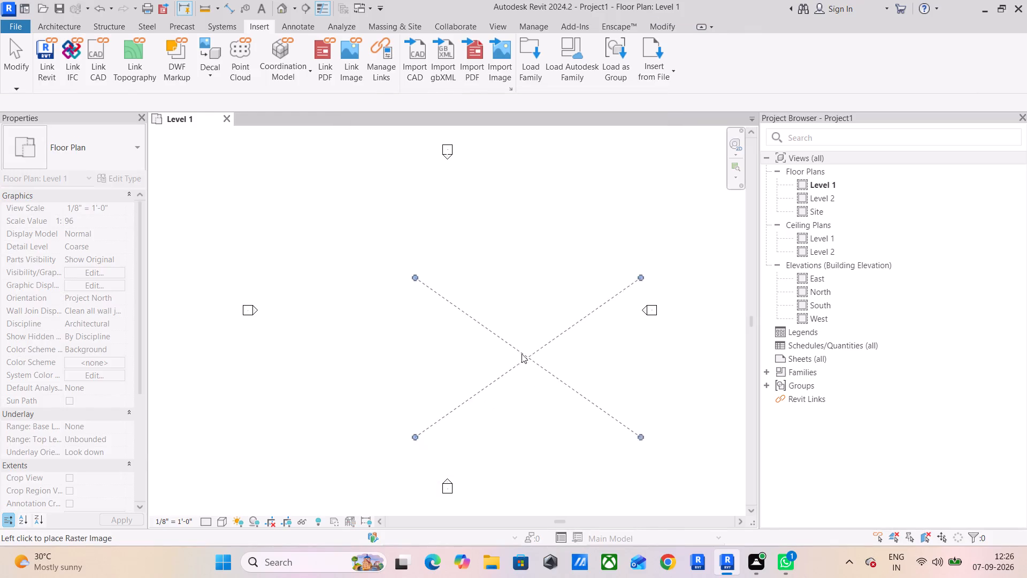
click(456, 307)
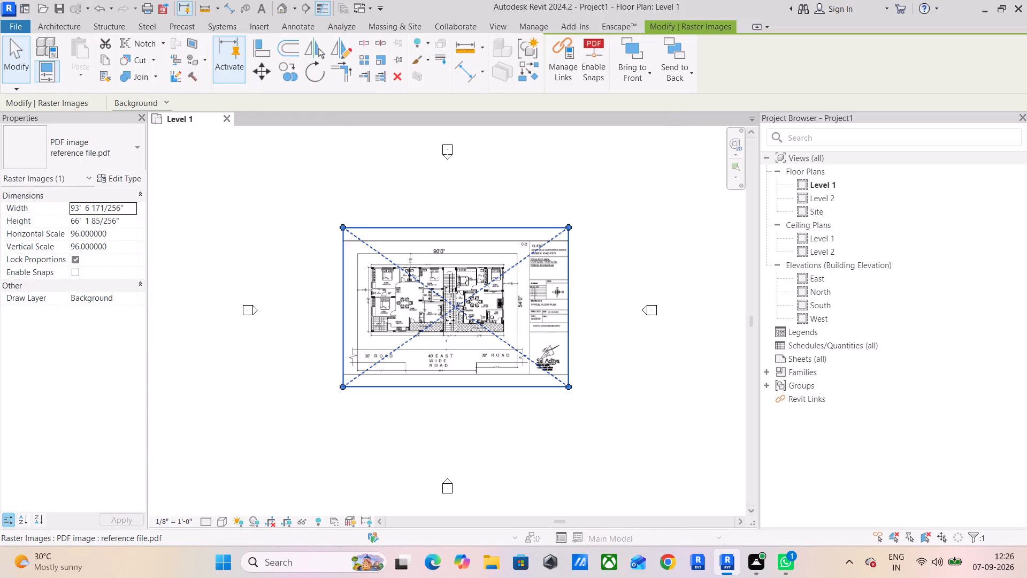
scroll(419, 314, up, 5)
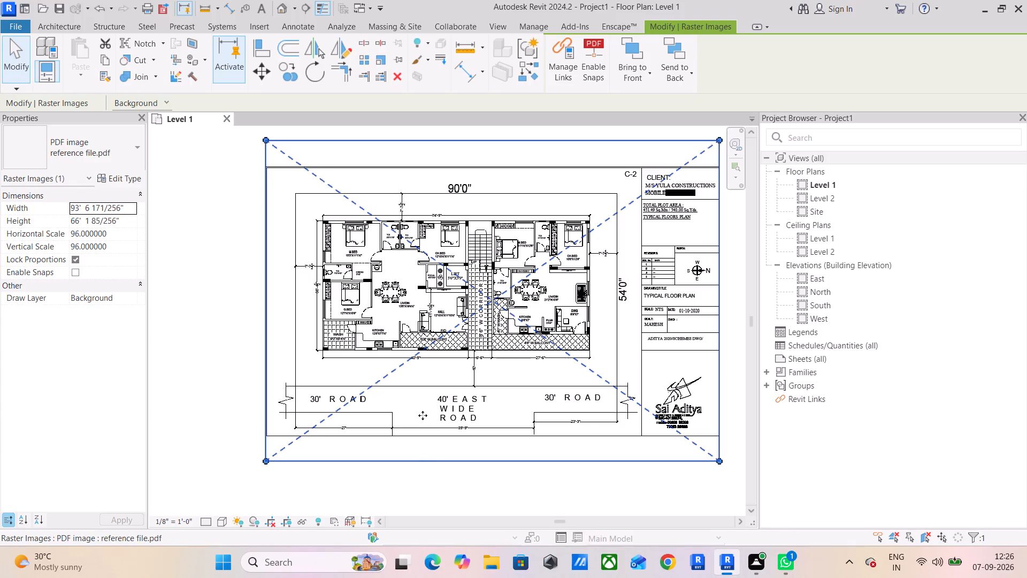
click(409, 483)
Examine the linked floor plan's room layout and the outer walls around the corner M.BED room.
scroll(370, 303, up, 4)
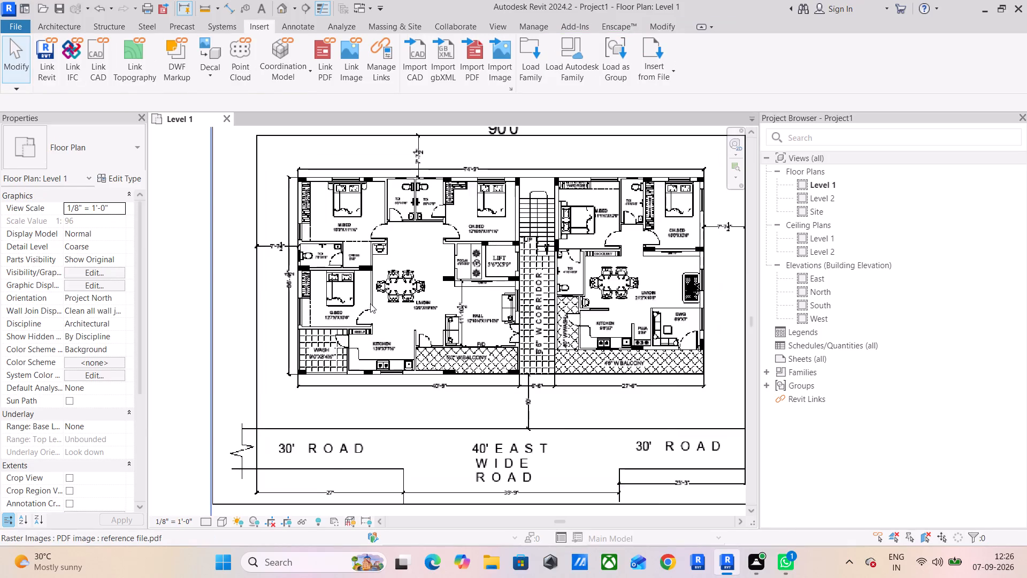
scroll(370, 303, up, 2)
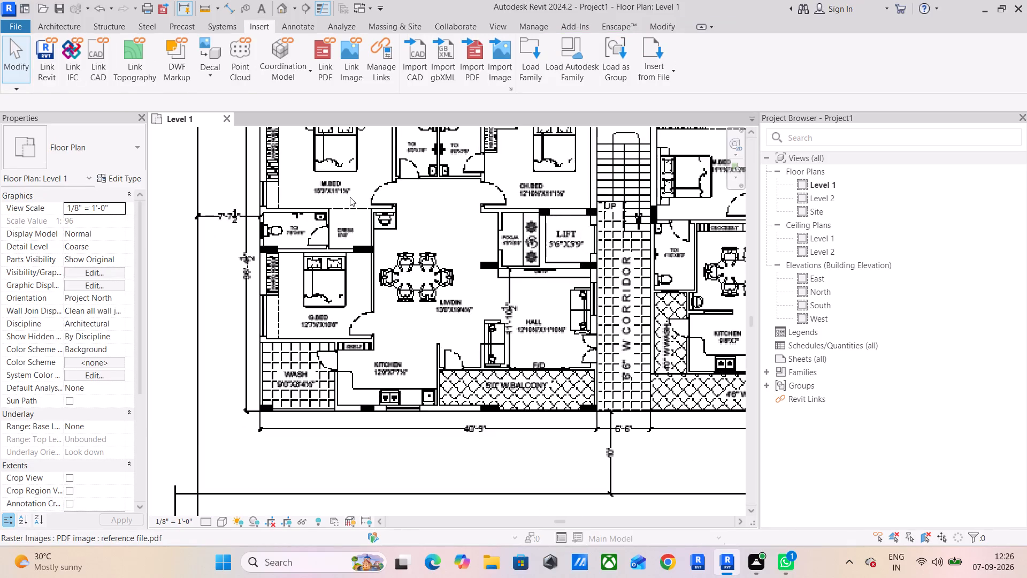
middle_click(389, 273)
middle_drag(416, 224, 449, 295)
scroll(557, 318, up, 3)
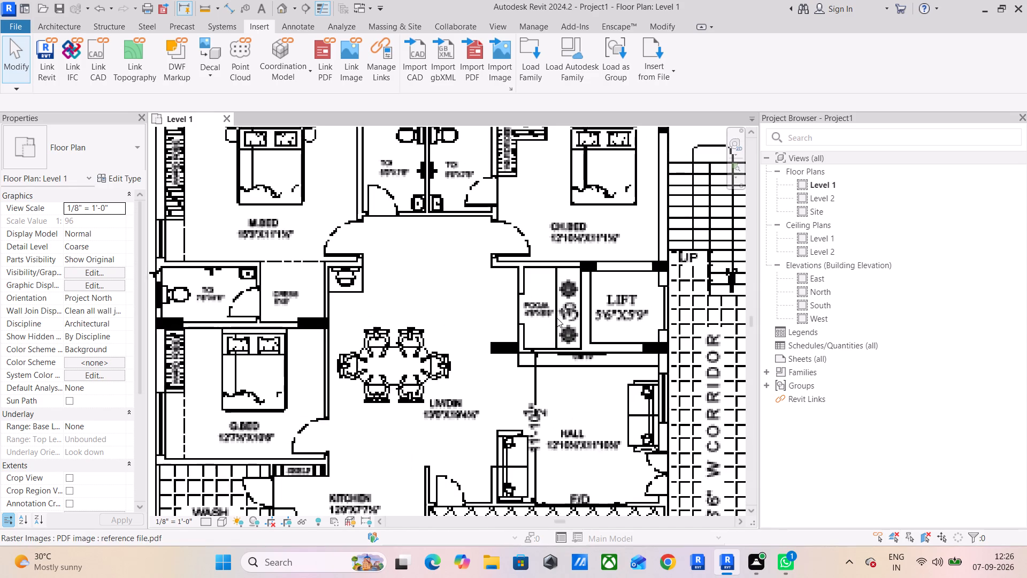
scroll(557, 318, up, 1)
scroll(295, 245, down, 5)
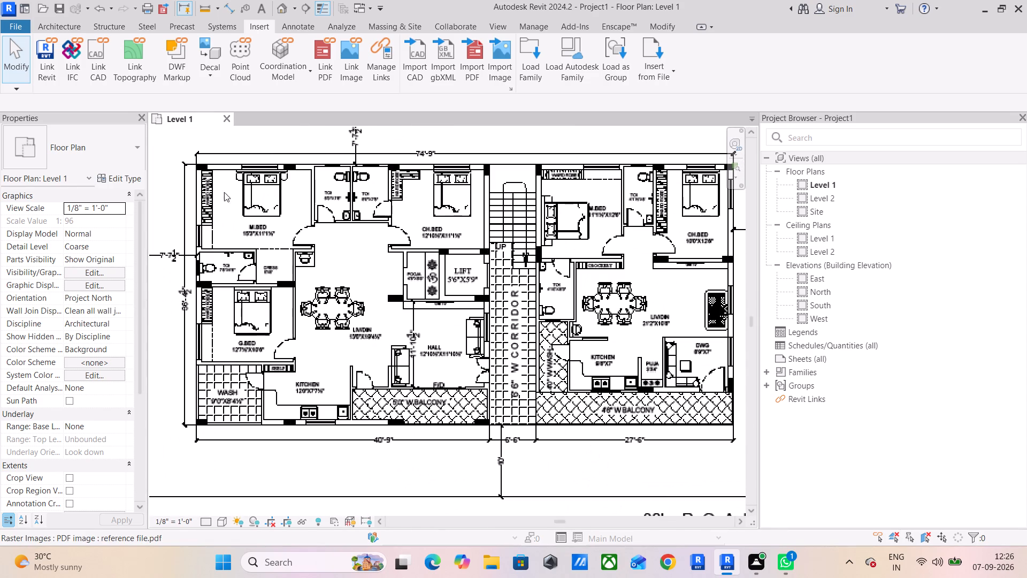
scroll(210, 174, up, 10)
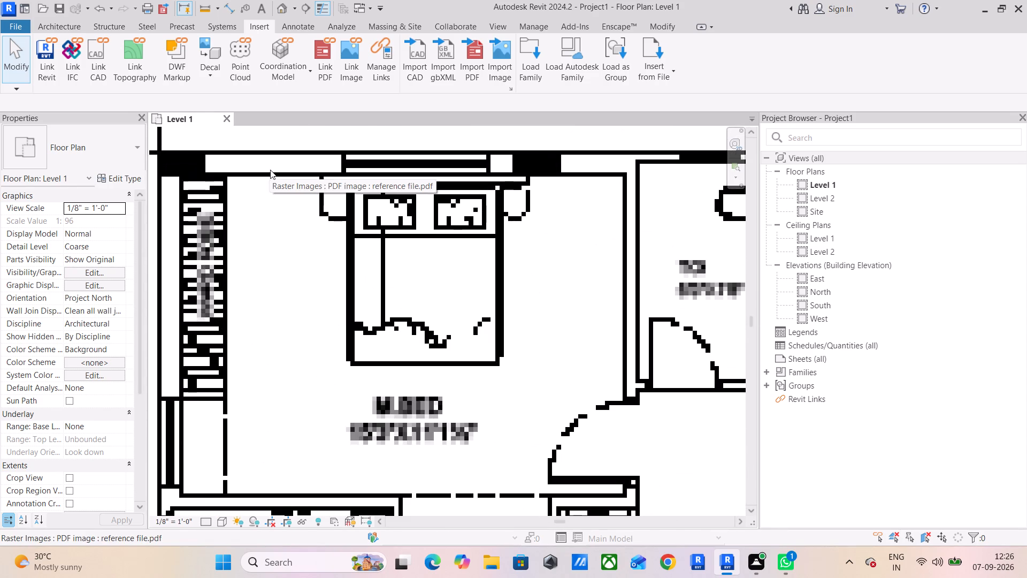
middle_drag(269, 165, 289, 207)
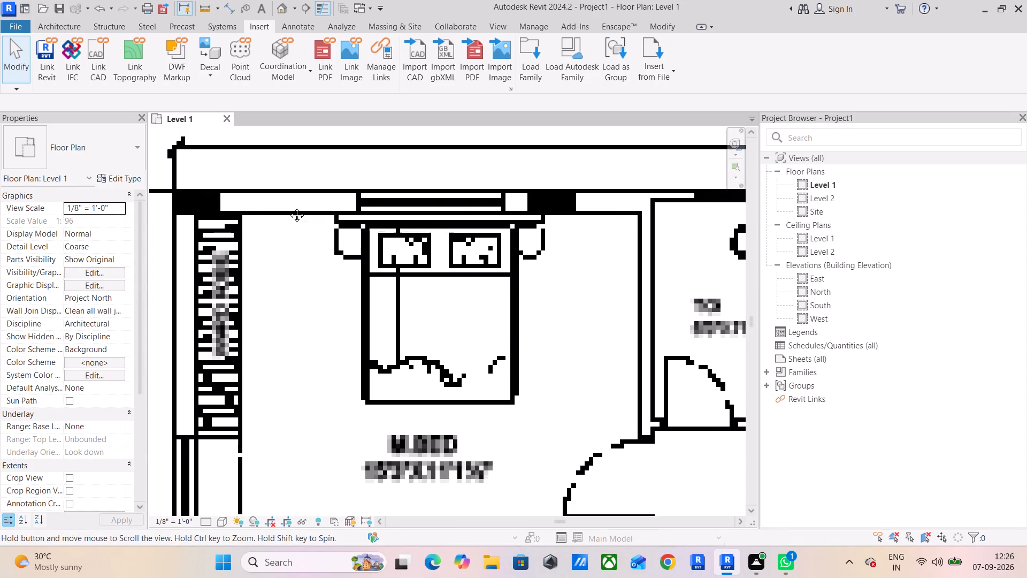
middle_drag(289, 207, 361, 208)
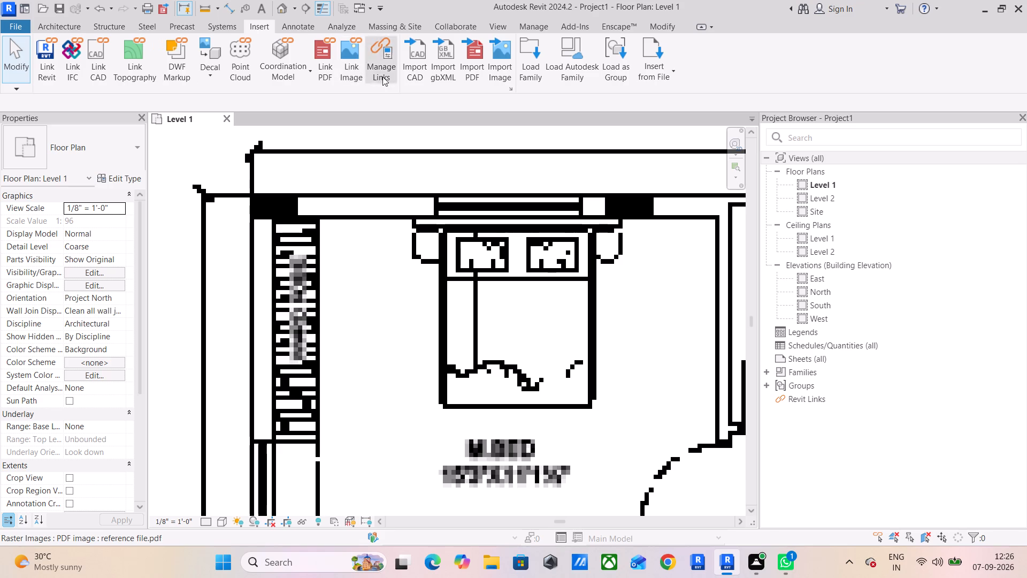
Measure the thickness of the outer wall above the corner M.BED room on the linked plan.
click(80, 24)
click(201, 7)
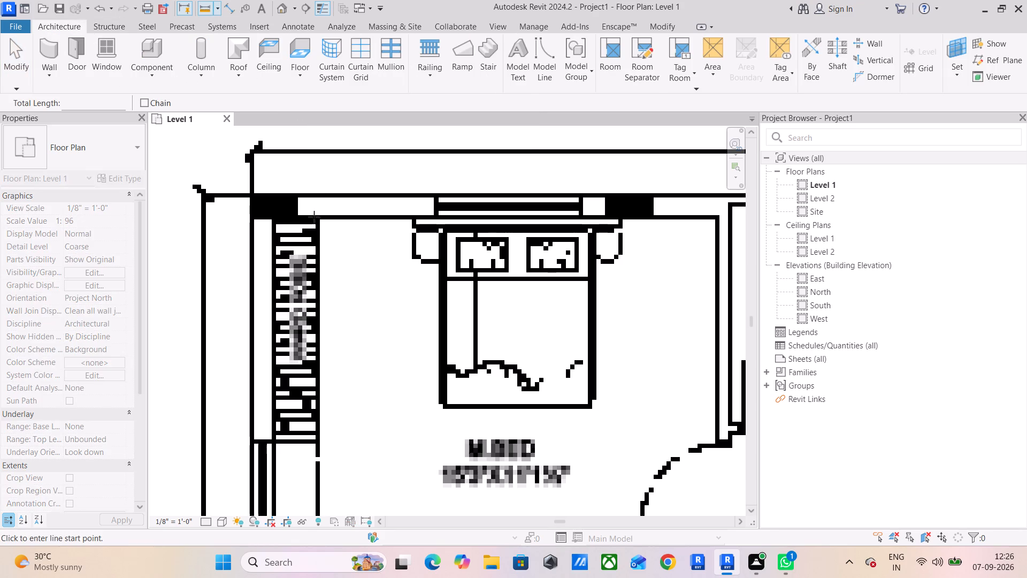
scroll(302, 216, up, 5)
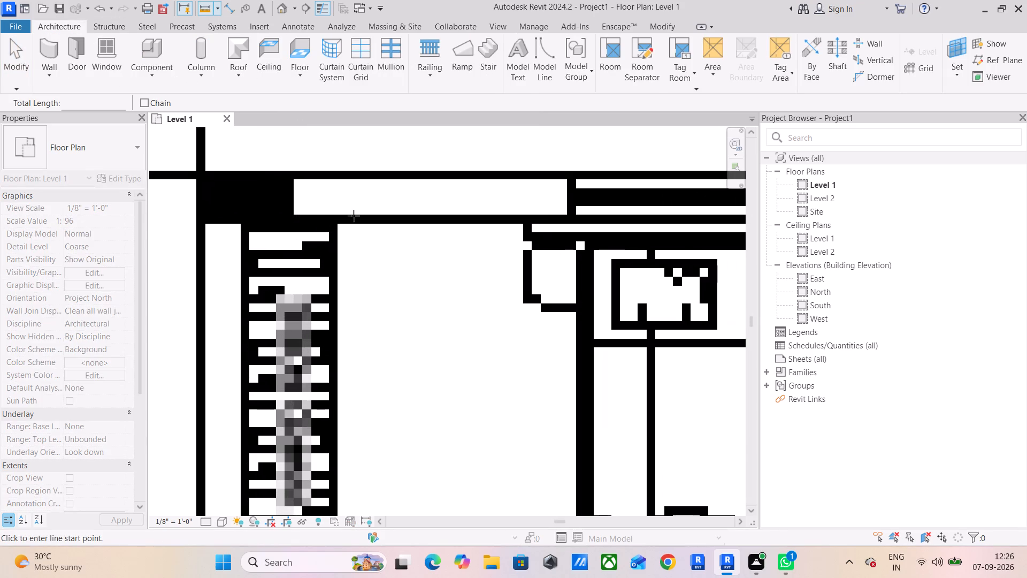
click(349, 221)
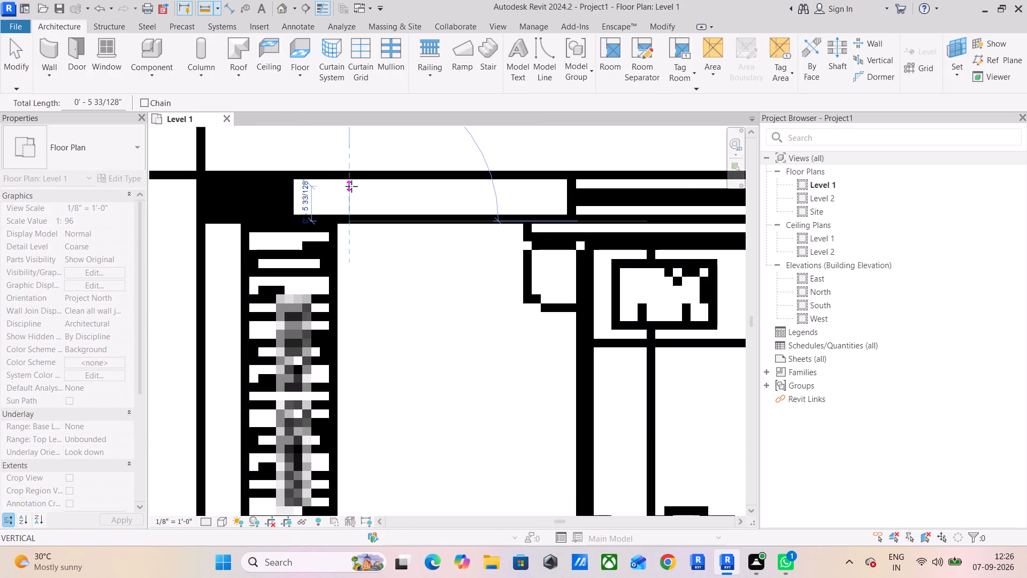
click(351, 180)
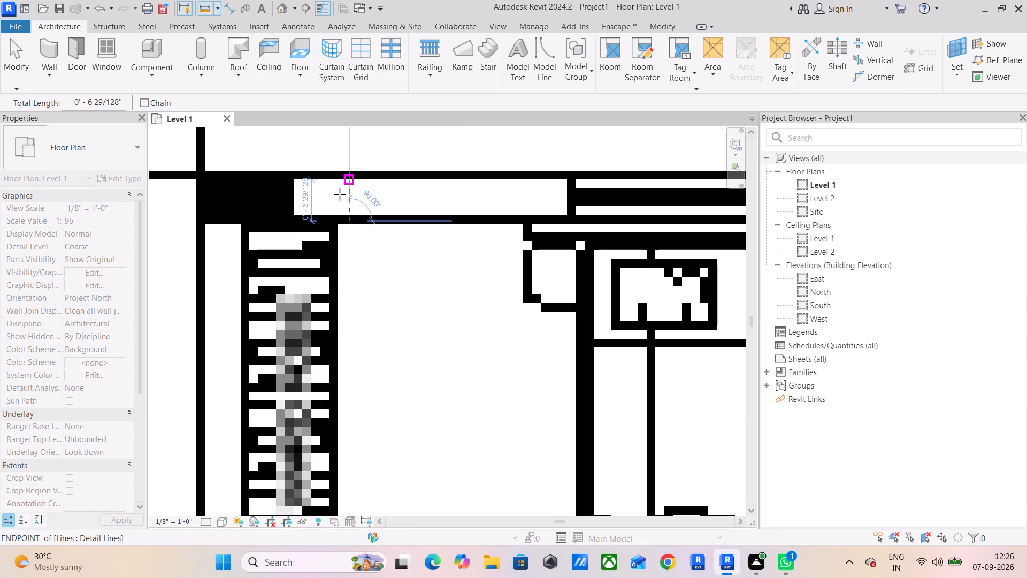
scroll(280, 198, up, 6)
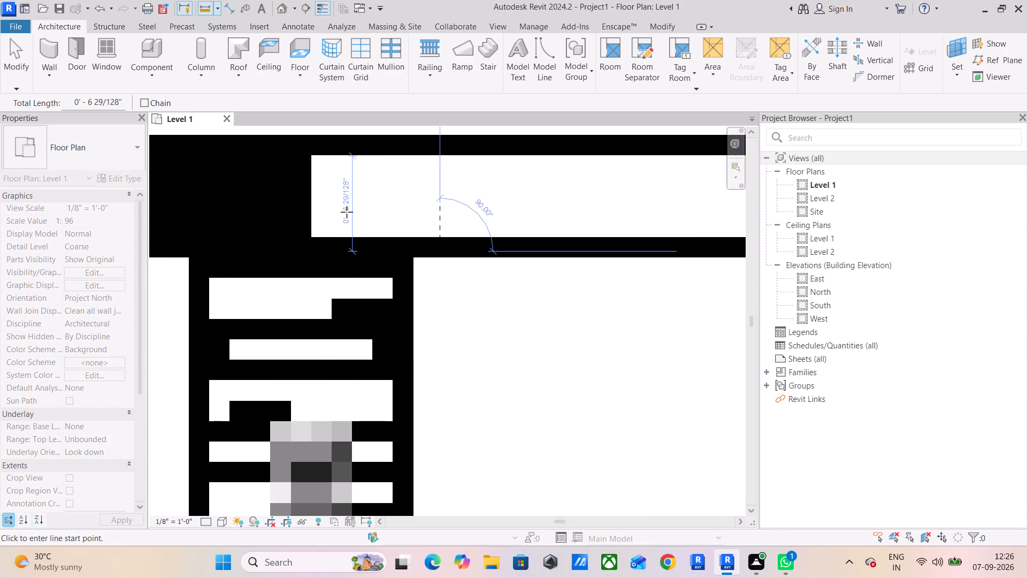
scroll(358, 193, up, 5)
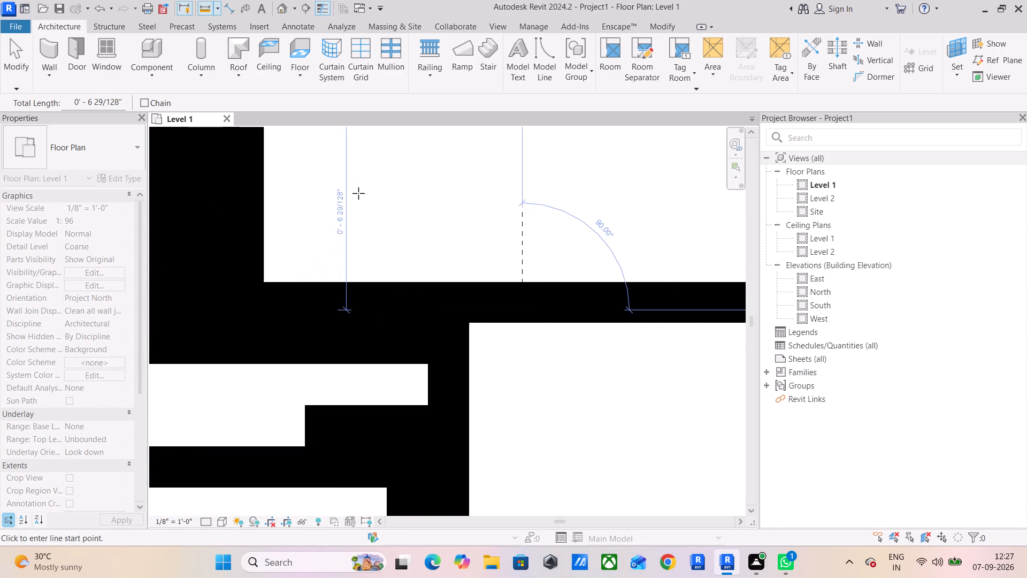
scroll(358, 193, up, 1)
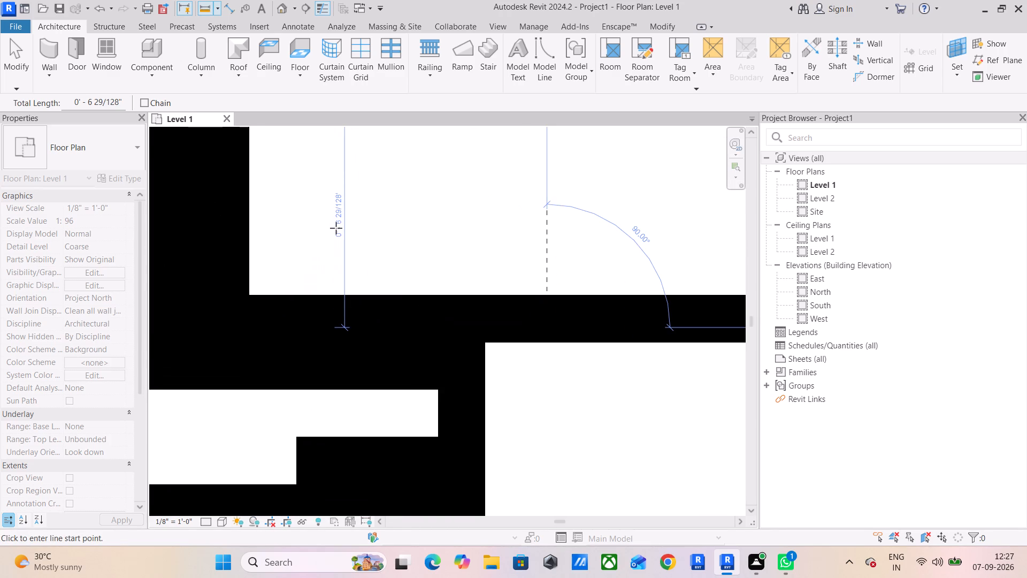
scroll(333, 210, up, 5)
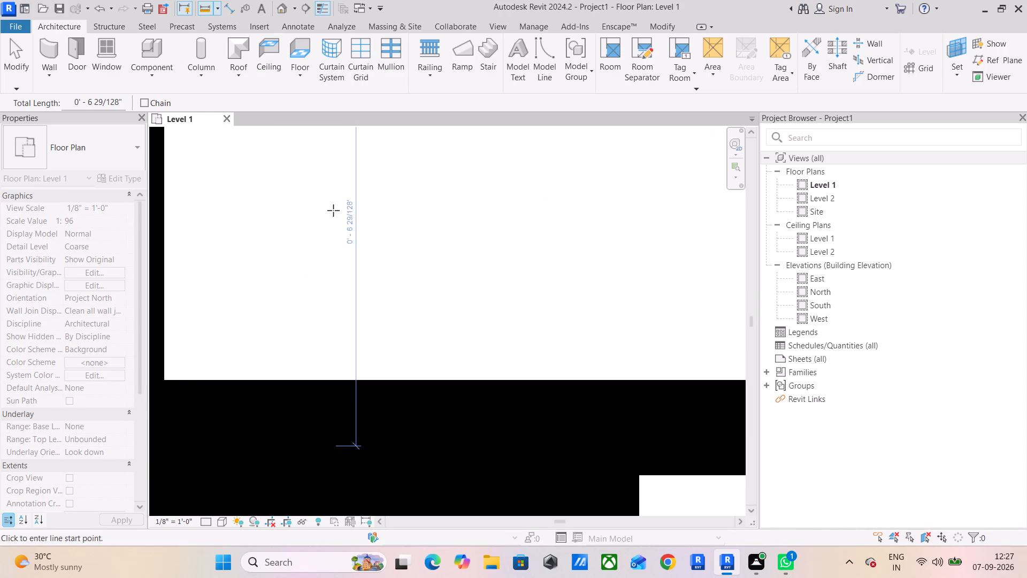
scroll(333, 210, down, 6)
scroll(400, 230, down, 7)
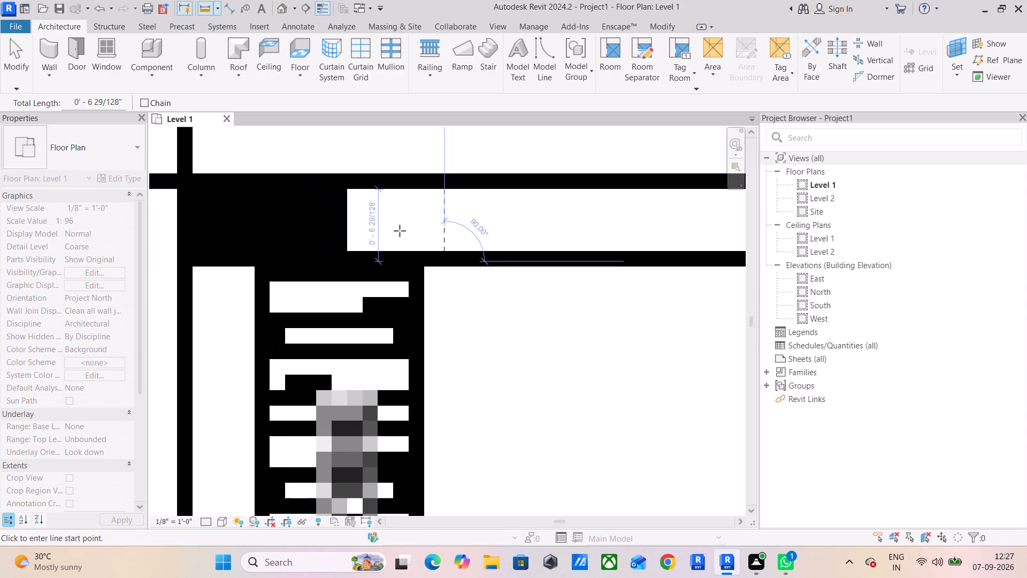
scroll(372, 183, up, 7)
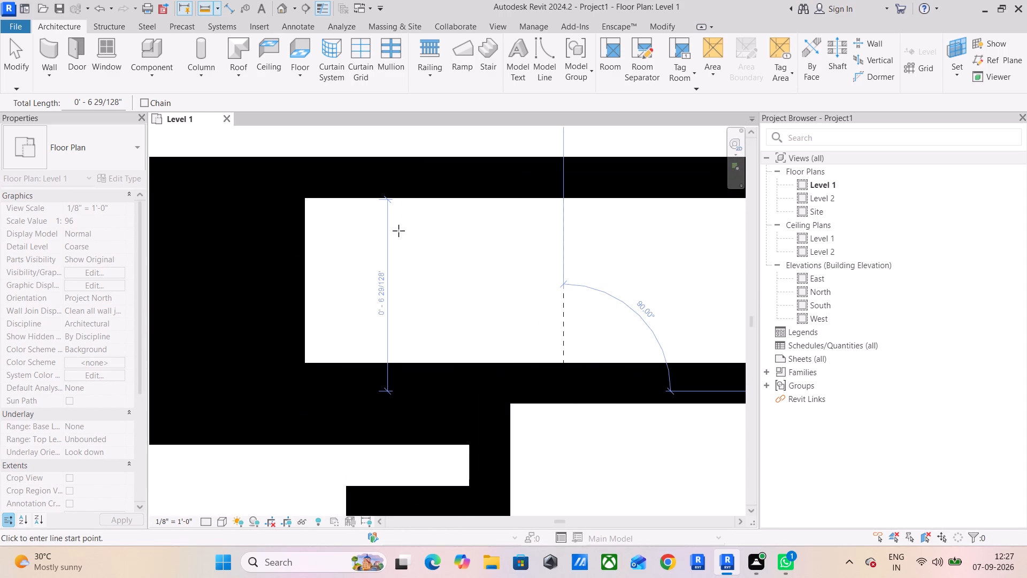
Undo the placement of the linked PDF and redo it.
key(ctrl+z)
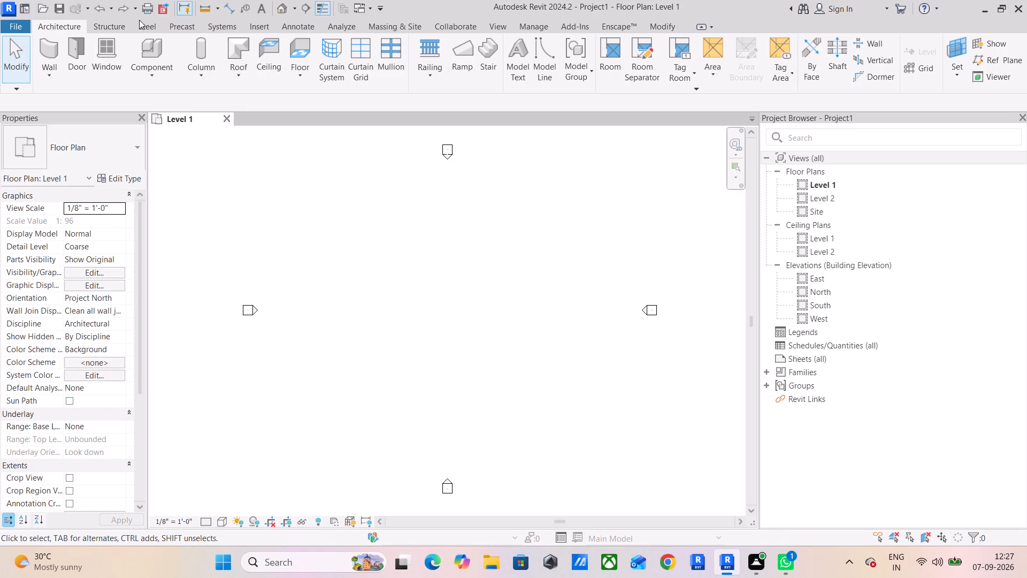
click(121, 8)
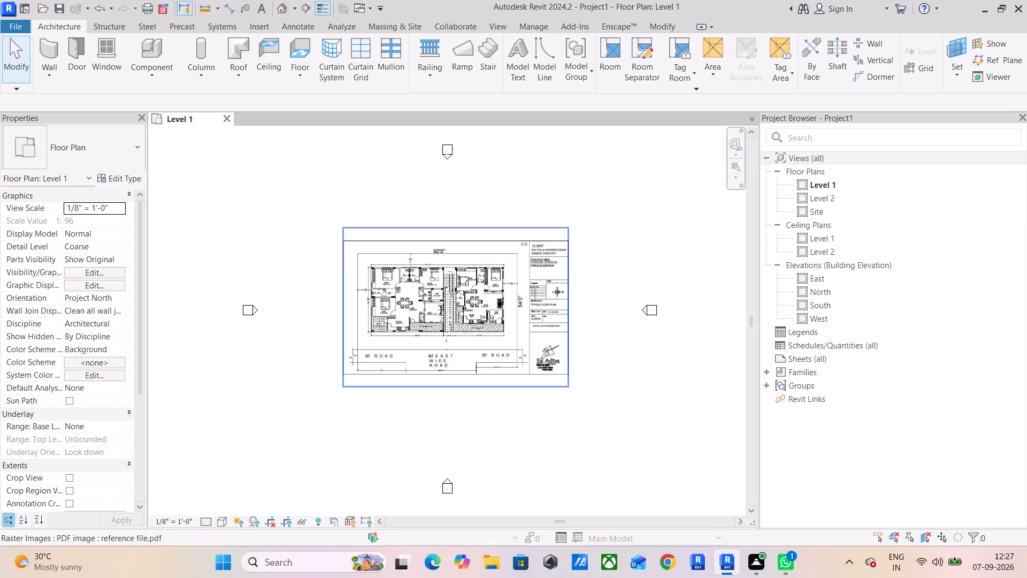
Examine the walls around the two toilets between M.BED and CH.BED on the linked plan.
scroll(421, 291, up, 13)
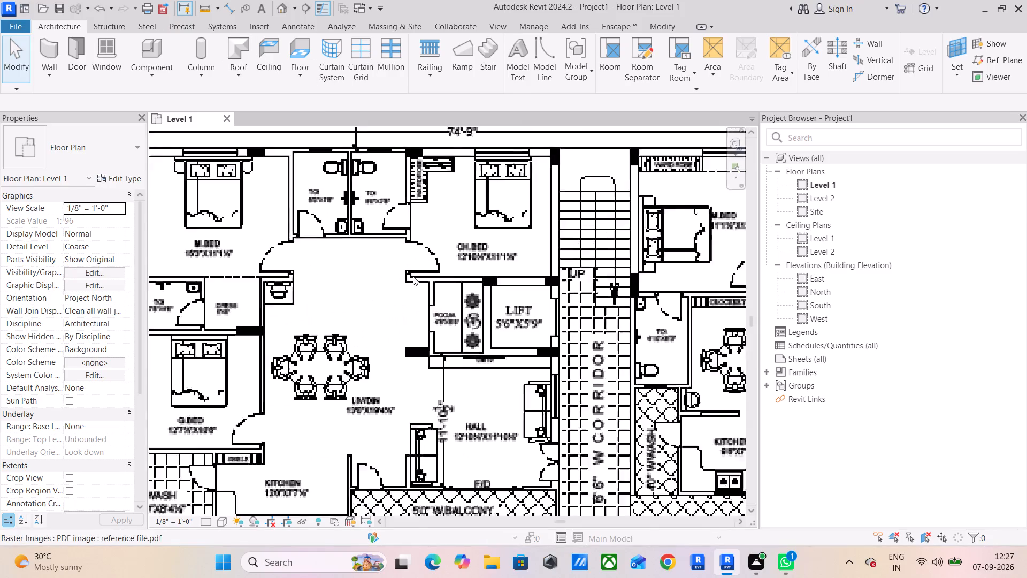
scroll(413, 276, up, 3)
middle_drag(326, 240, 439, 386)
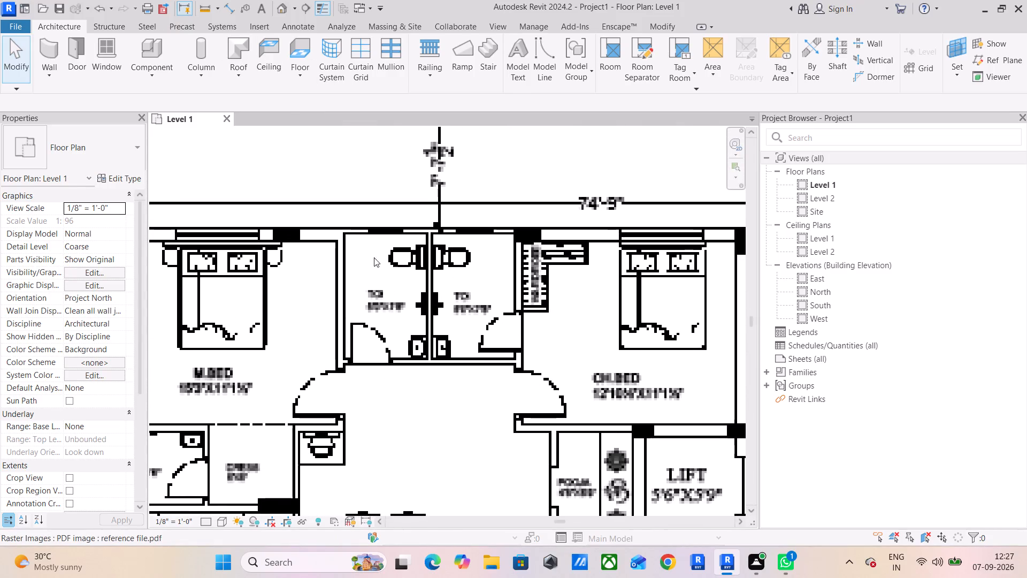
scroll(343, 287, up, 9)
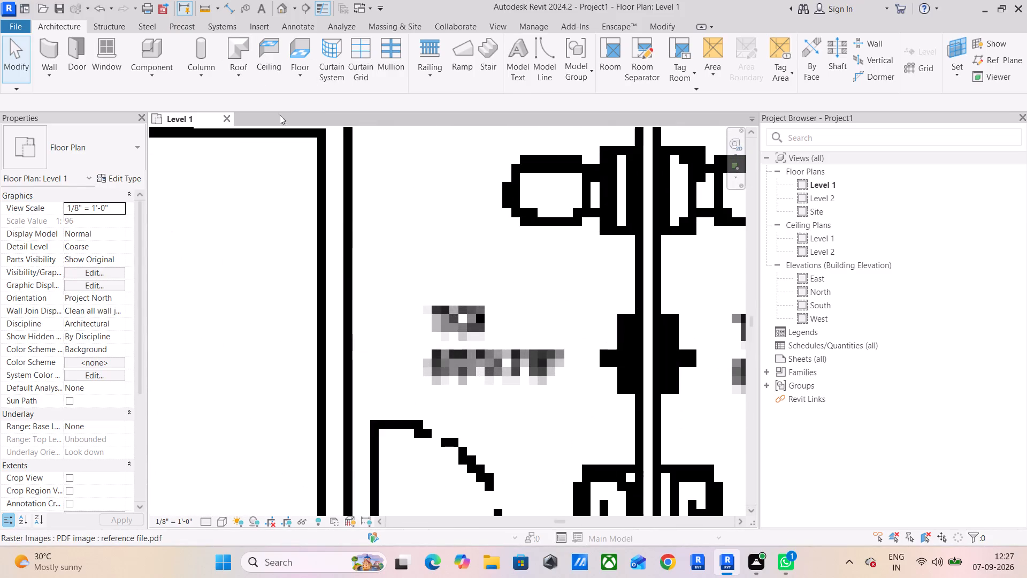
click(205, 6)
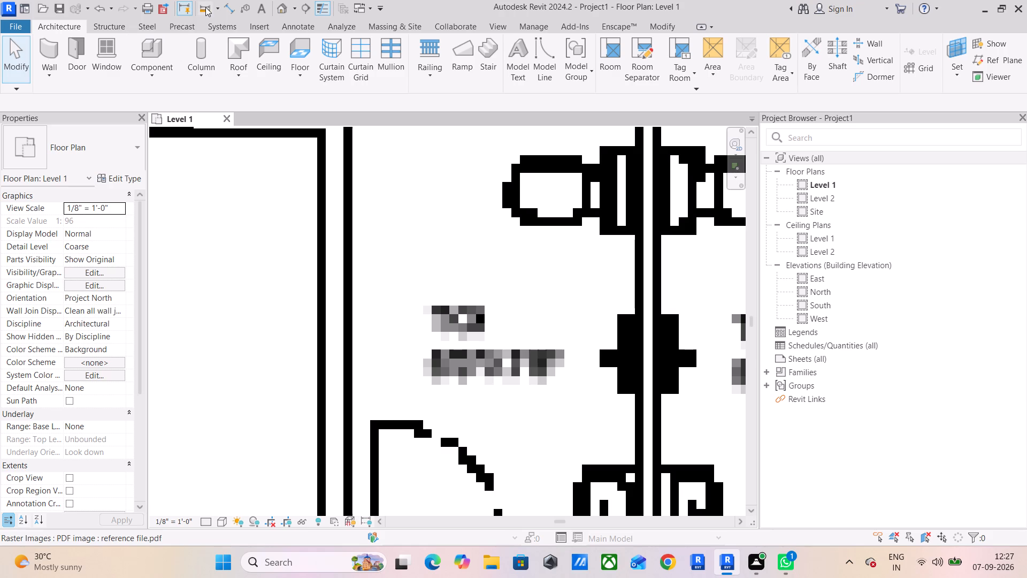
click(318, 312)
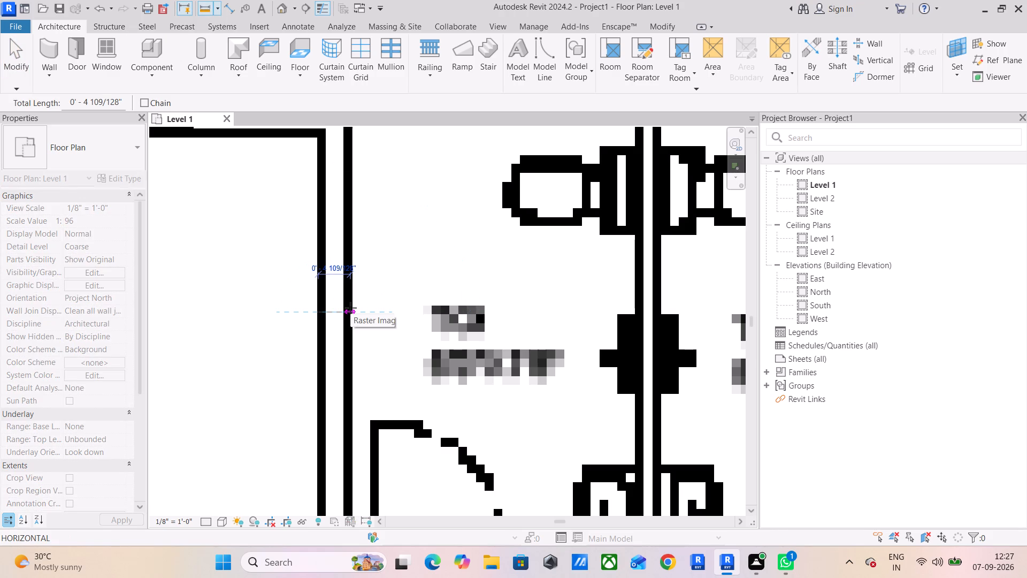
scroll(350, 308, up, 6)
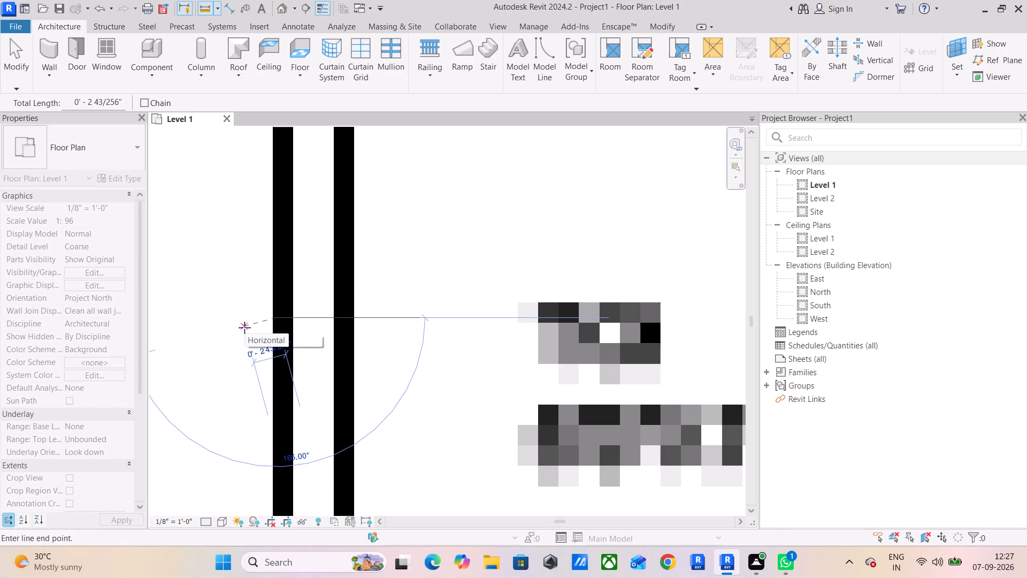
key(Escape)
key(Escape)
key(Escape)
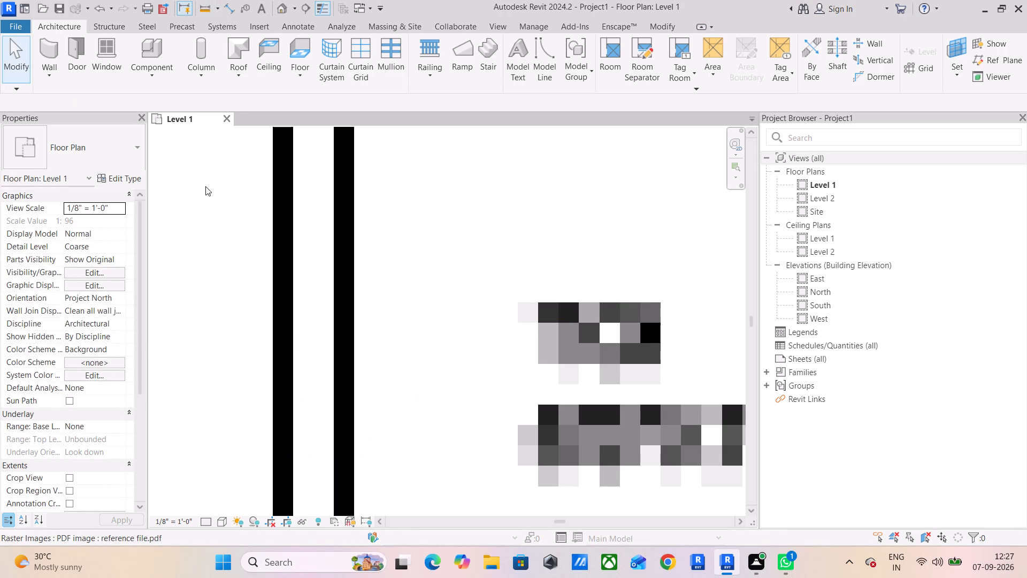
Measure the full thickness of the wall between M.BED and the adjoining toilet on the linked plan.
click(204, 9)
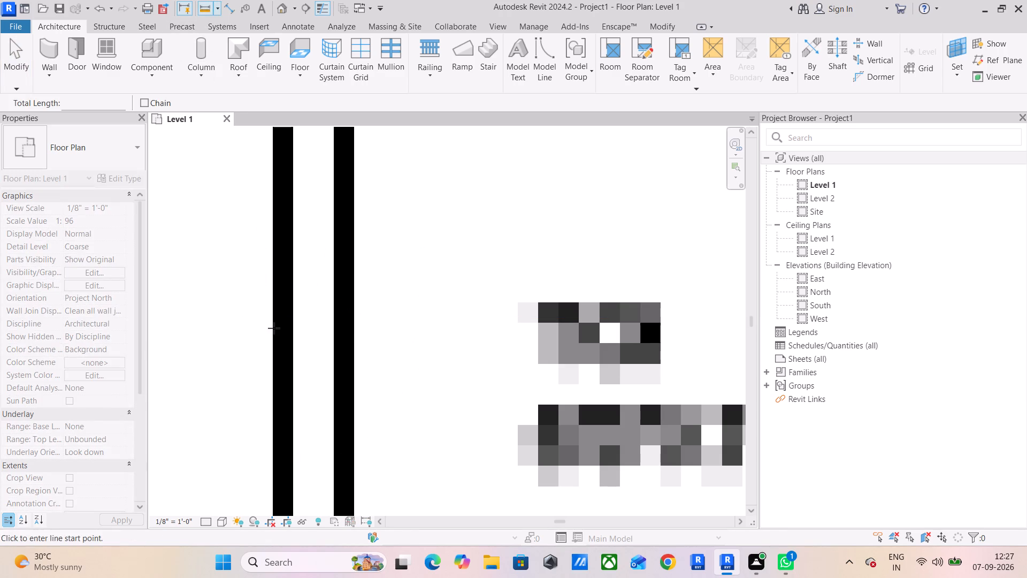
scroll(270, 352, up, 5)
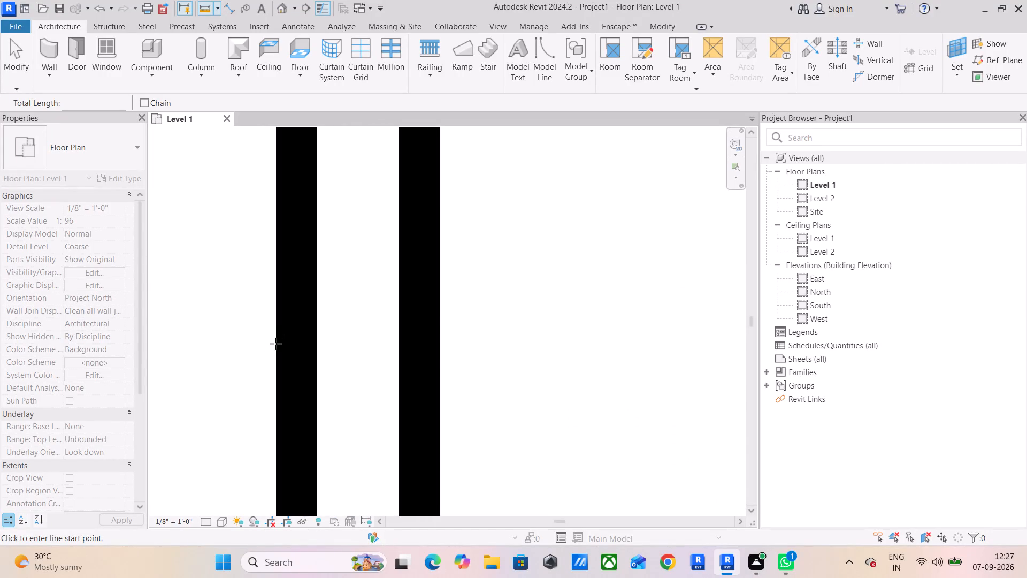
click(275, 344)
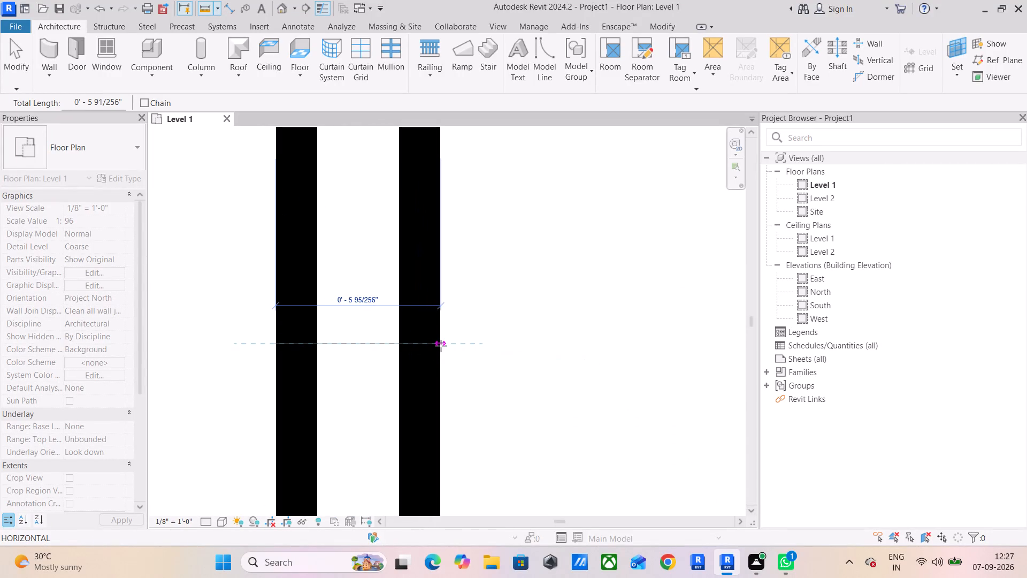
click(441, 346)
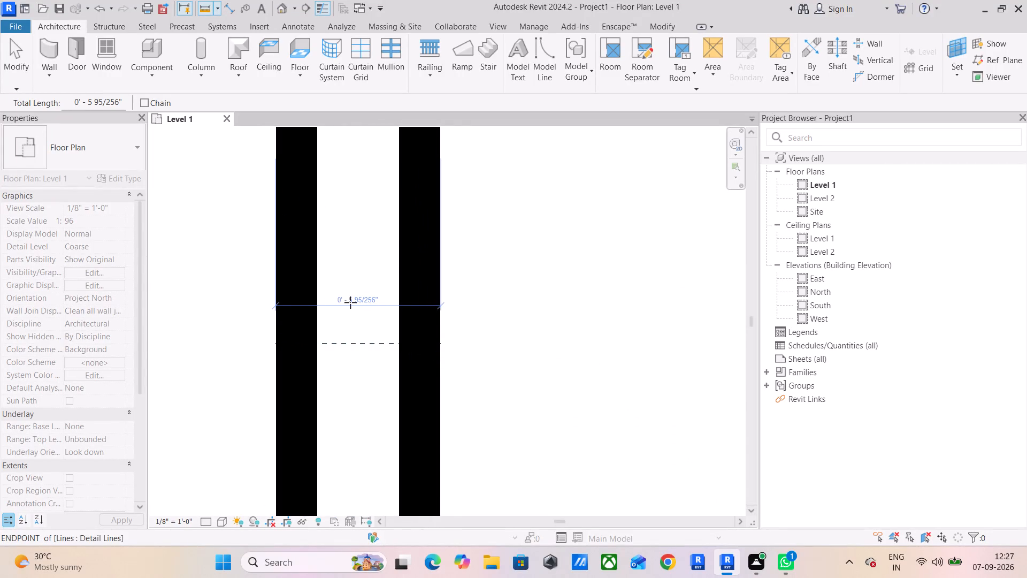
scroll(350, 302, up, 8)
scroll(350, 302, down, 5)
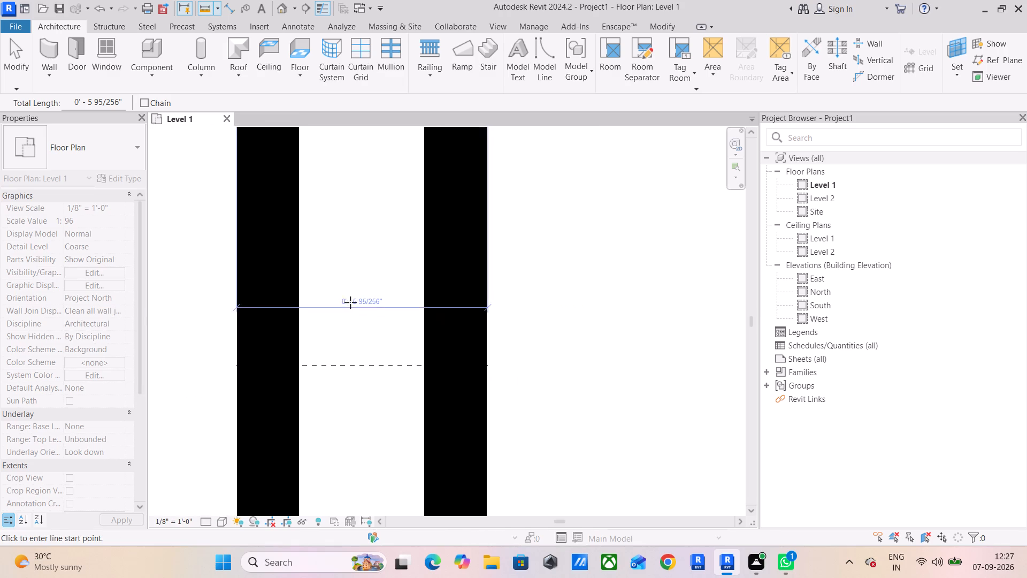
Check the thickness of the outer wall above M.BED, beside the toilet, with the Measure tool.
scroll(347, 307, down, 19)
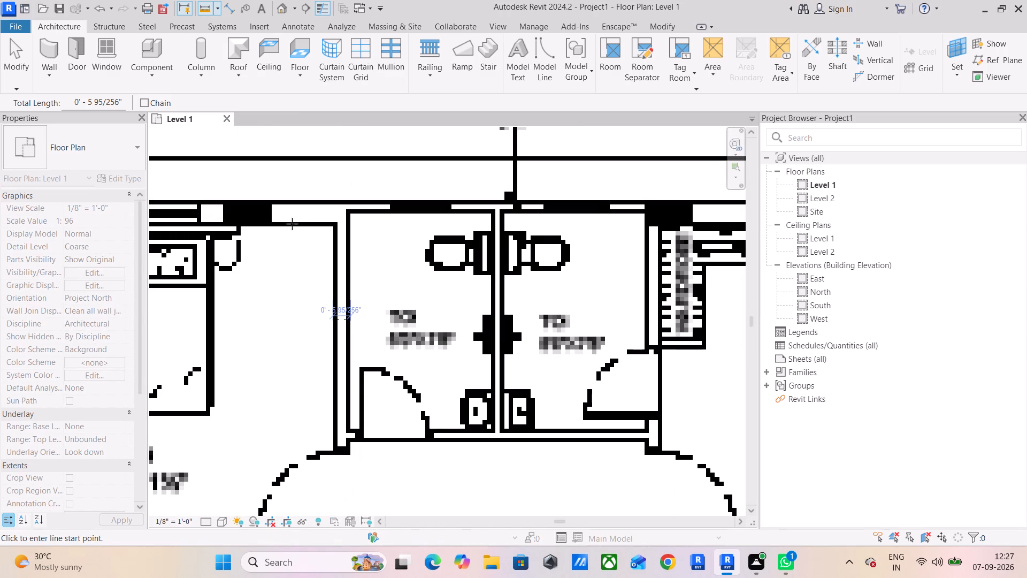
click(298, 225)
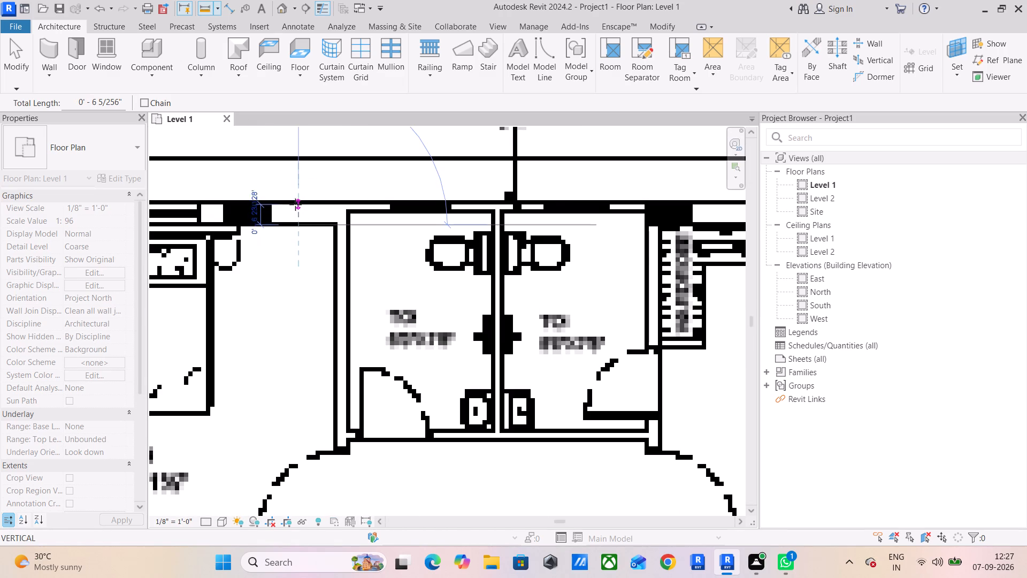
scroll(295, 204, up, 10)
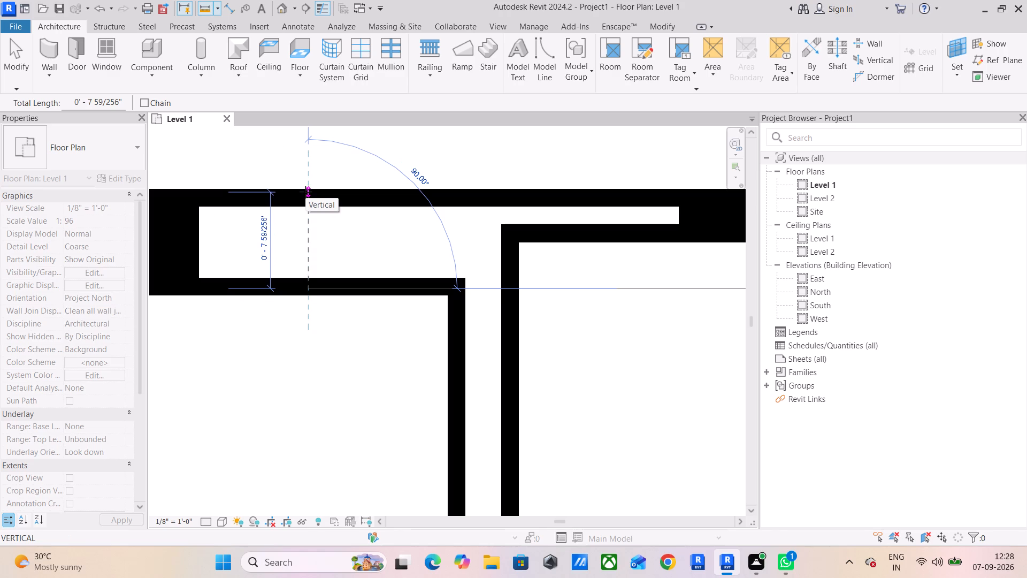
scroll(305, 192, down, 9)
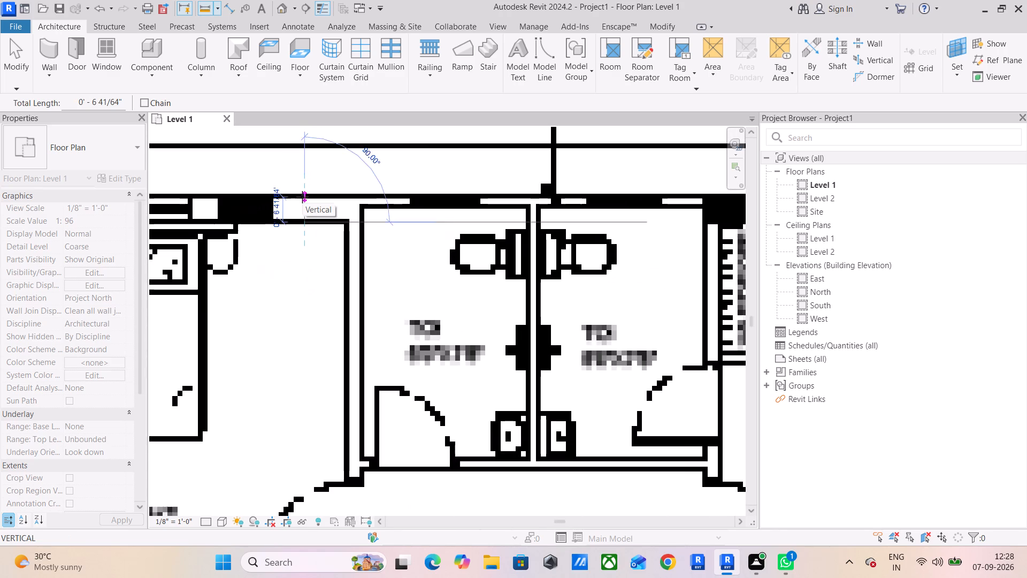
key(Escape)
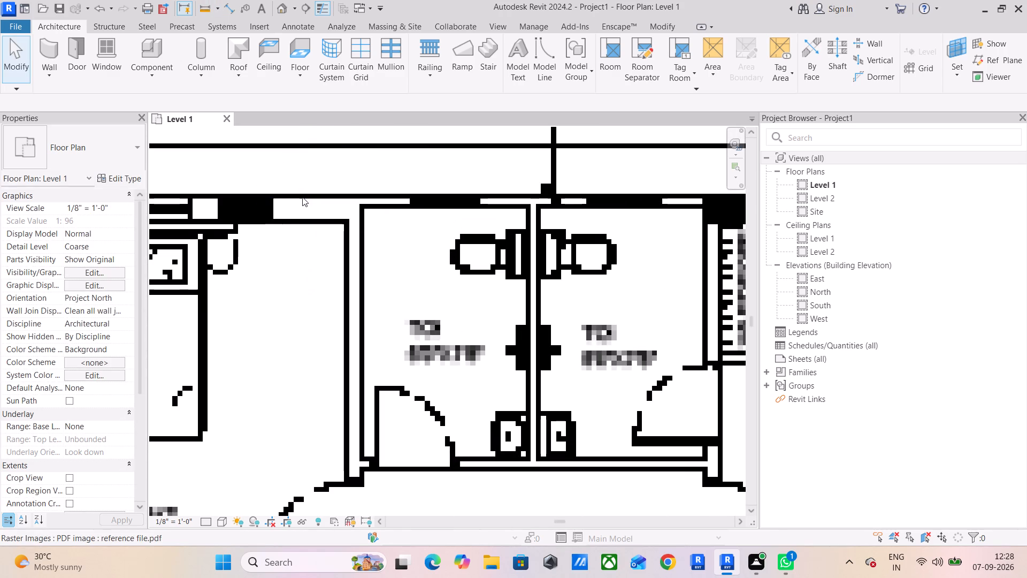
Delete the linked reference file PDF from the Level 1 floor plan.
click(399, 204)
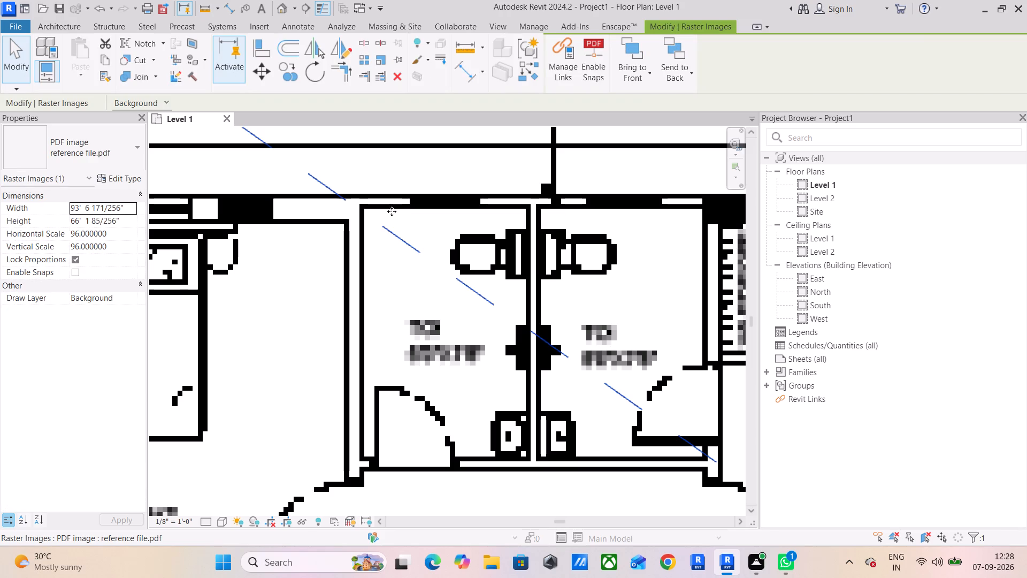
scroll(382, 212, down, 8)
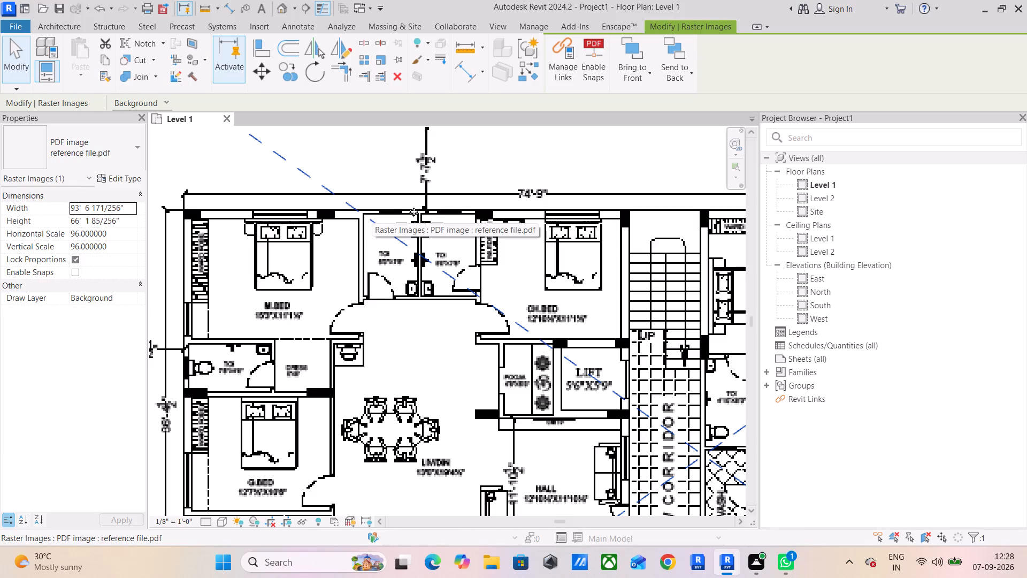
scroll(474, 215, down, 8)
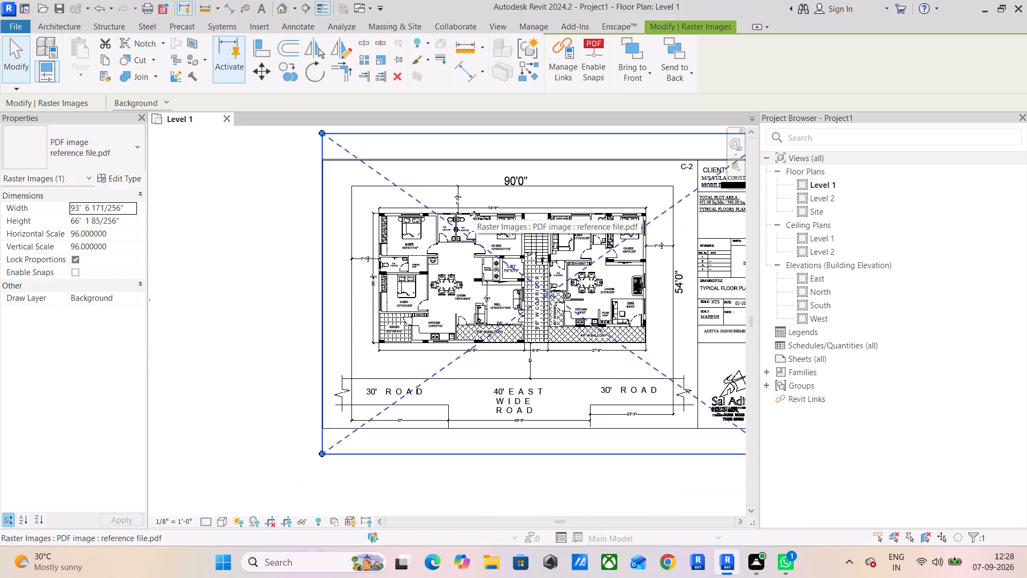
key(Delete)
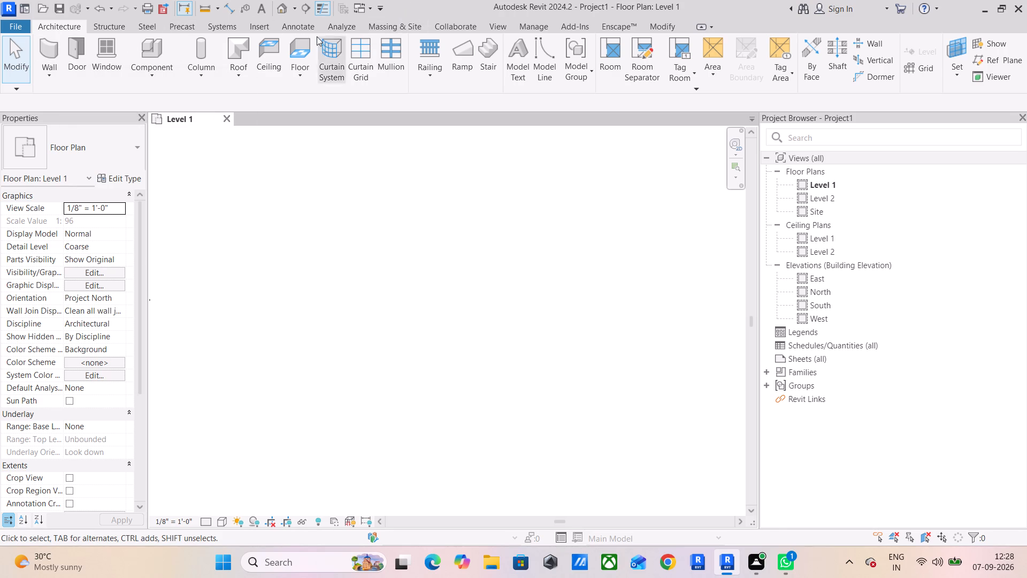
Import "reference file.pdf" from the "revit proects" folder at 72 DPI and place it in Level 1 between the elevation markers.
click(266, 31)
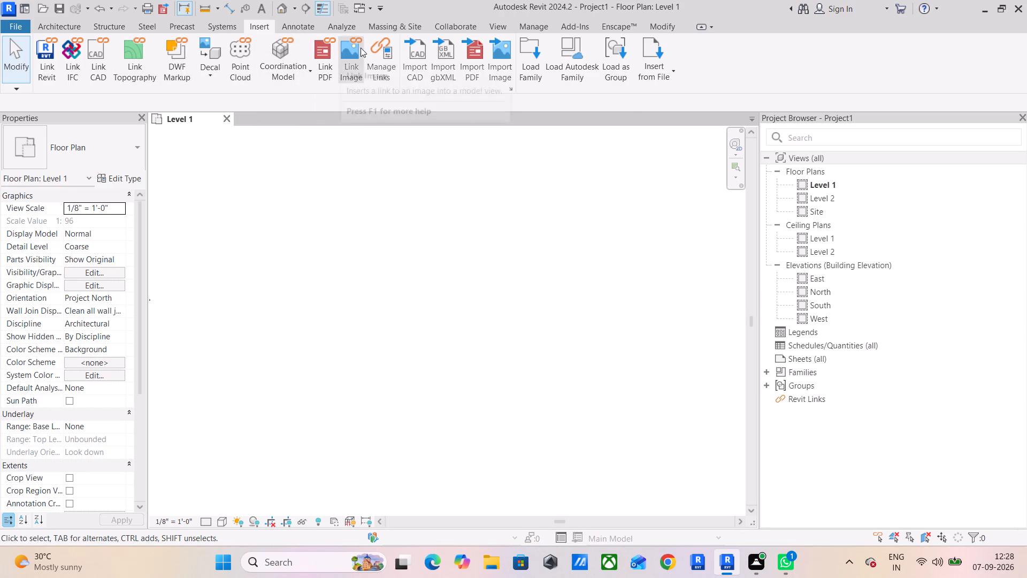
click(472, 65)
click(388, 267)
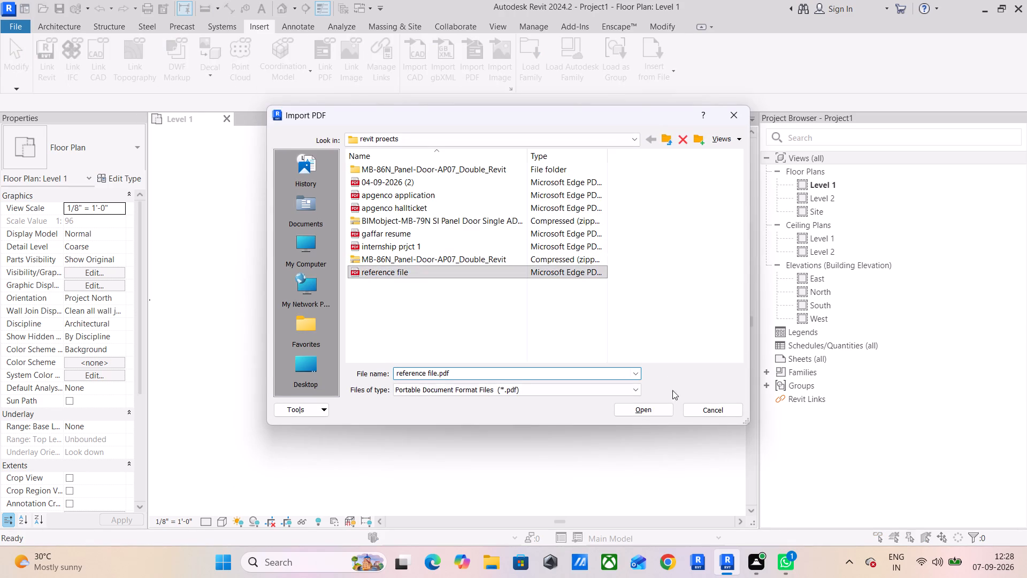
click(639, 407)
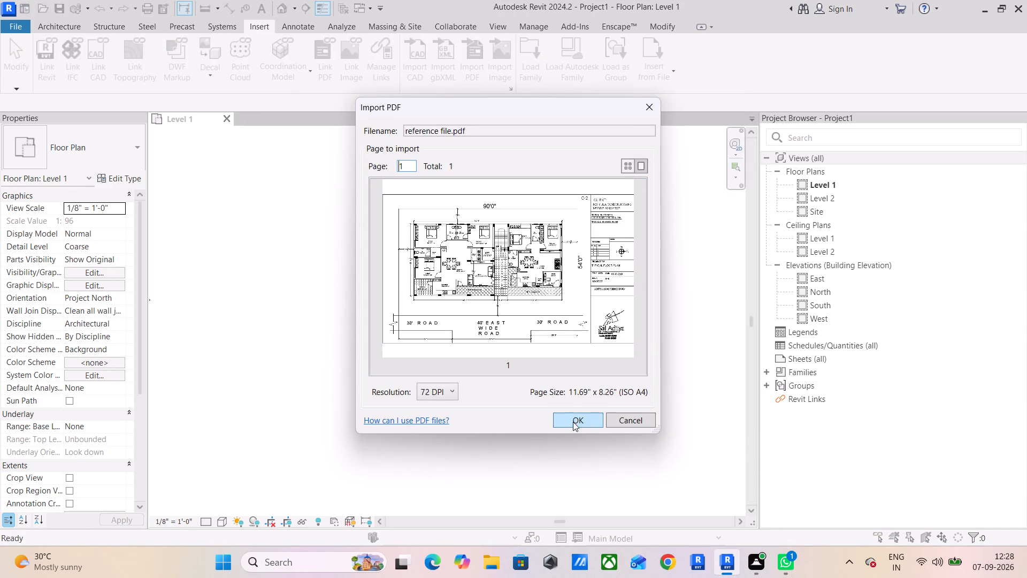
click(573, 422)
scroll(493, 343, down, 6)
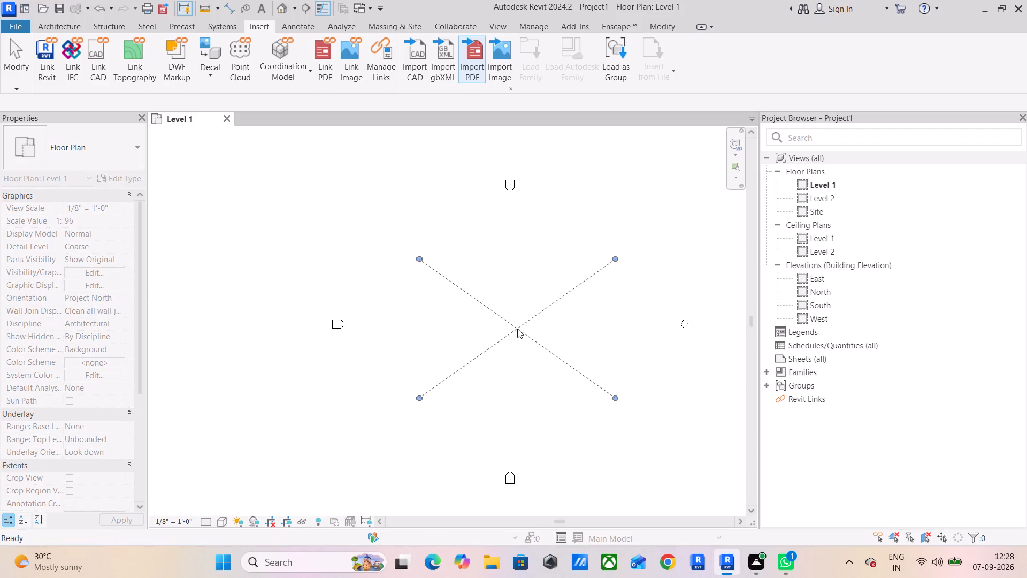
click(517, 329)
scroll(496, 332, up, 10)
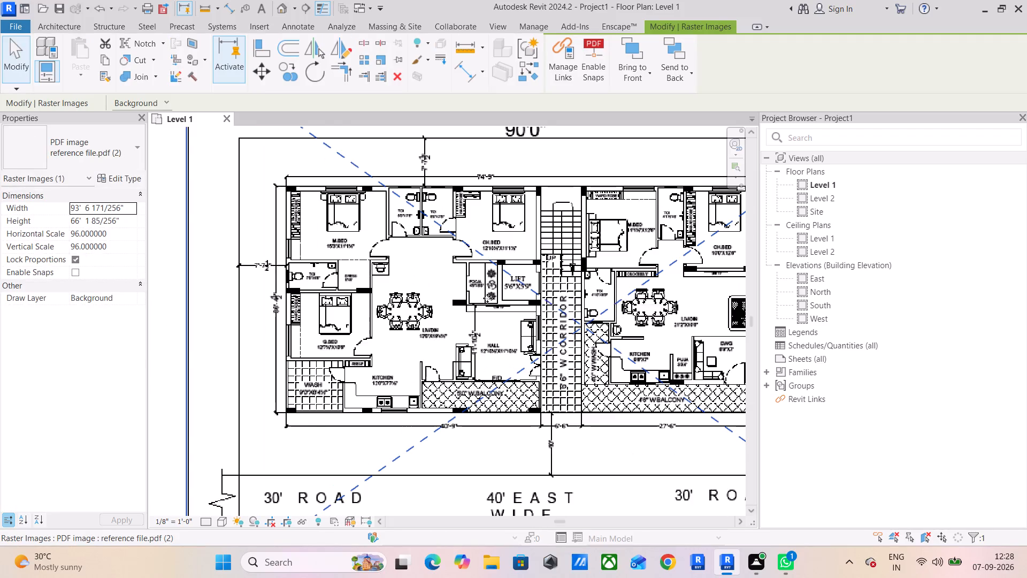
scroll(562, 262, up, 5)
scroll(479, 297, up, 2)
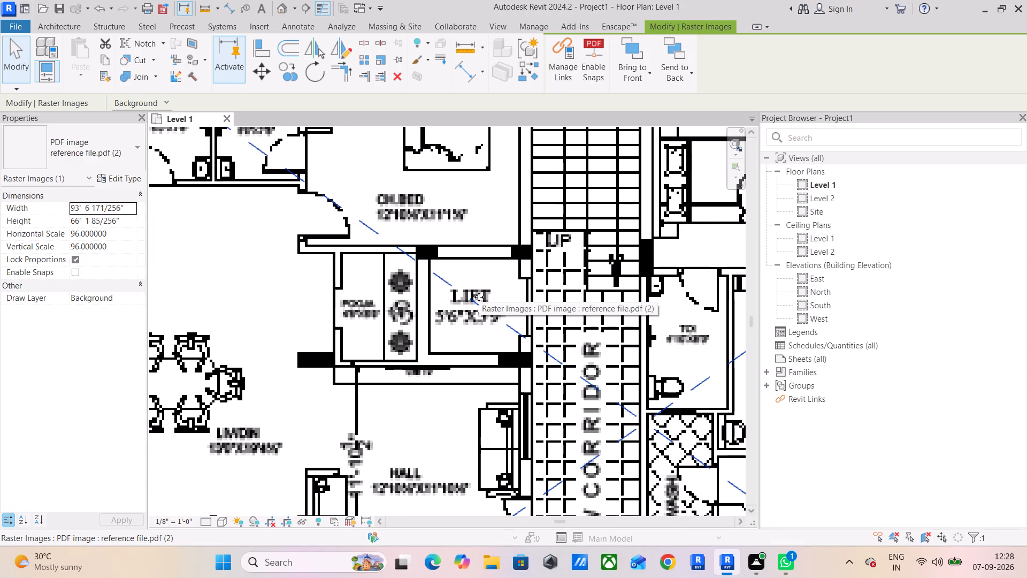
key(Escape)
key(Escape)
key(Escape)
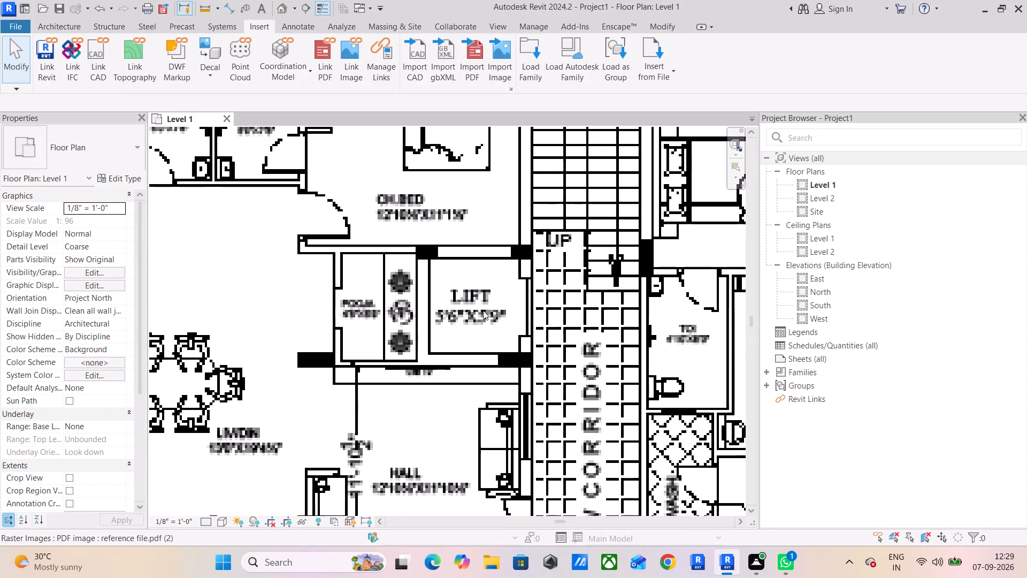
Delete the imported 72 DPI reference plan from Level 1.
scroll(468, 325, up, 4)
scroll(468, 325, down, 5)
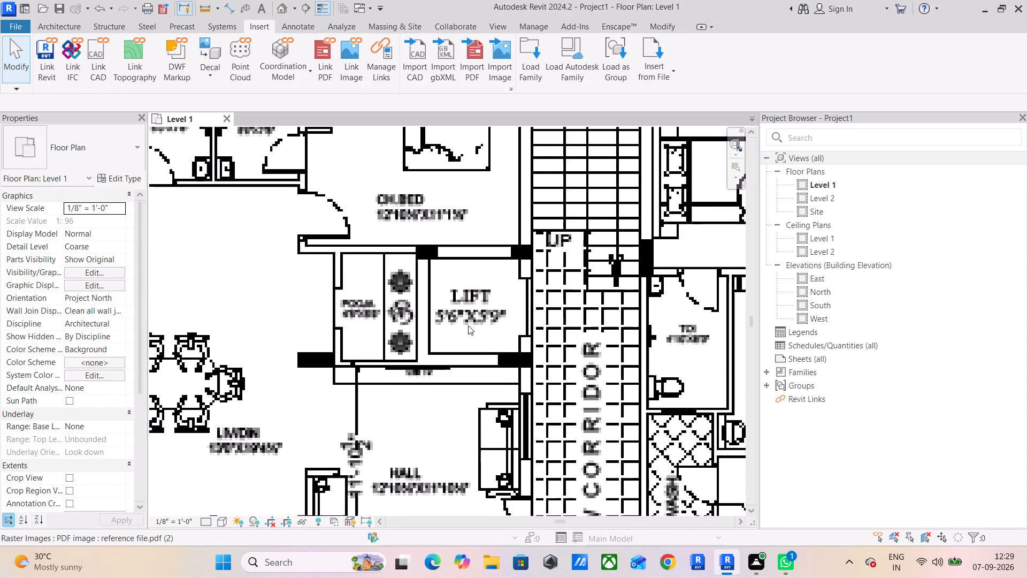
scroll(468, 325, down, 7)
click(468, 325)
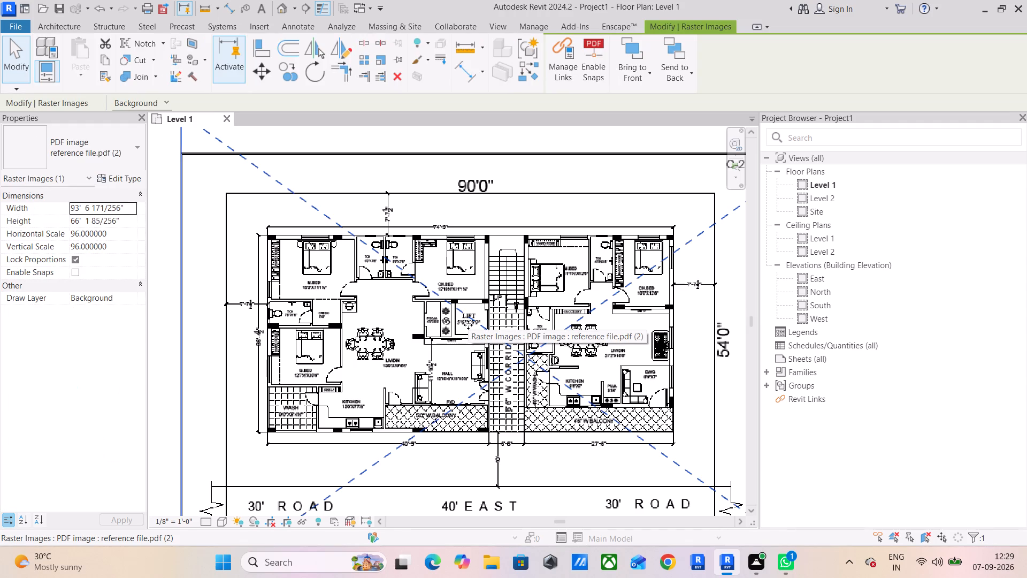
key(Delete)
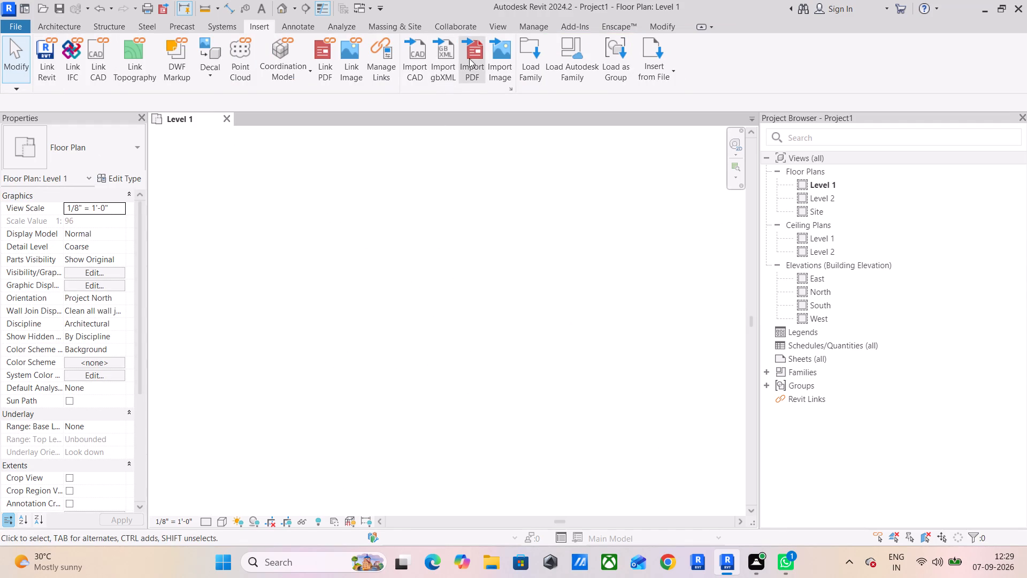
Import "reference file.pdf" from the "revit proects" folder at 600 DPI and place it in Level 1 between the elevation markers.
click(472, 58)
click(403, 275)
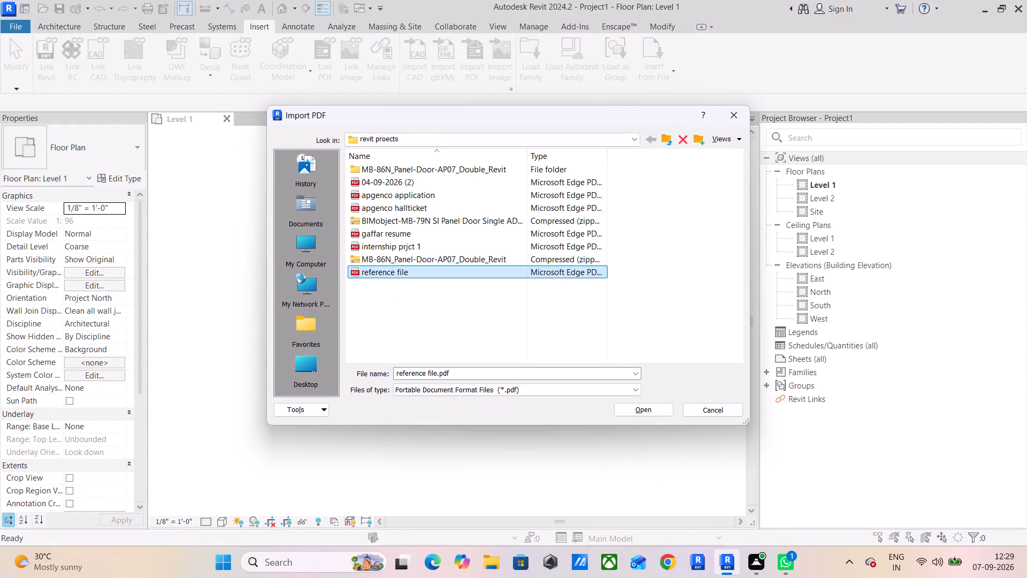
click(630, 413)
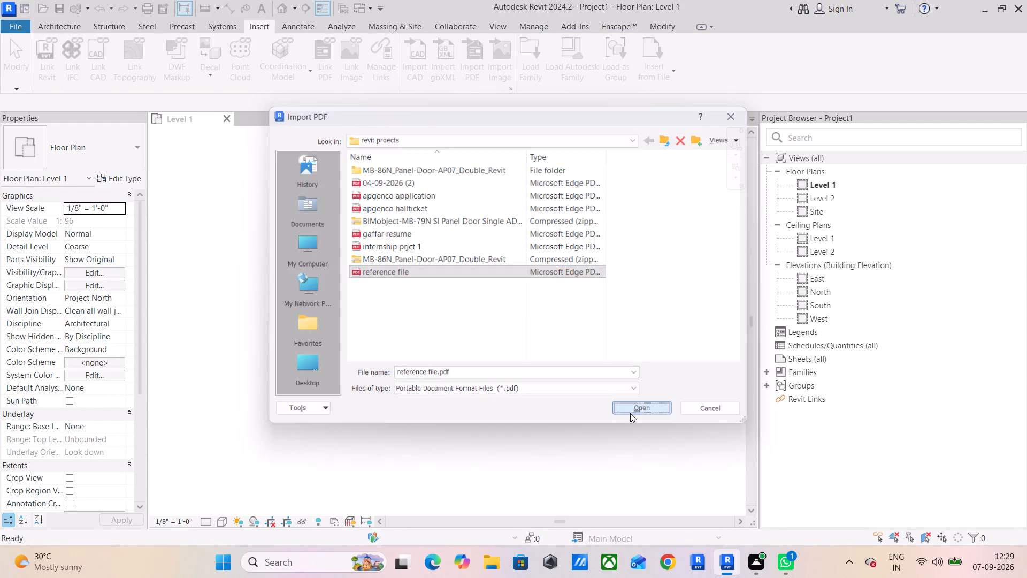
click(430, 393)
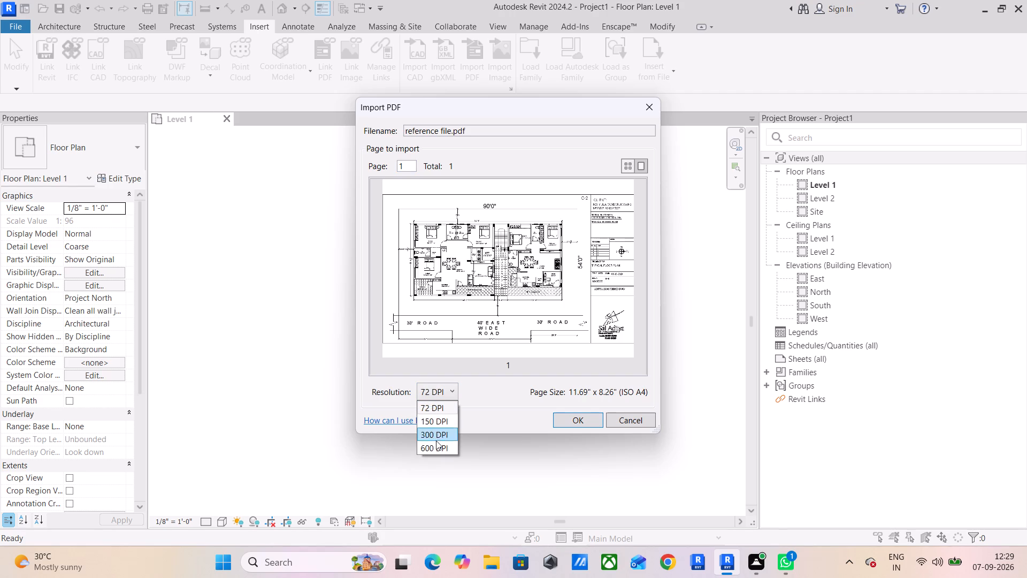
click(432, 446)
click(561, 416)
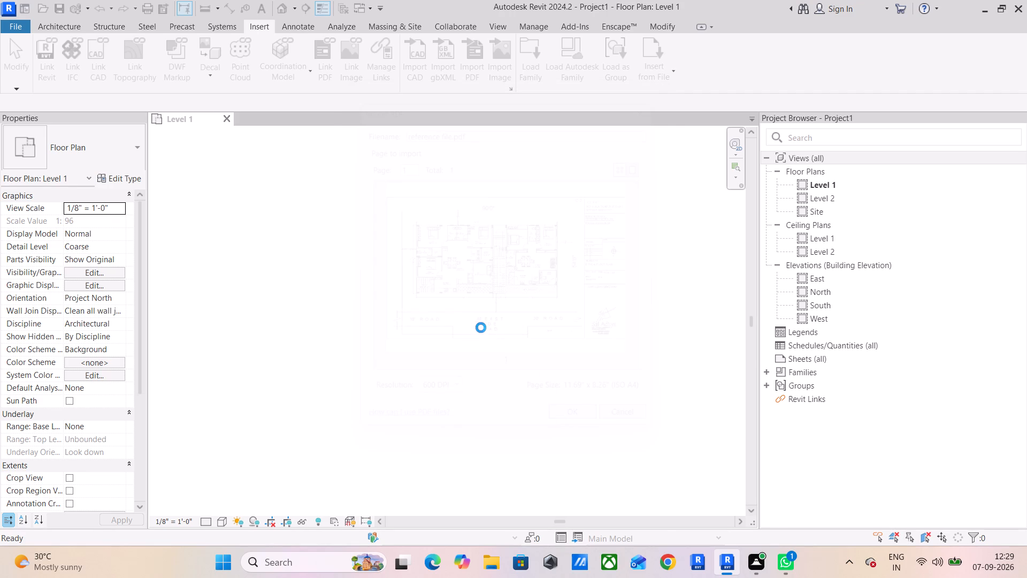
scroll(481, 328, down, 9)
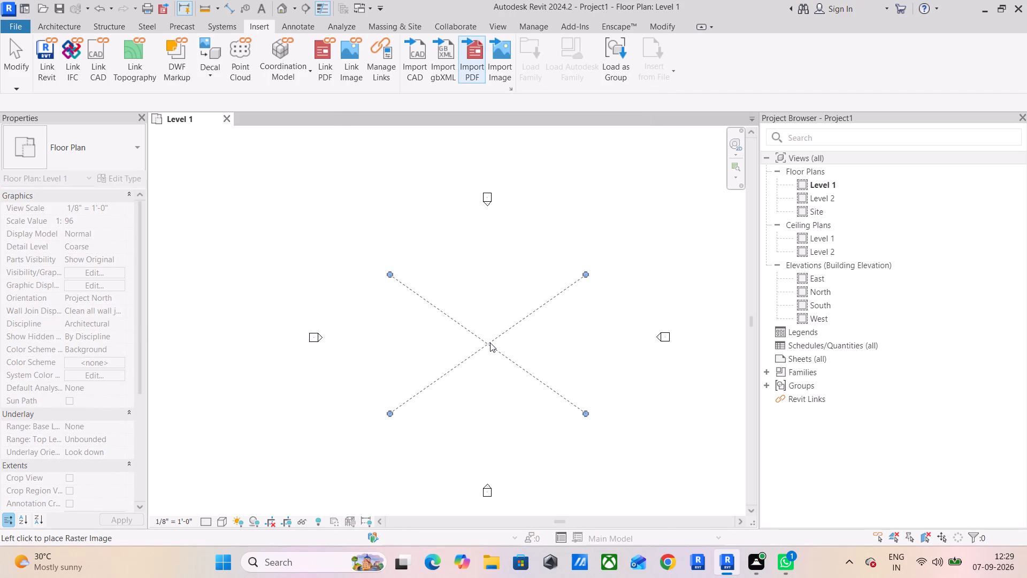
click(493, 341)
scroll(492, 342, up, 5)
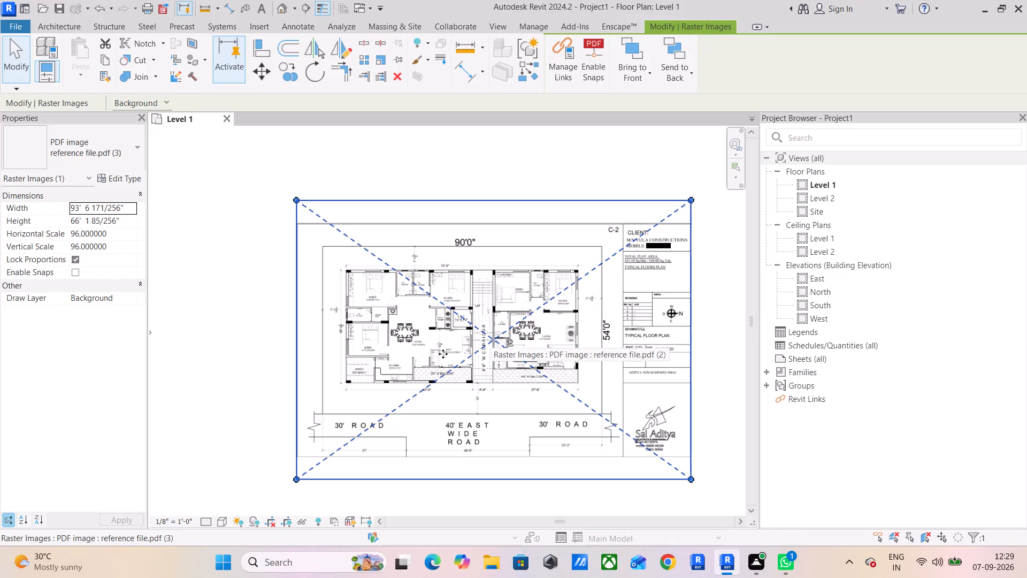
scroll(408, 338, up, 13)
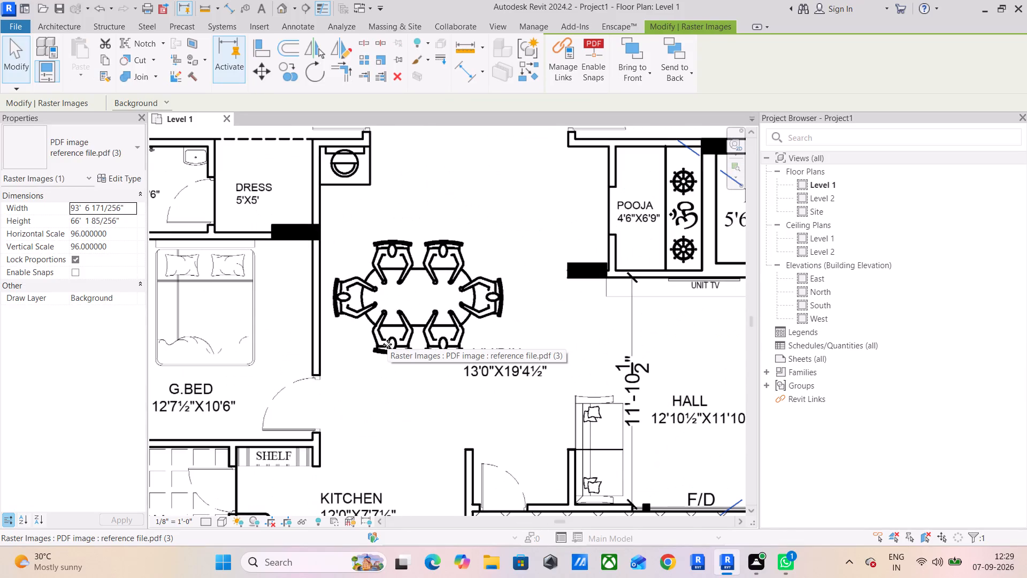
key(Escape)
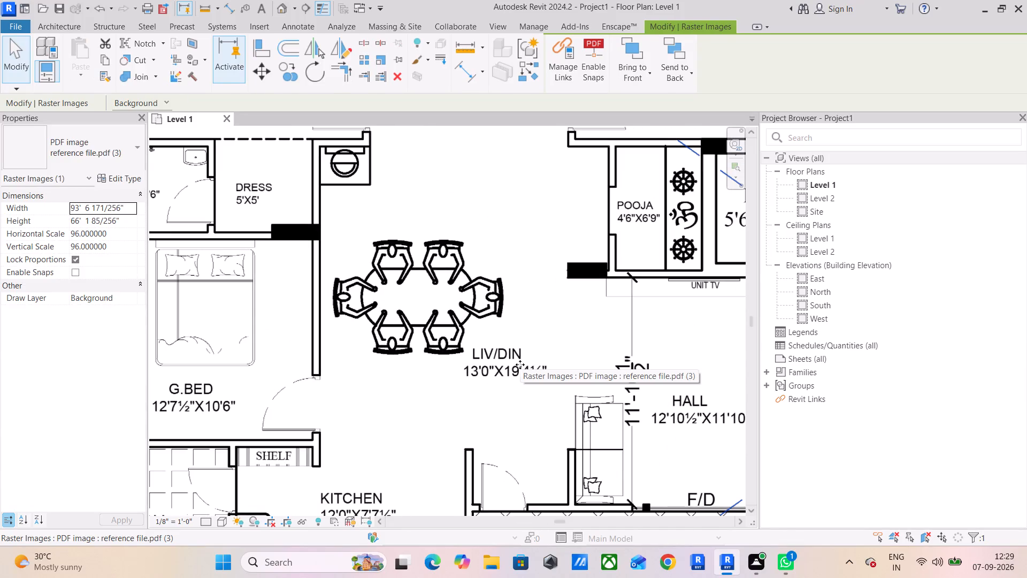
key(Escape)
key(Escape)
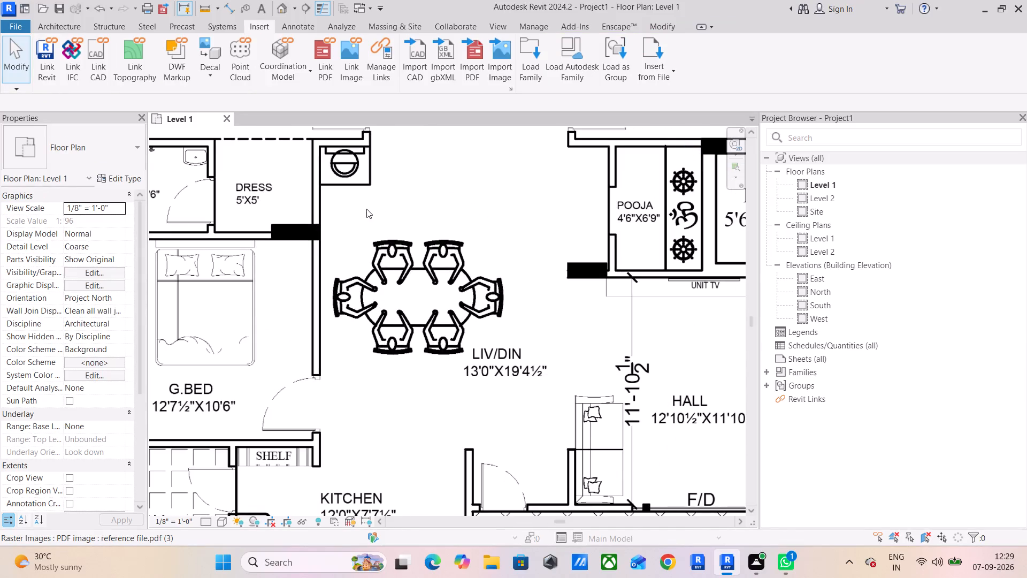
Measure the thickness of the wall between G.BED and LIV/DIN at its end beside the G.BED door.
click(82, 23)
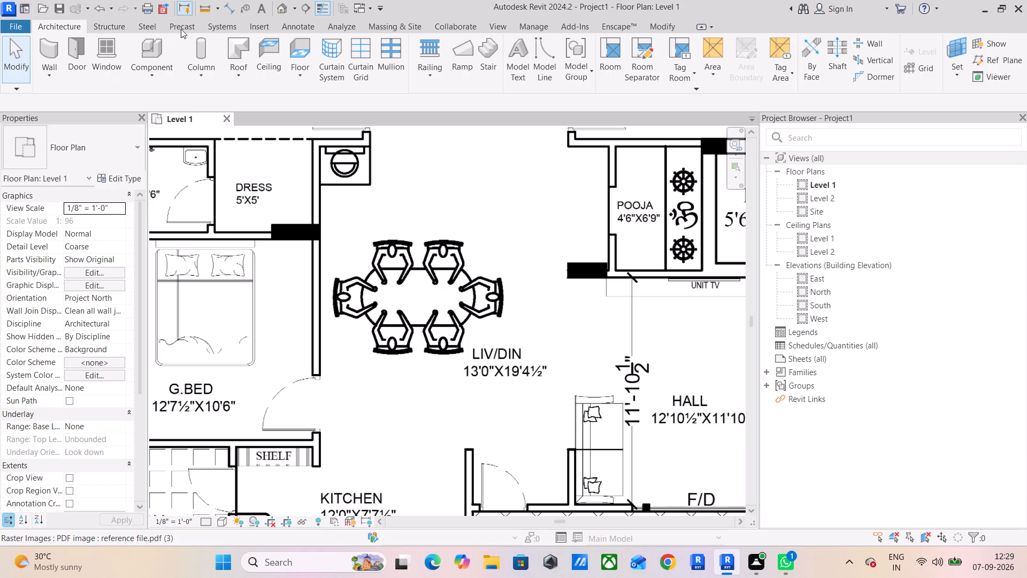
click(205, 7)
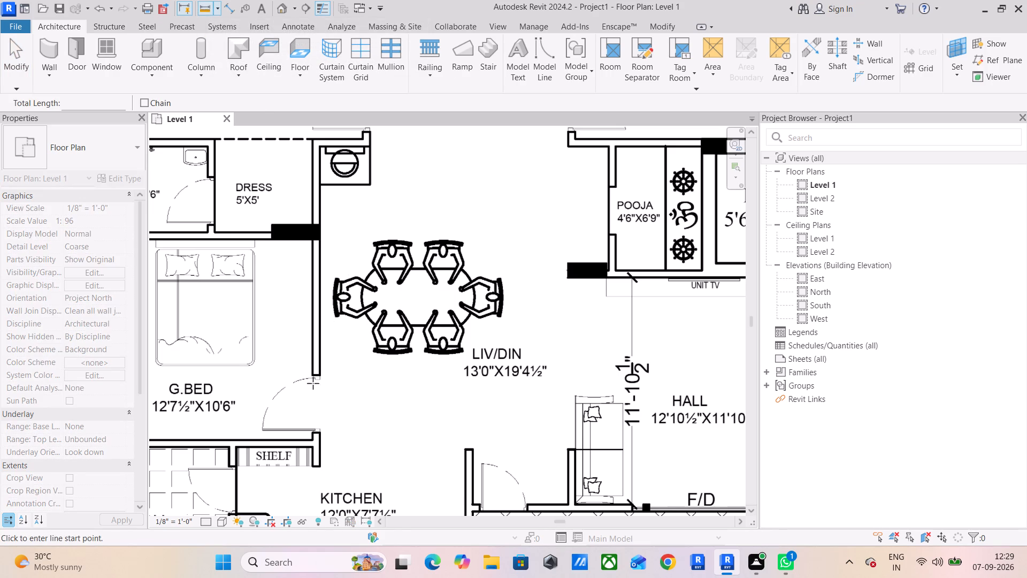
scroll(310, 389, up, 16)
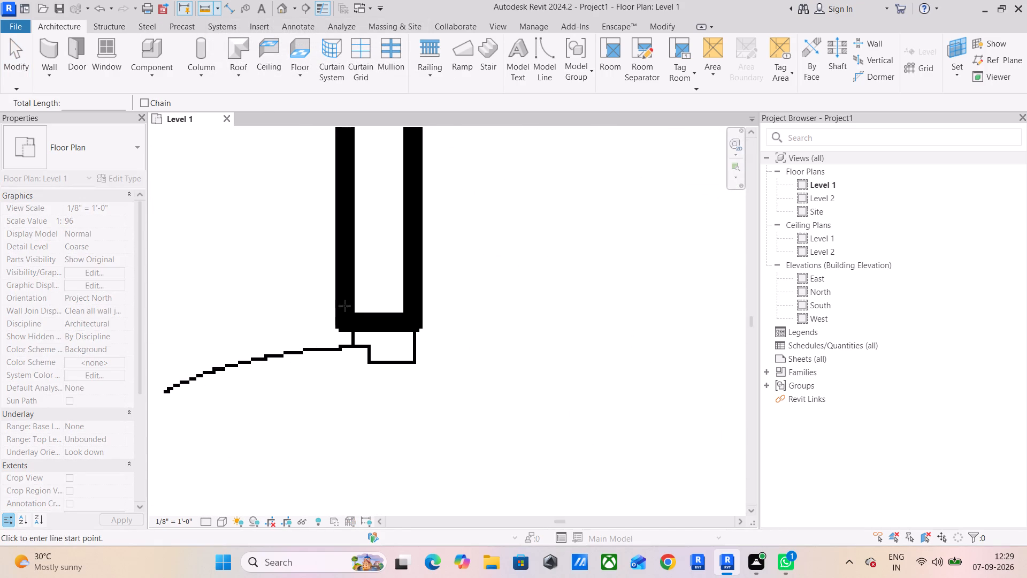
click(341, 326)
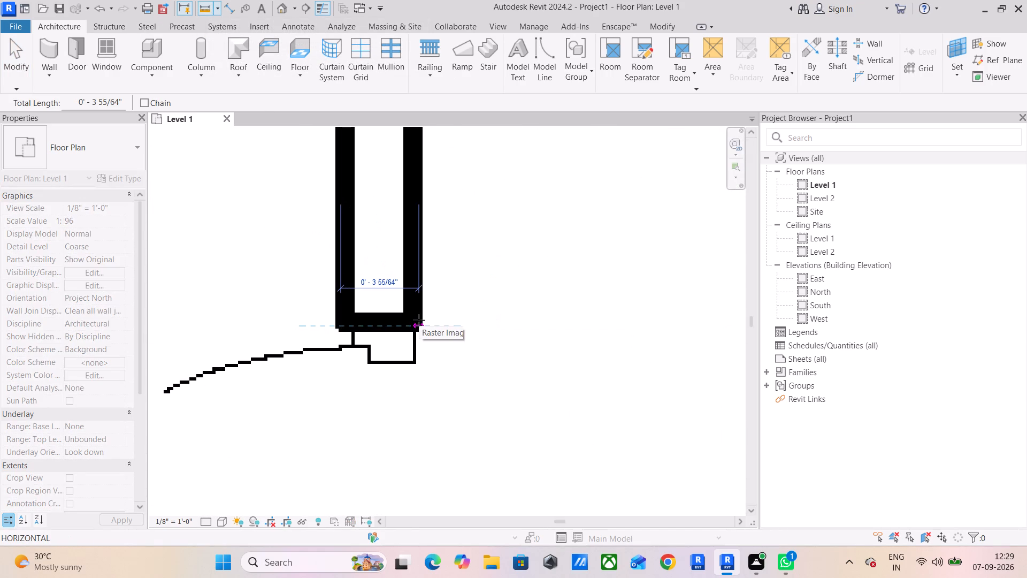
scroll(419, 320, down, 6)
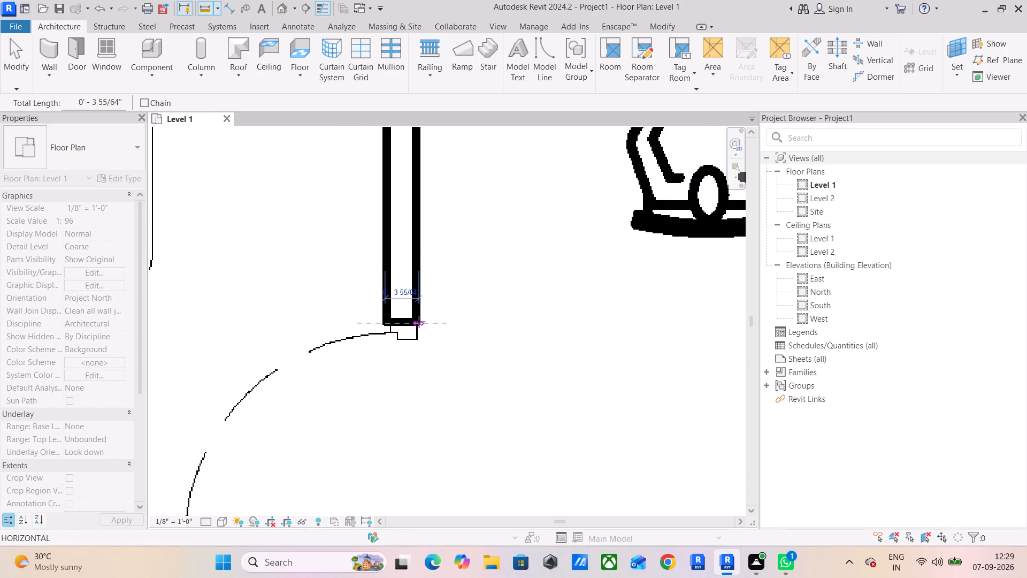
scroll(419, 322, down, 10)
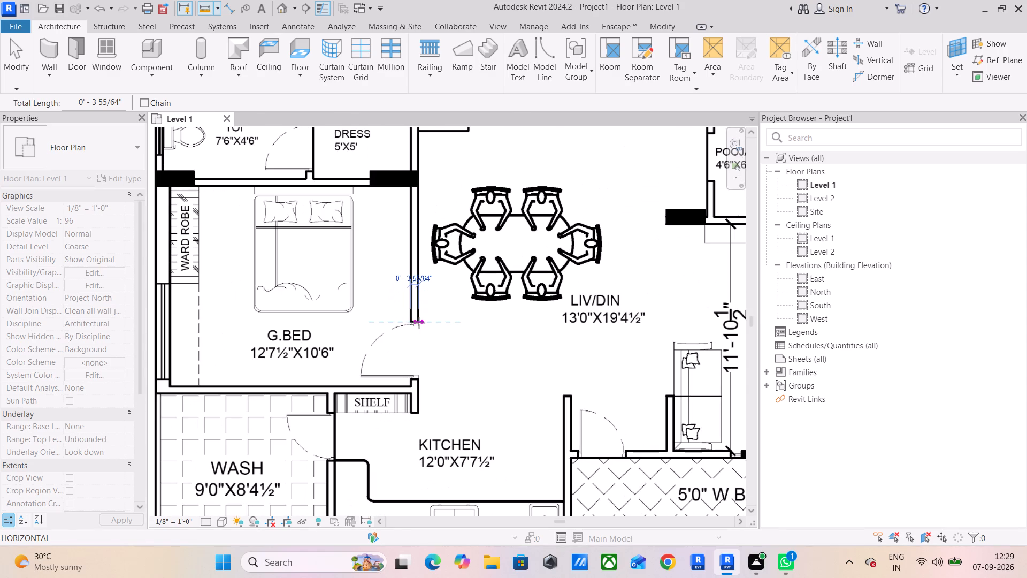
key(Escape)
key(Escape)
key(Escape)
key(Escape)
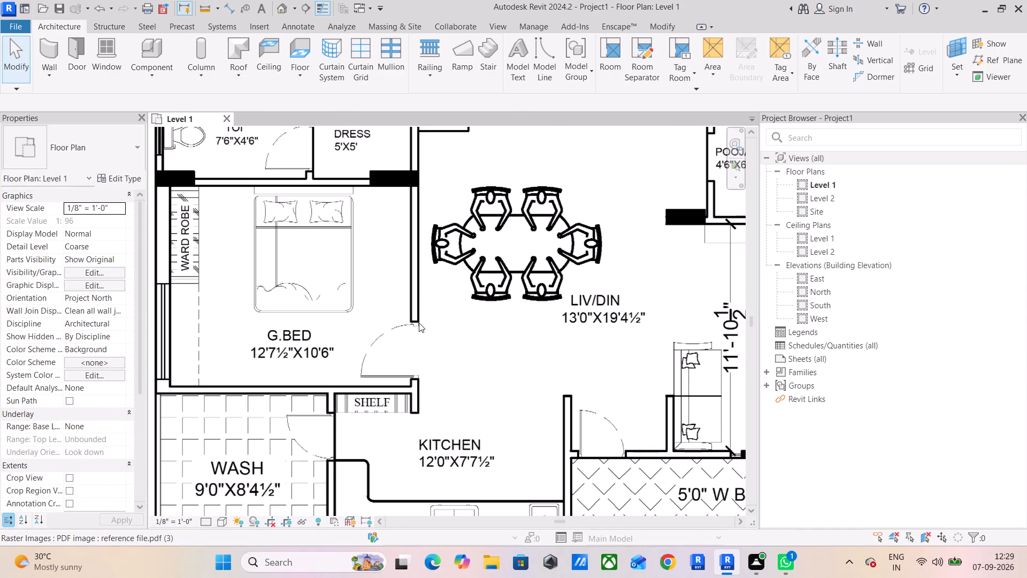
Enable snaps on the imported reference plan PDF in Level 1.
scroll(465, 344, down, 5)
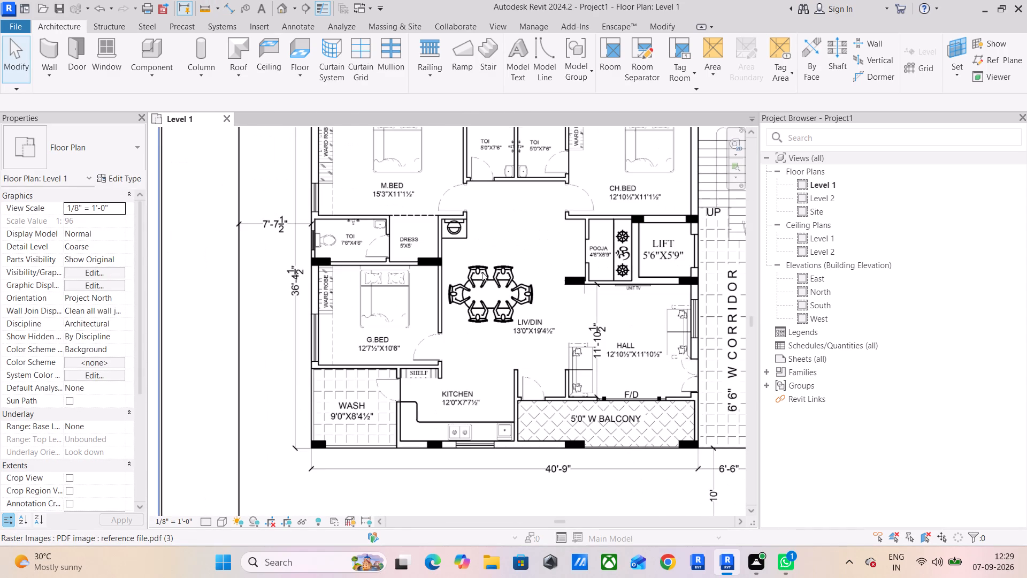
middle_drag(489, 251, 486, 360)
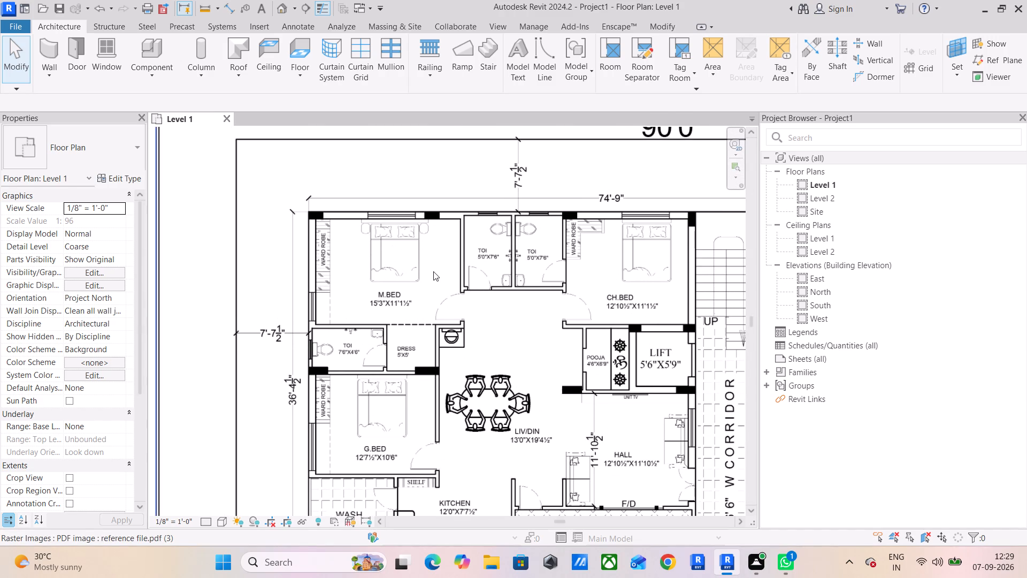
click(620, 256)
click(593, 79)
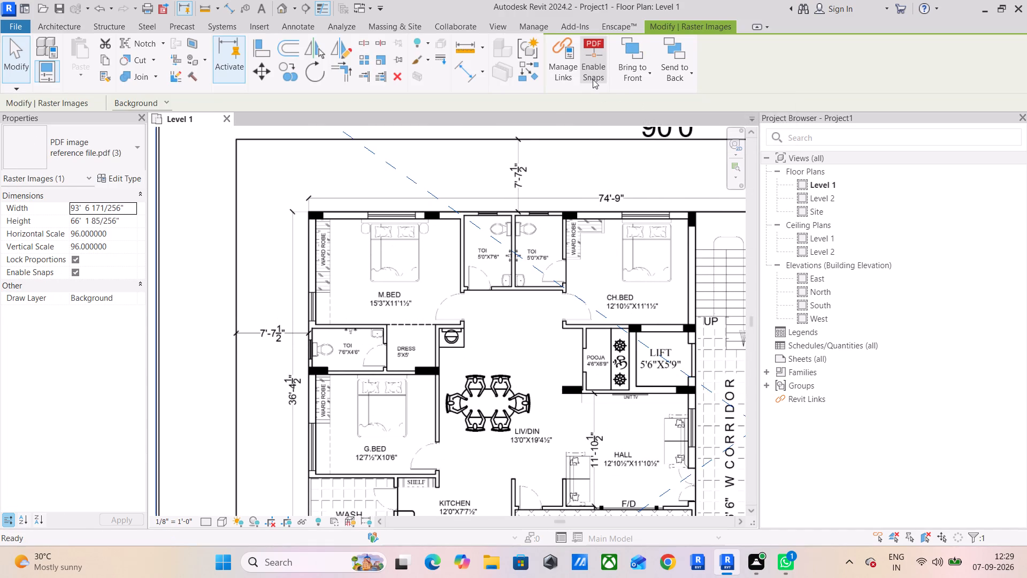
scroll(295, 245, down, 1)
scroll(309, 214, up, 3)
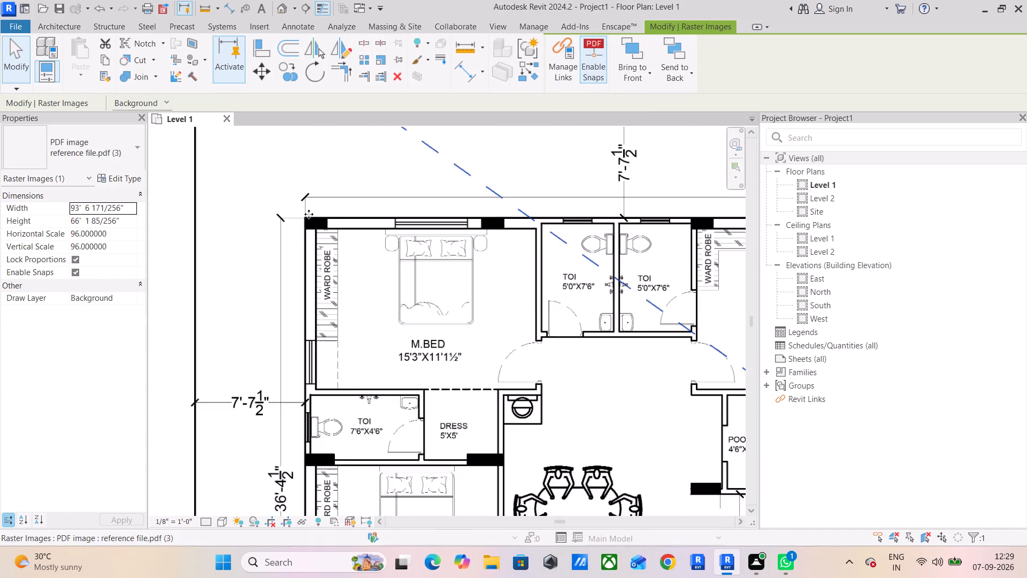
scroll(309, 214, up, 8)
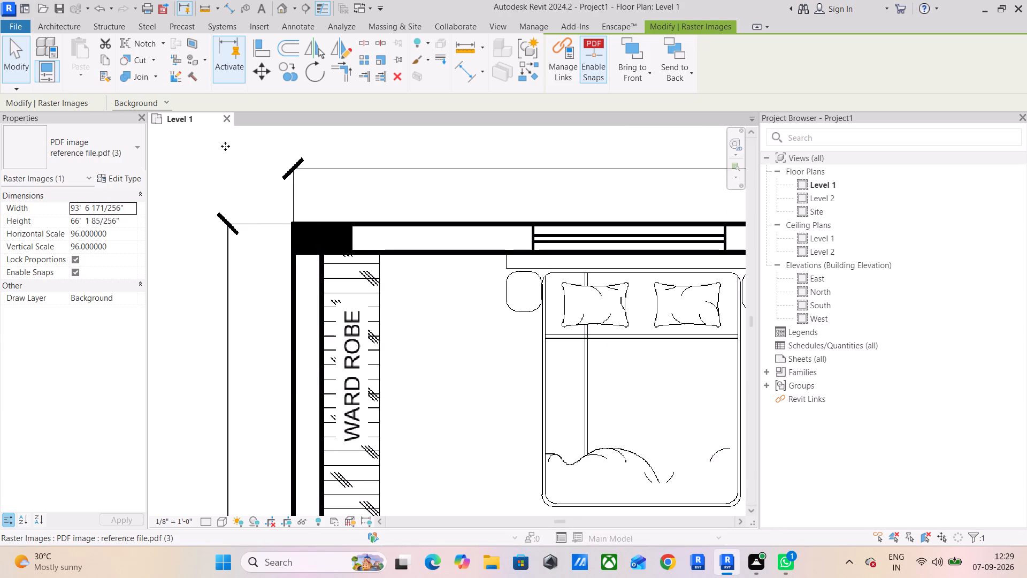
click(19, 56)
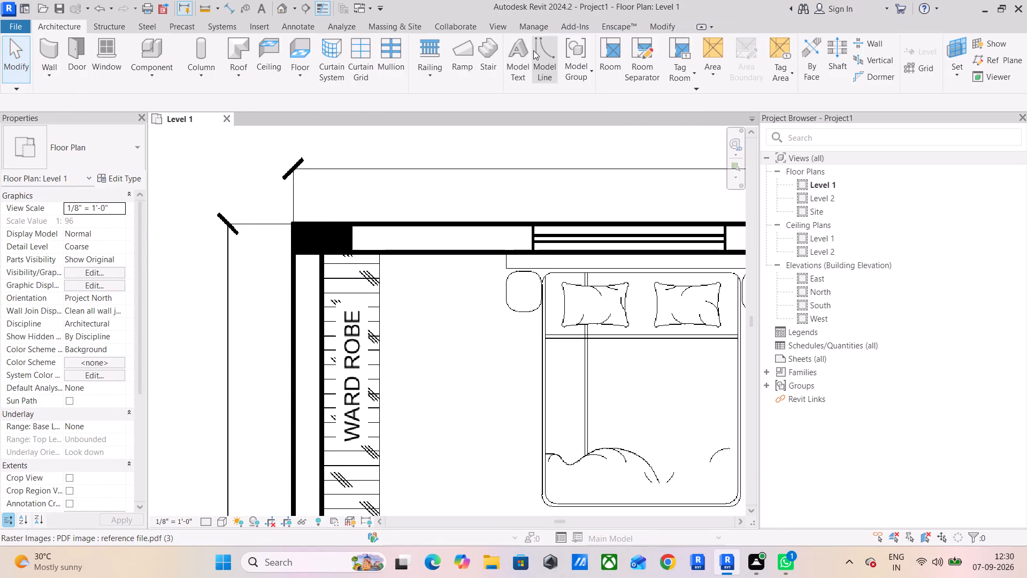
Draw a horizontal 15'3" model line starting beside the M.BED wardrobe and running across the bed, matching the room's labelled width.
click(546, 59)
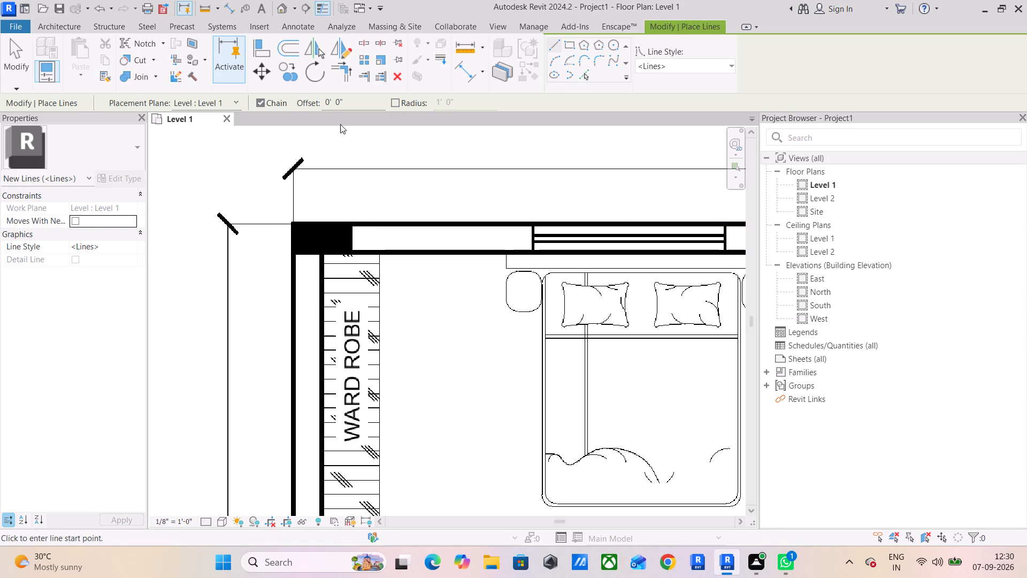
scroll(399, 264, down, 10)
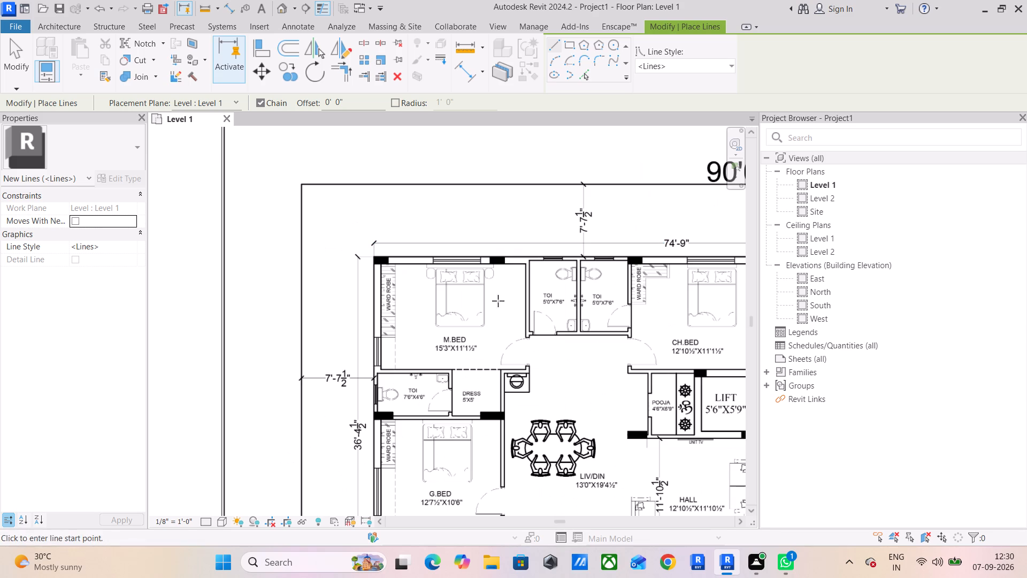
scroll(483, 322, up, 9)
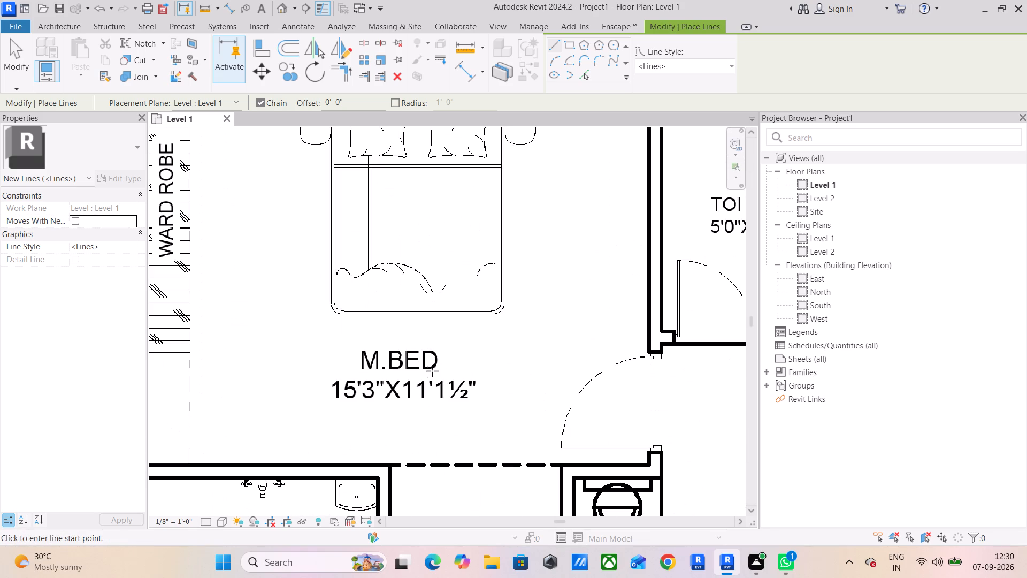
scroll(411, 301, down, 3)
middle_drag(442, 344, 481, 370)
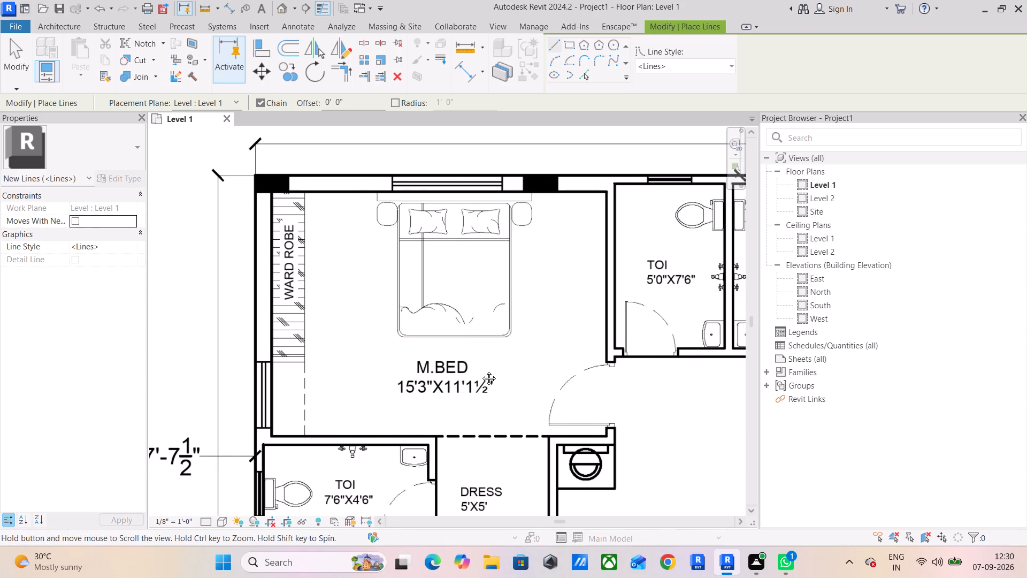
middle_drag(481, 370, 481, 371)
middle_click(481, 371)
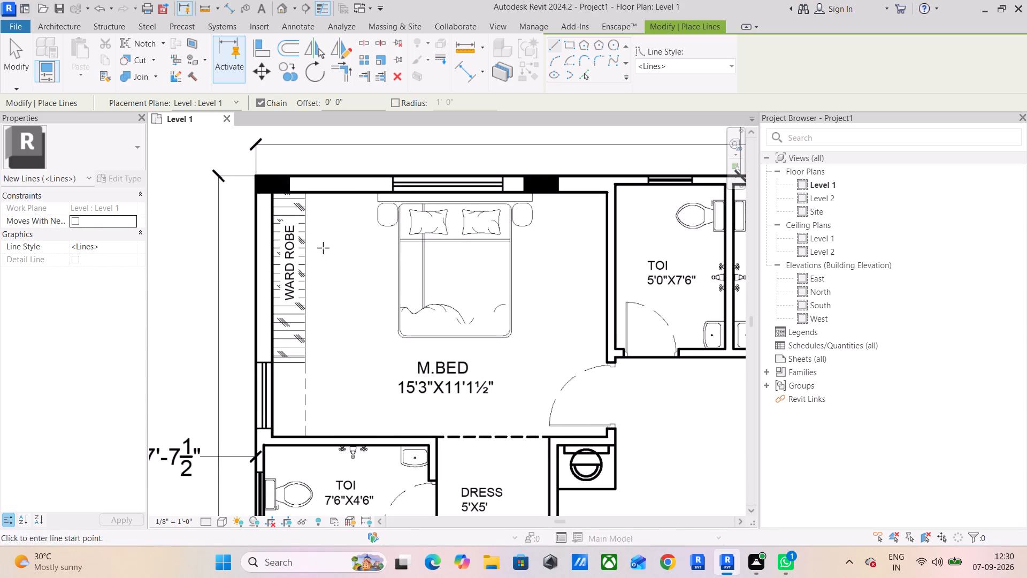
click(317, 245)
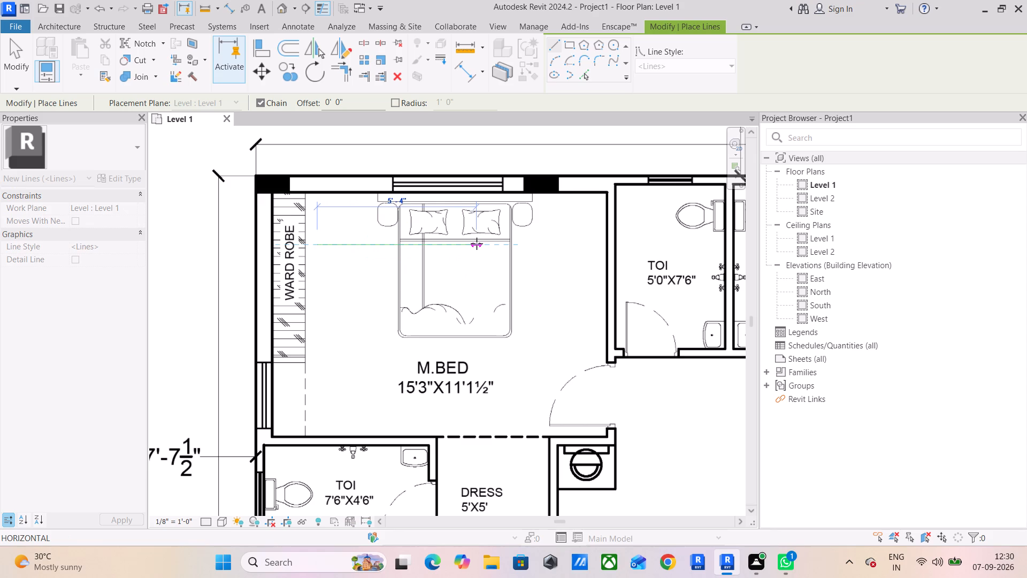
text(15'3")
key(Return)
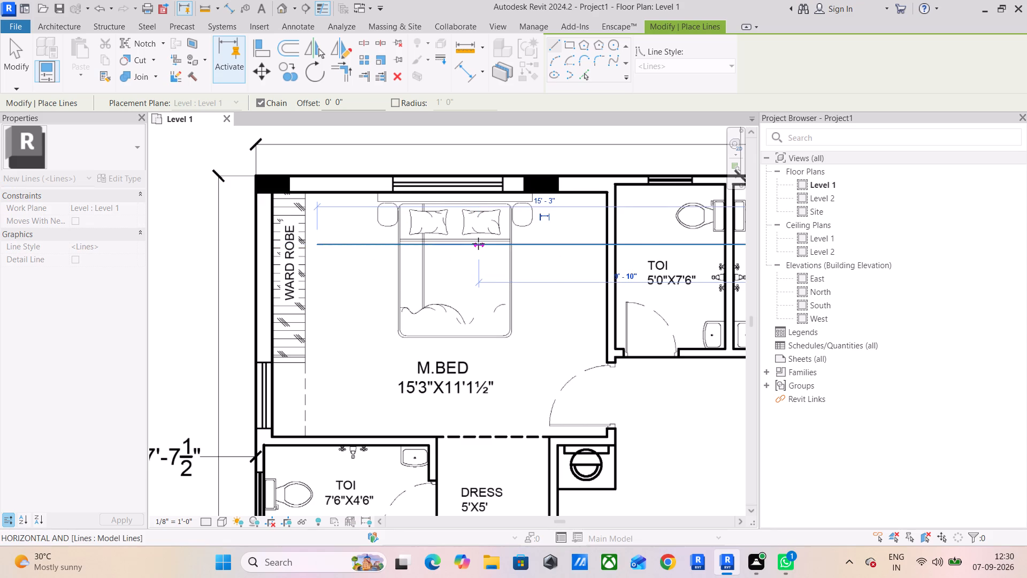
scroll(497, 253, down, 5)
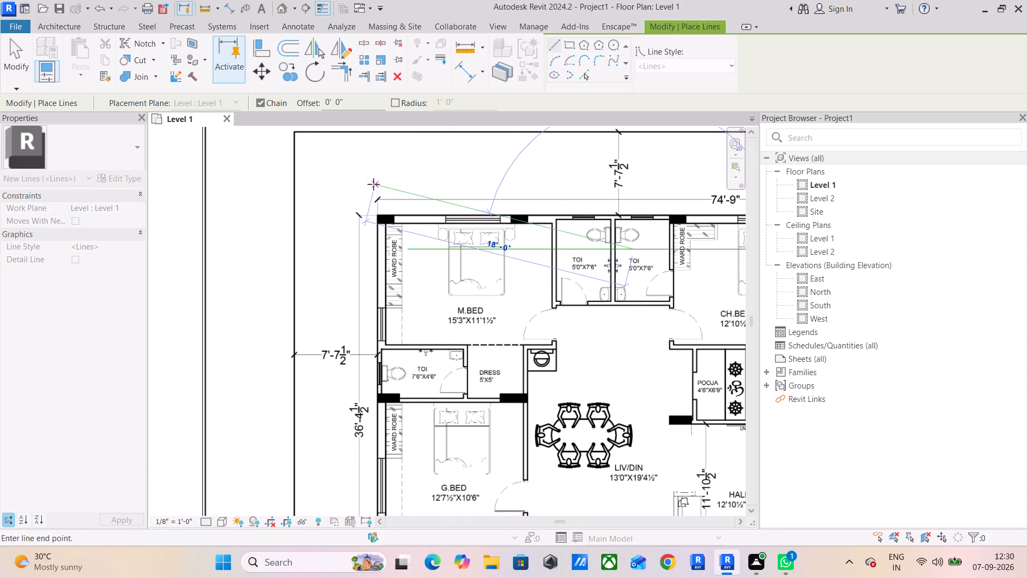
key(Escape)
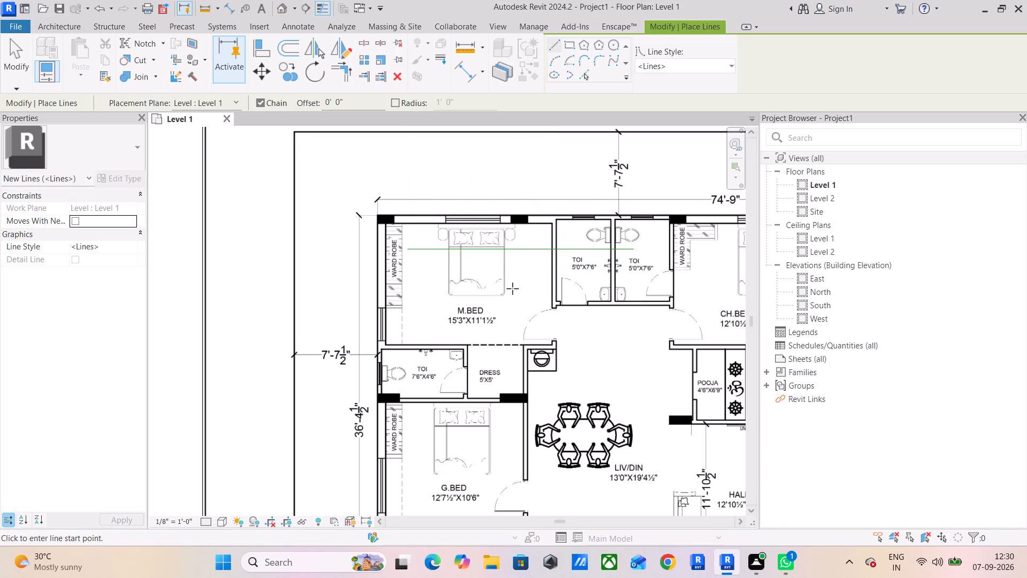
click(9, 49)
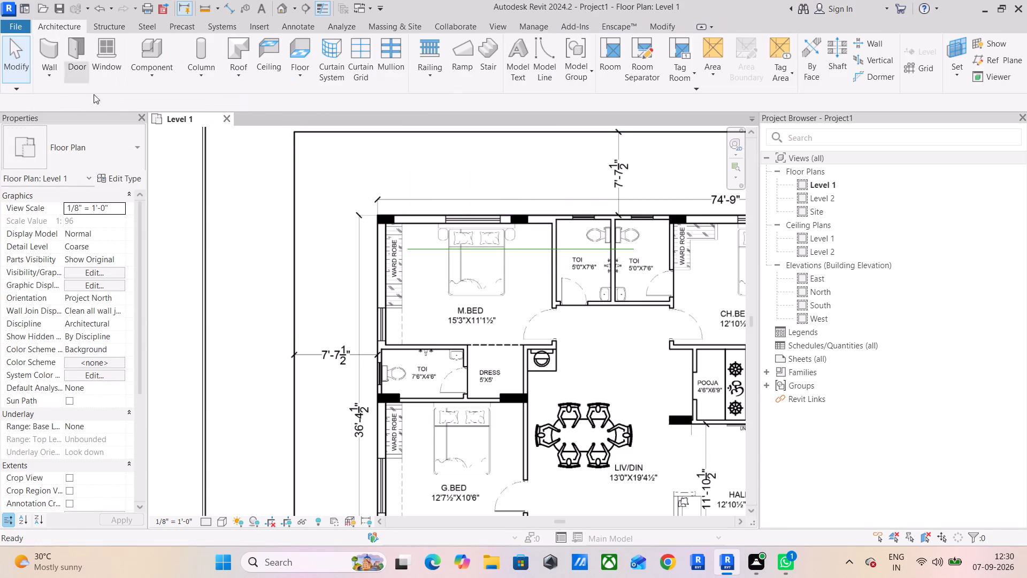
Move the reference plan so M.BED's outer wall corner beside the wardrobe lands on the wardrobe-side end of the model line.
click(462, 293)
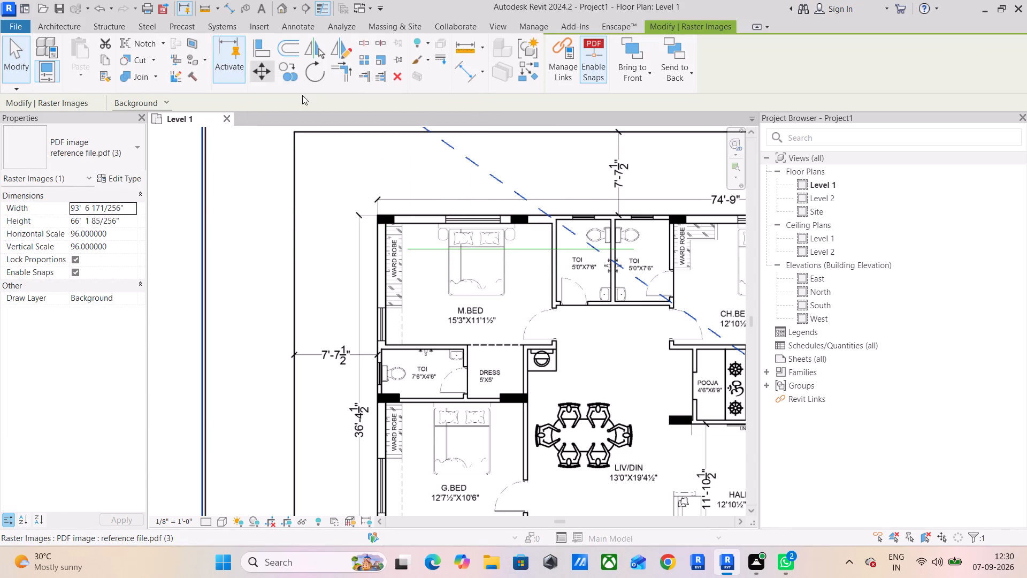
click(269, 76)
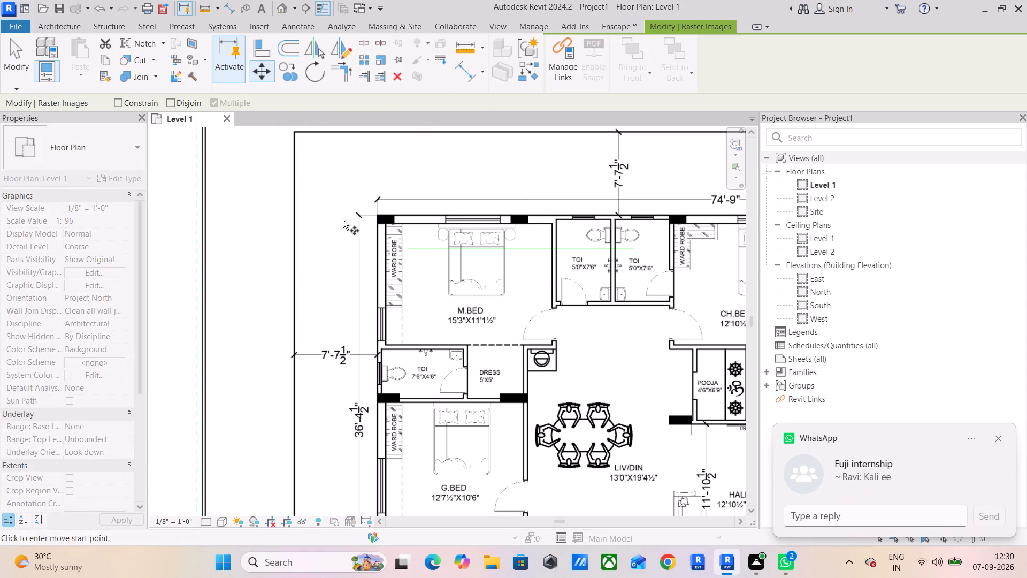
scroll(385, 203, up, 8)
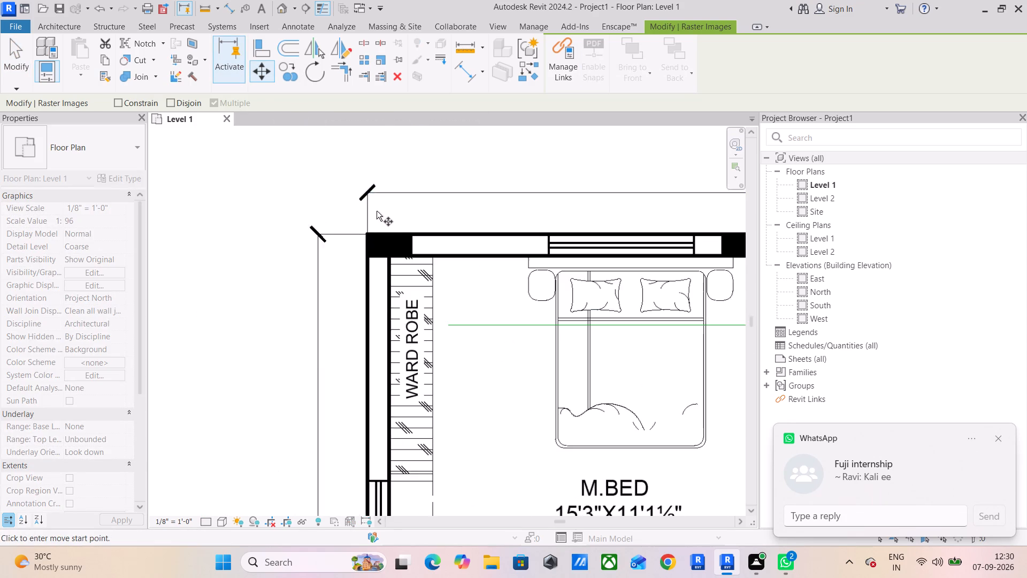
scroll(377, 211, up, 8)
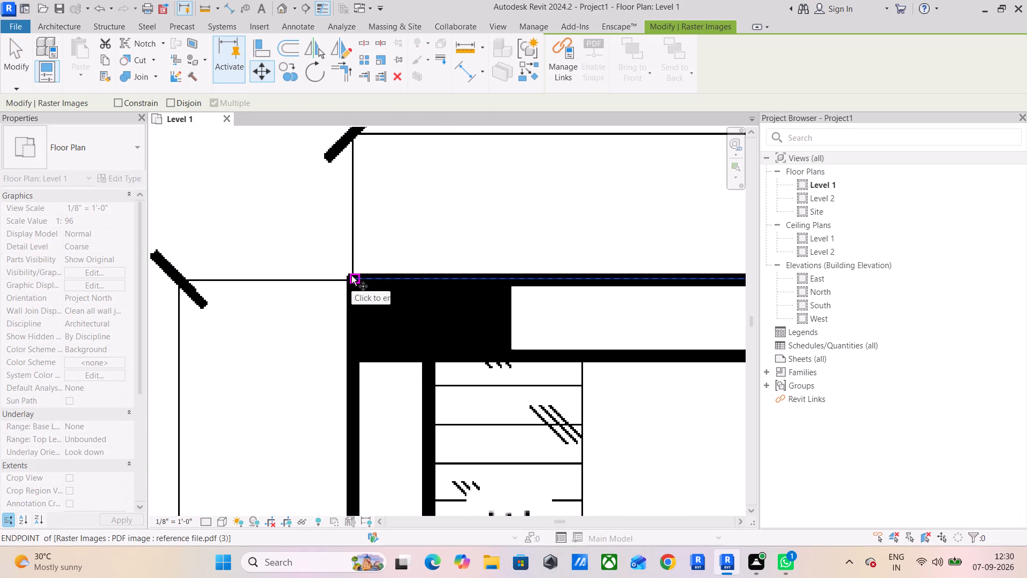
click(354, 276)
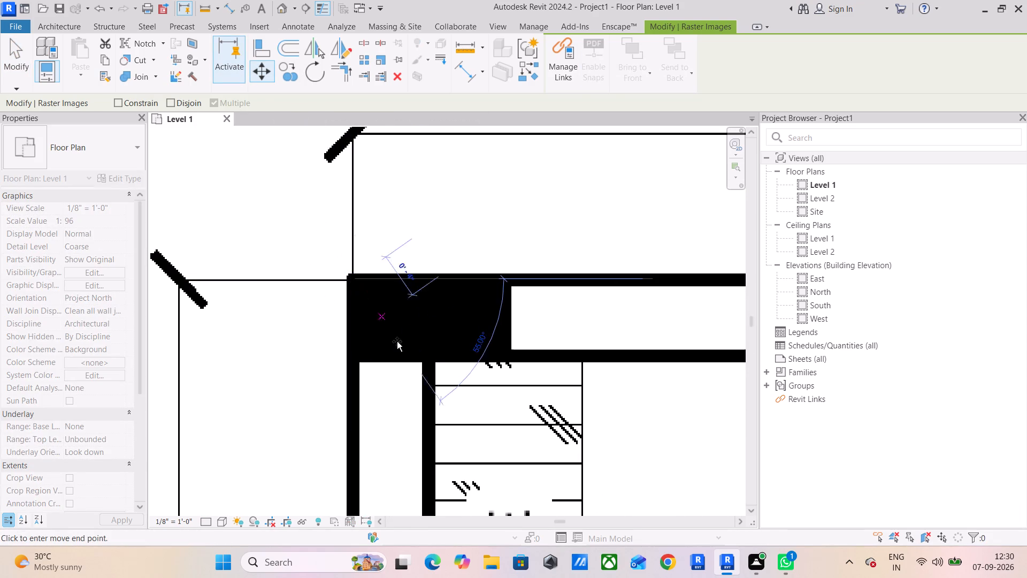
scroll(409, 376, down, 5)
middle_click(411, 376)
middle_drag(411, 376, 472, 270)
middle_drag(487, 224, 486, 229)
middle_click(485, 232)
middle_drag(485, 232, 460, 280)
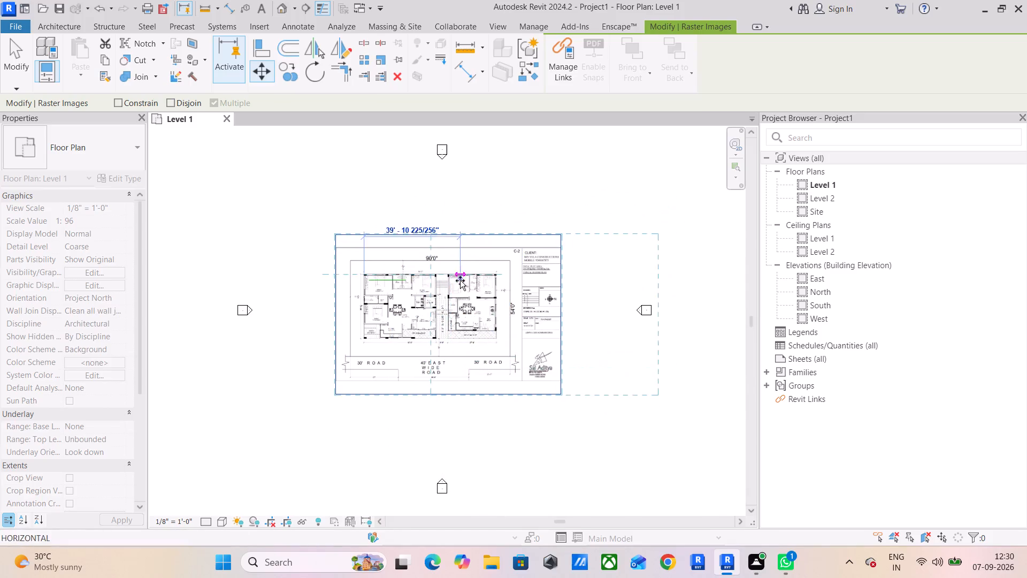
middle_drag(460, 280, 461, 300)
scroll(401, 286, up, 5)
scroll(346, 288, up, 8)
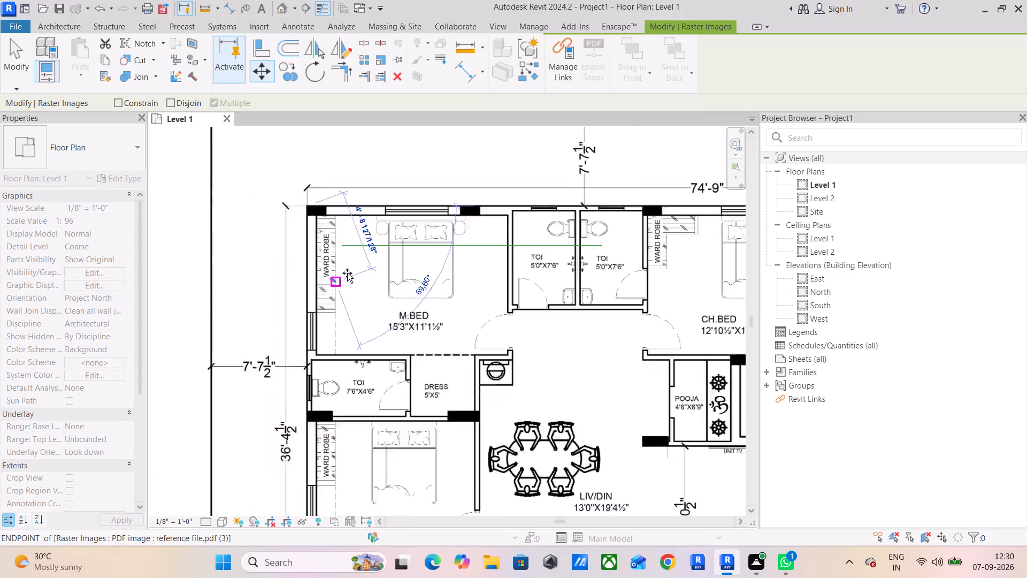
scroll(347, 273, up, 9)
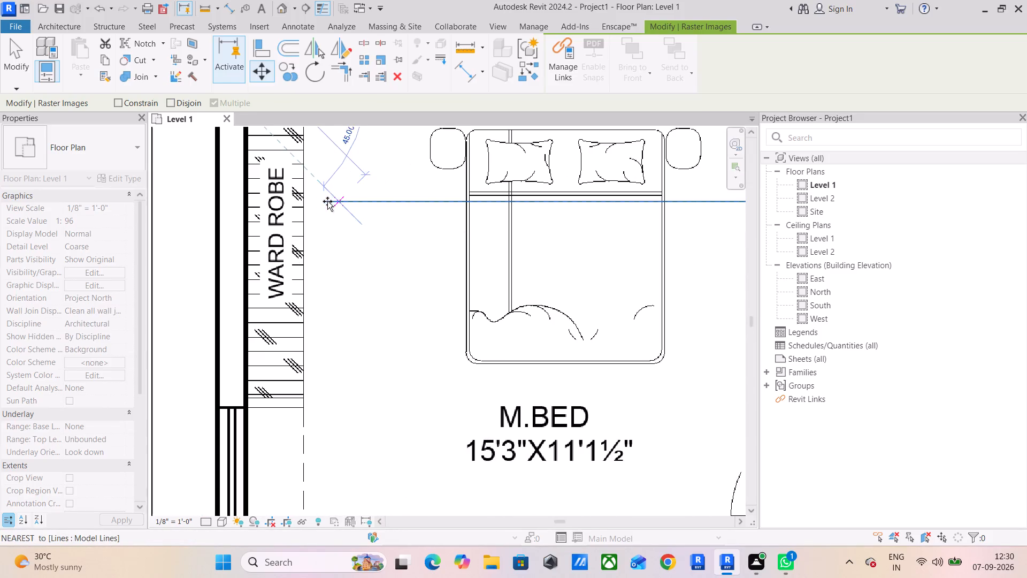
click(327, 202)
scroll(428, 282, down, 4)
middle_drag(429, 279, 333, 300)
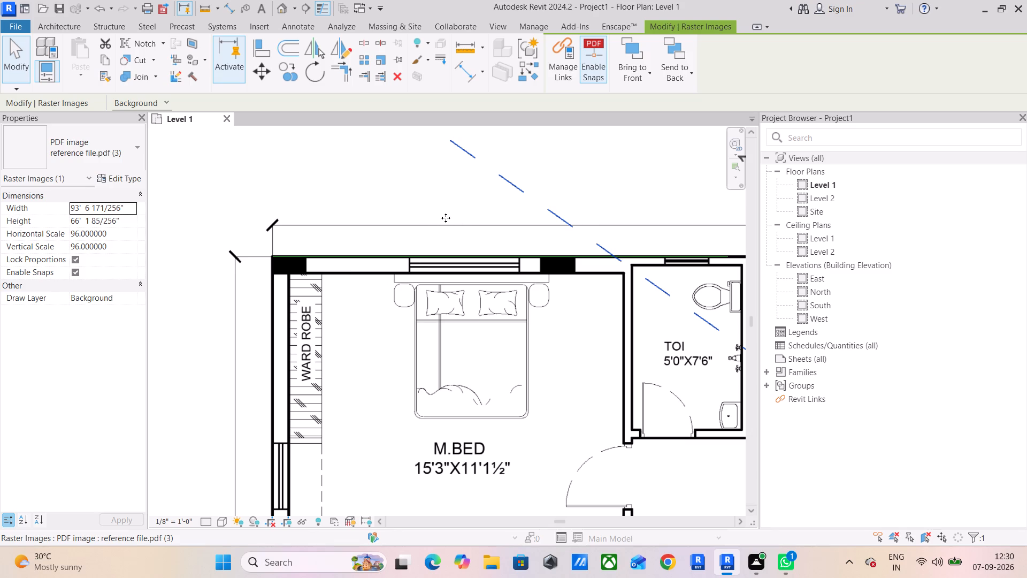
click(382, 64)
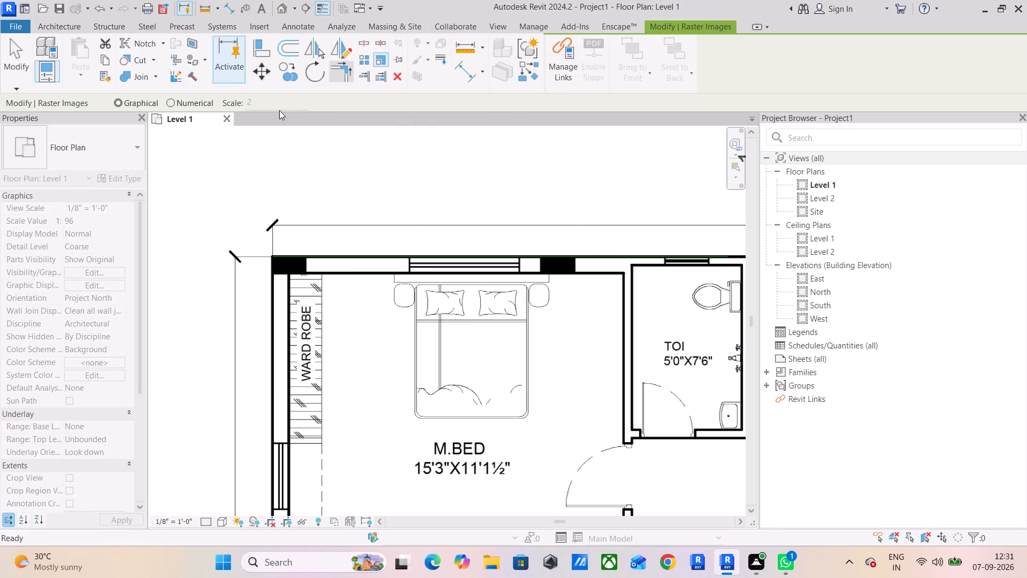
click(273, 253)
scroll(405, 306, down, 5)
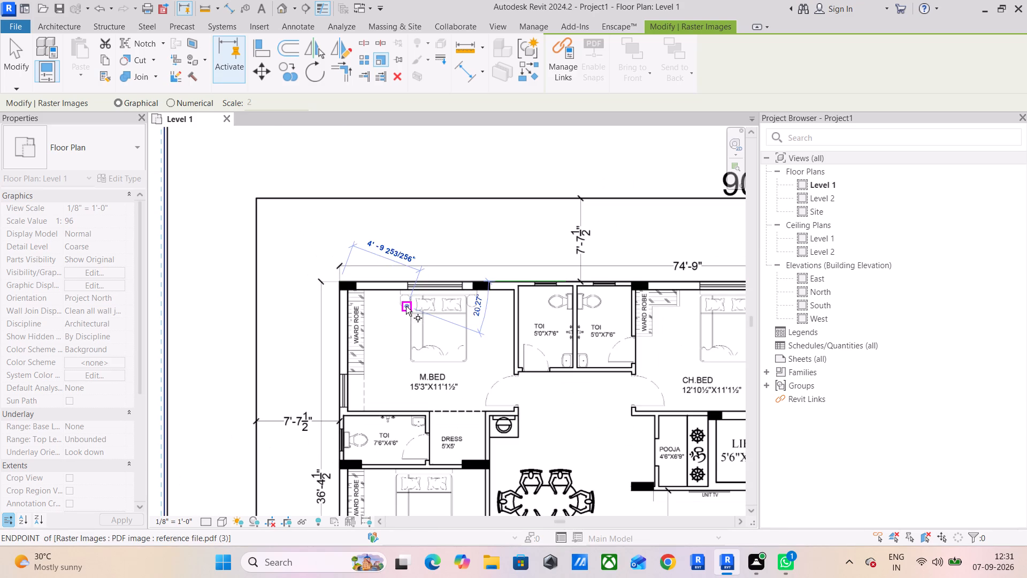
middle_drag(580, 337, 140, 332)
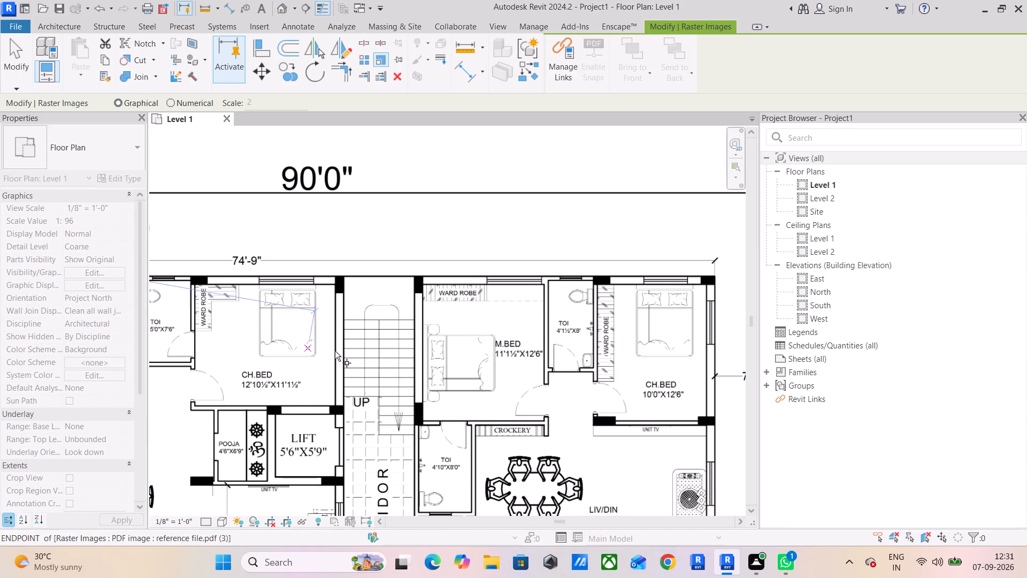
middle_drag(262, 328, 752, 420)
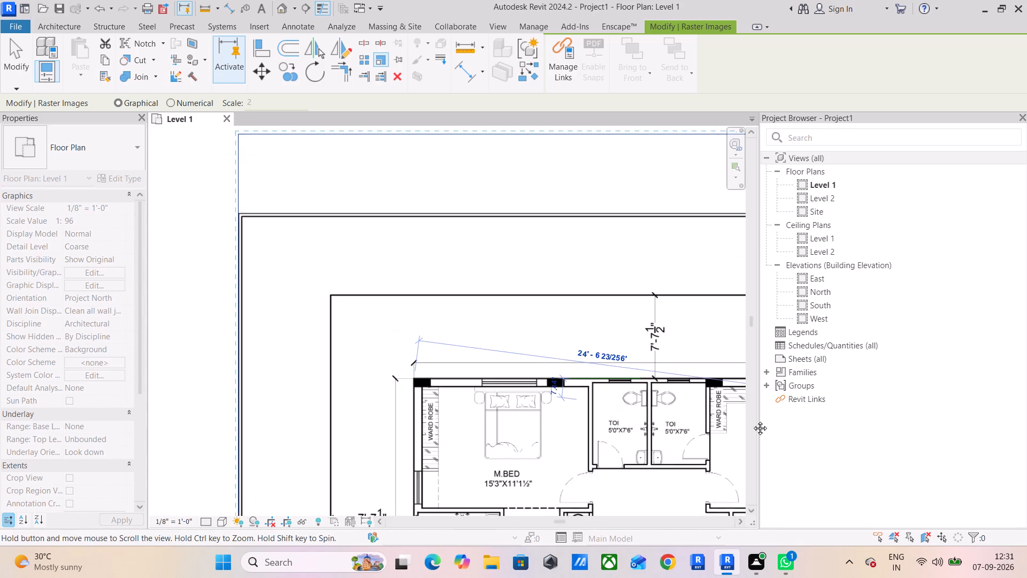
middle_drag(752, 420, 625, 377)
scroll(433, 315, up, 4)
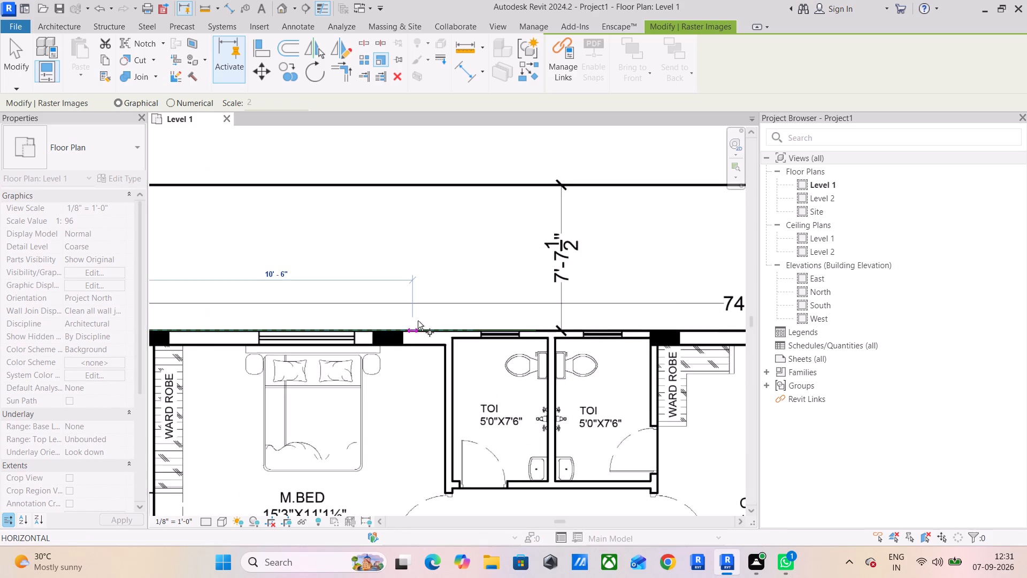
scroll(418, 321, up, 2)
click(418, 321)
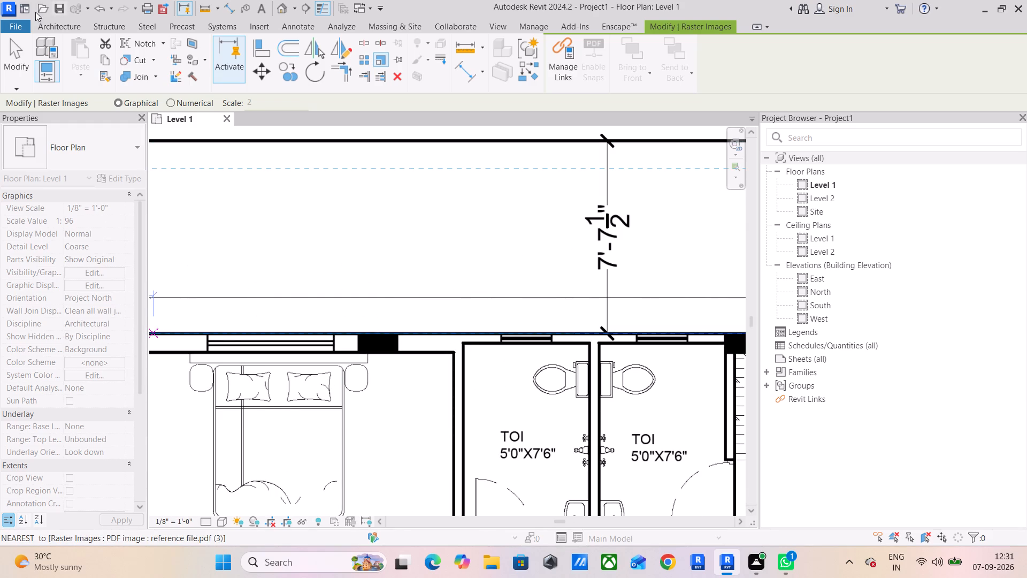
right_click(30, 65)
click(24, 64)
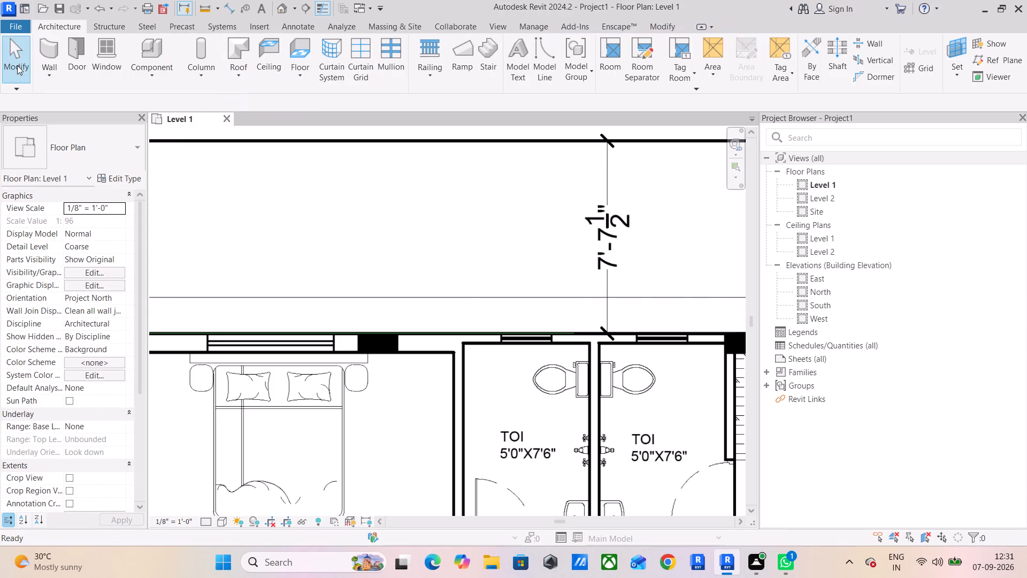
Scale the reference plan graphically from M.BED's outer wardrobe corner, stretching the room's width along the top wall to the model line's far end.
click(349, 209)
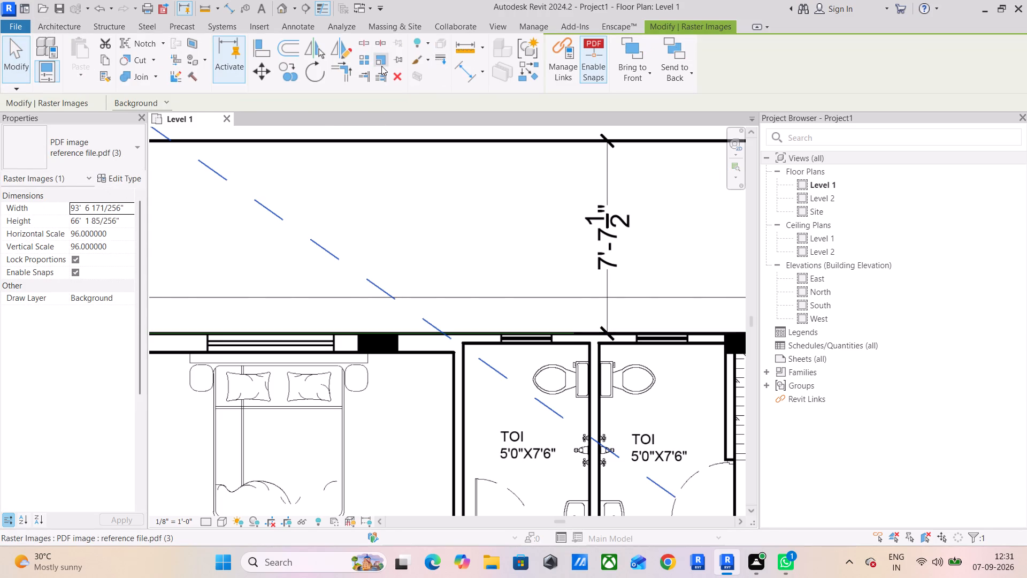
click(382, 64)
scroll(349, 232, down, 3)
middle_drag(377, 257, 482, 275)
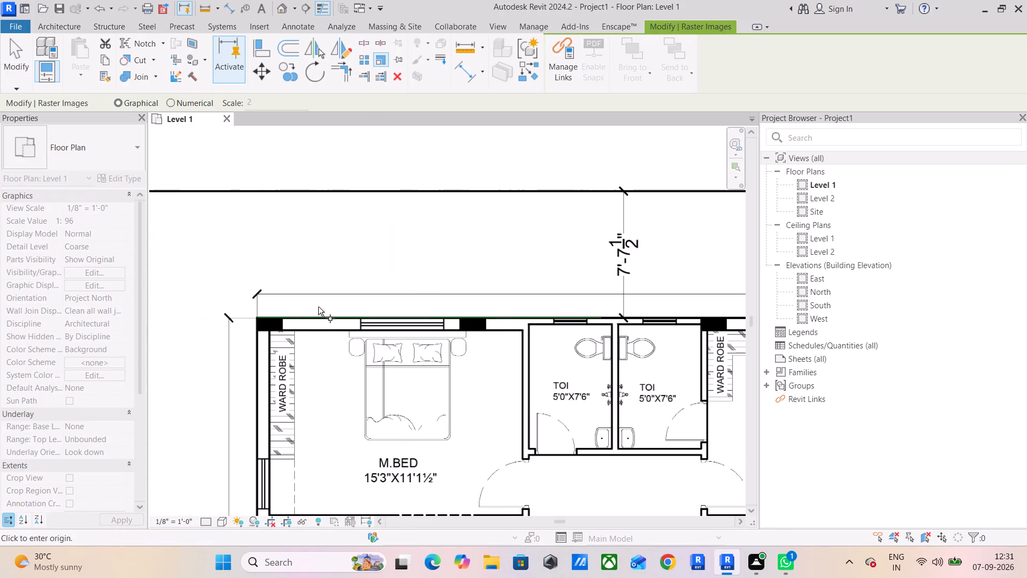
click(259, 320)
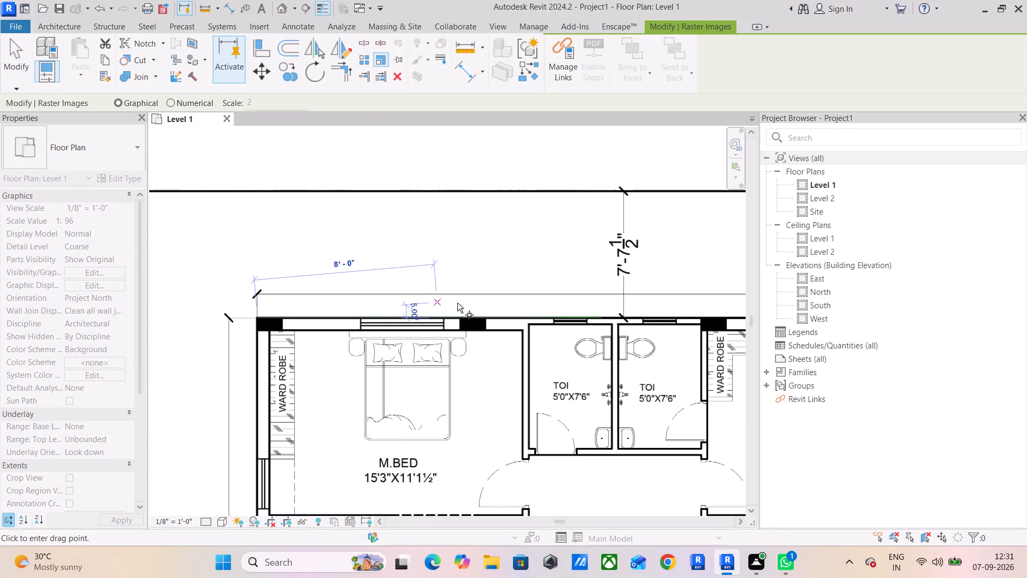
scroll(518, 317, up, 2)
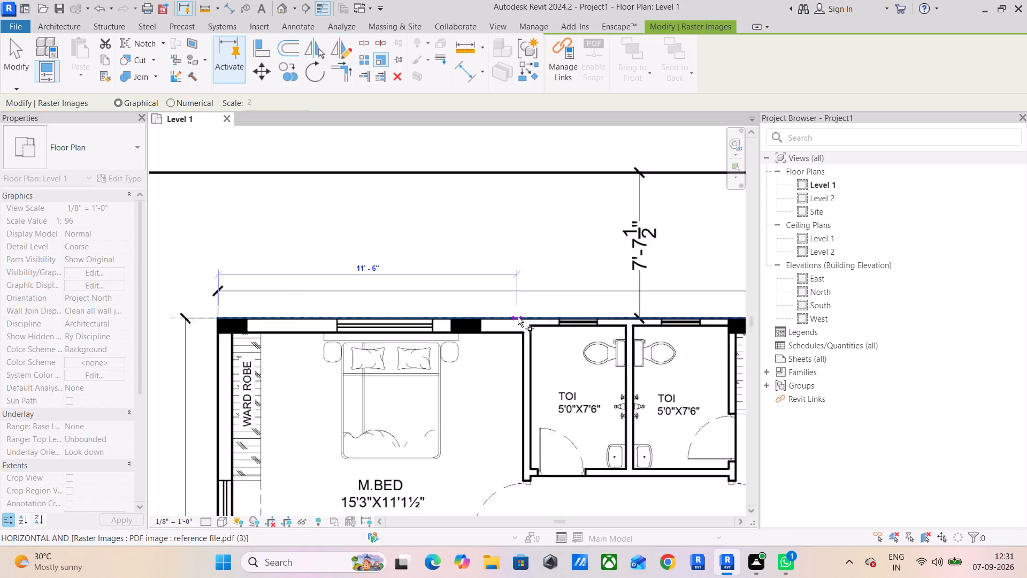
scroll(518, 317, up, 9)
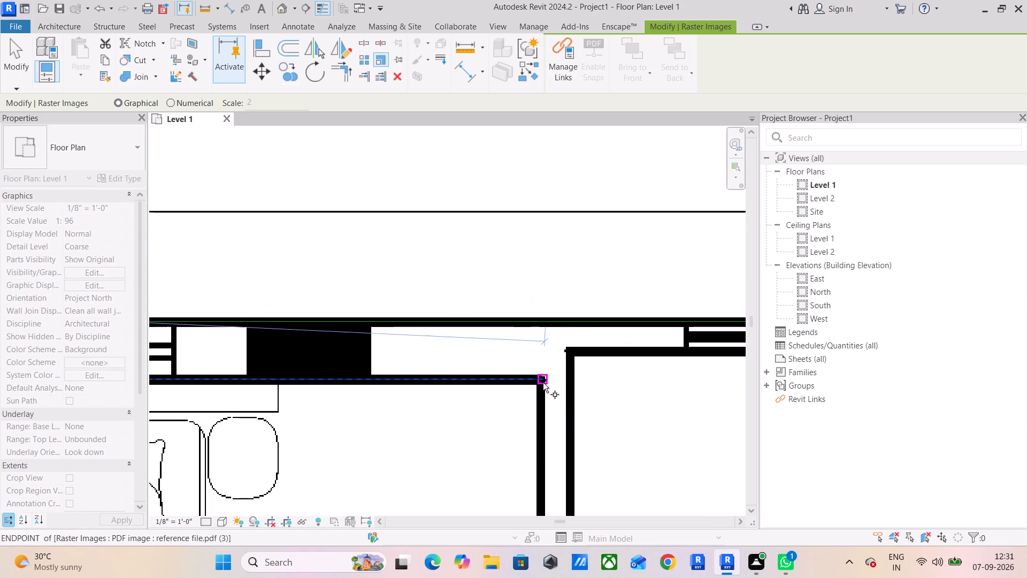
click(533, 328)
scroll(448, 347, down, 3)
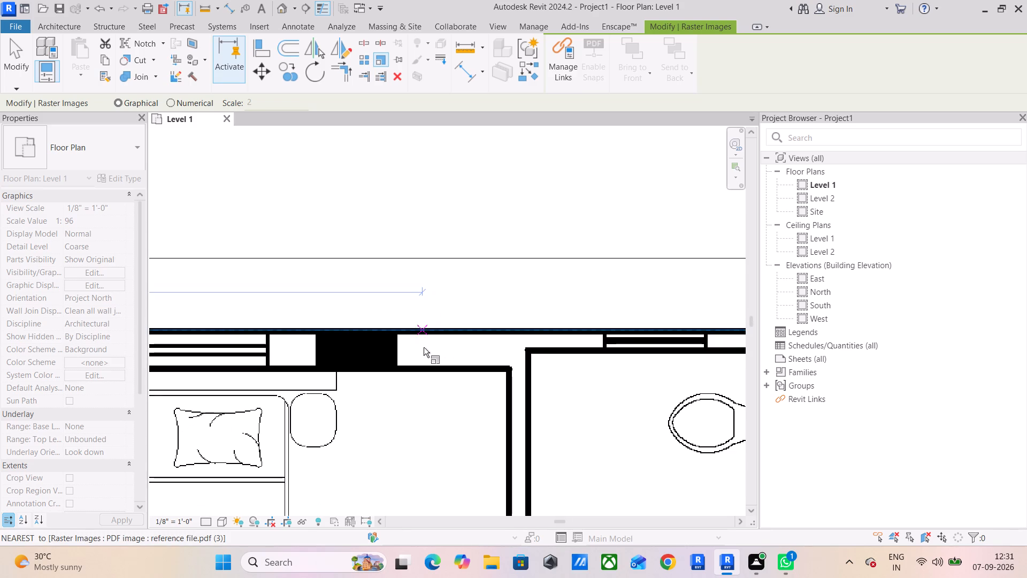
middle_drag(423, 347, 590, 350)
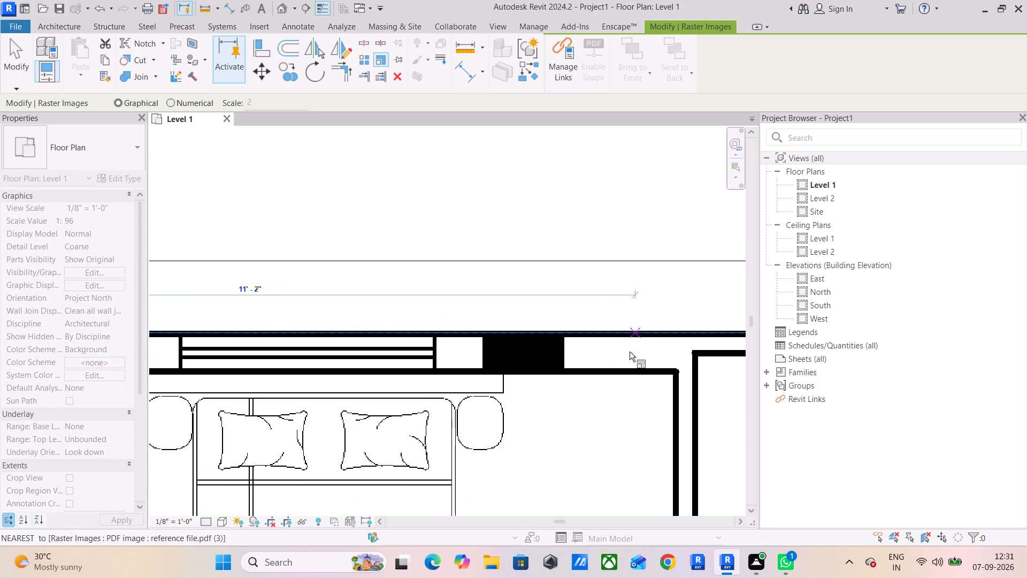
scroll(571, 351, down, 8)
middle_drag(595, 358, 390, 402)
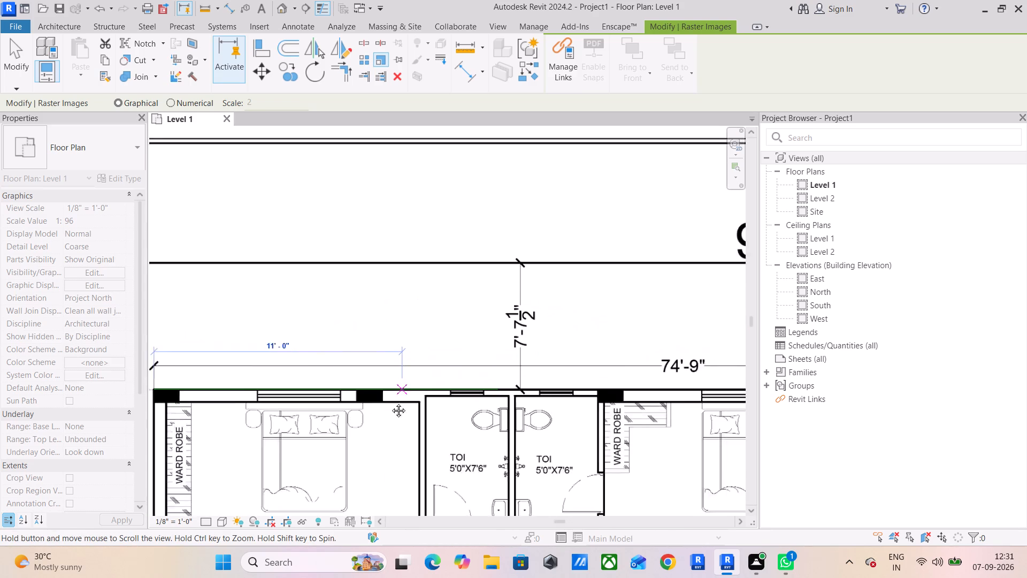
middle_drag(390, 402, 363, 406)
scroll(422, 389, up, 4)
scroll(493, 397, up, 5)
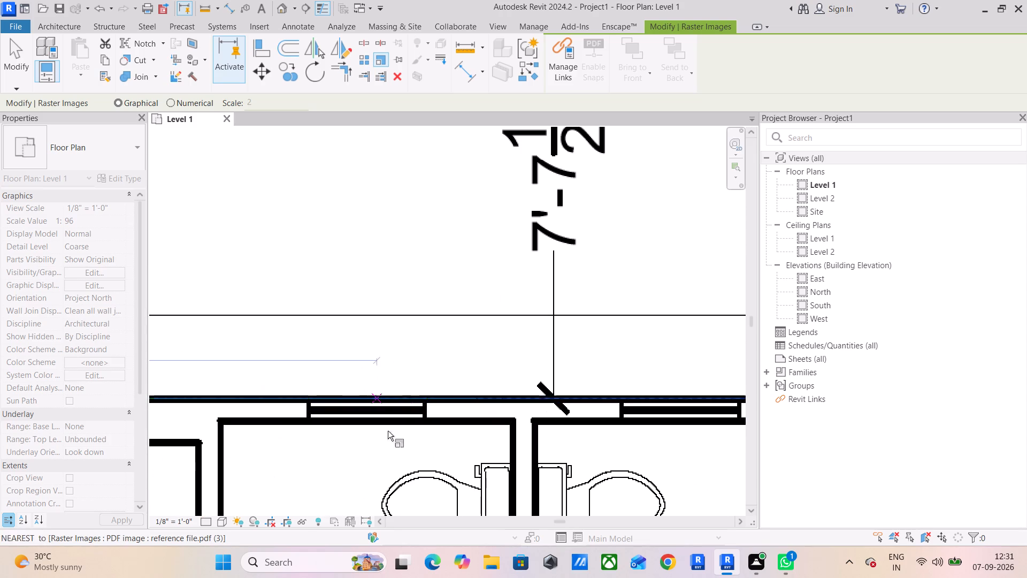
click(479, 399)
Measure the inside width of the 5'0"X7'6" toilet next to M.BED on the scaled plan.
scroll(434, 420, down, 14)
middle_drag(361, 448, 361, 256)
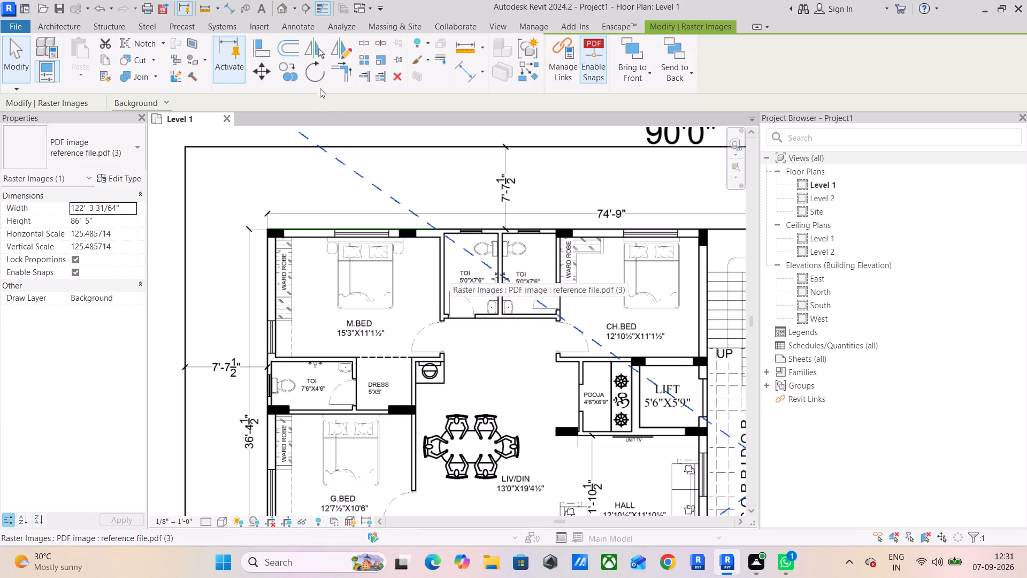
click(205, 7)
scroll(470, 337, up, 6)
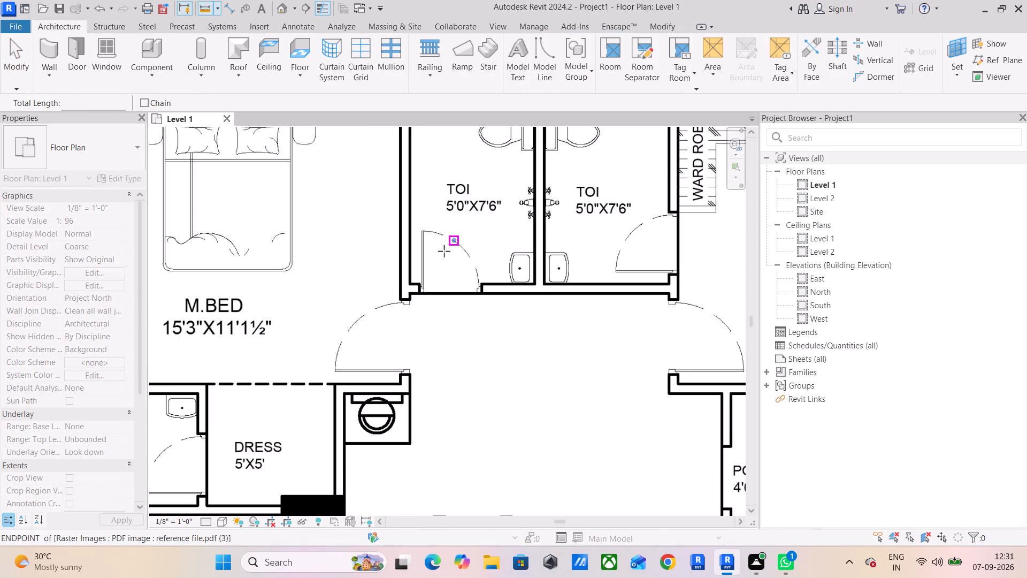
click(412, 279)
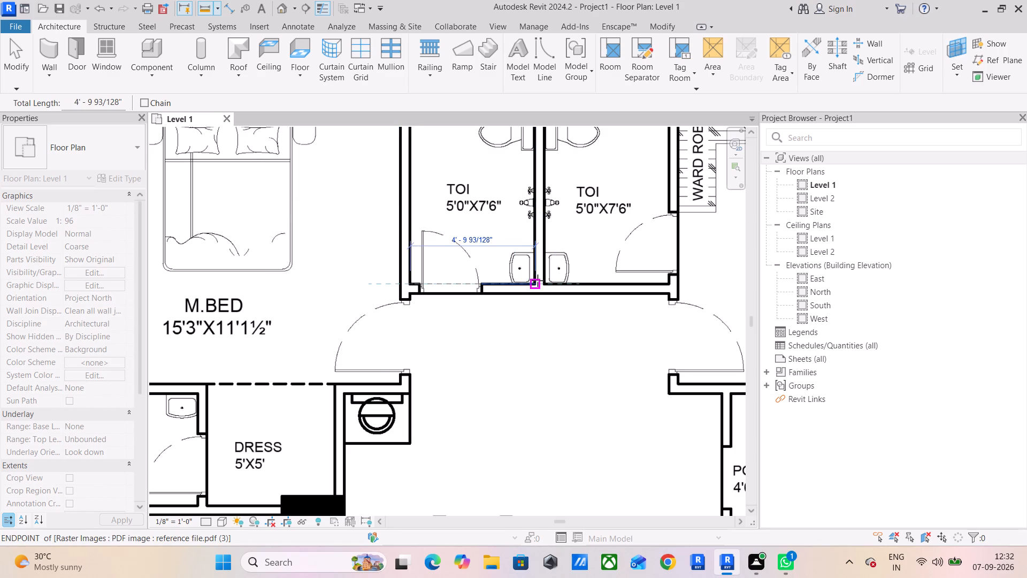
key(Escape)
key(Escape)
key(Escape)
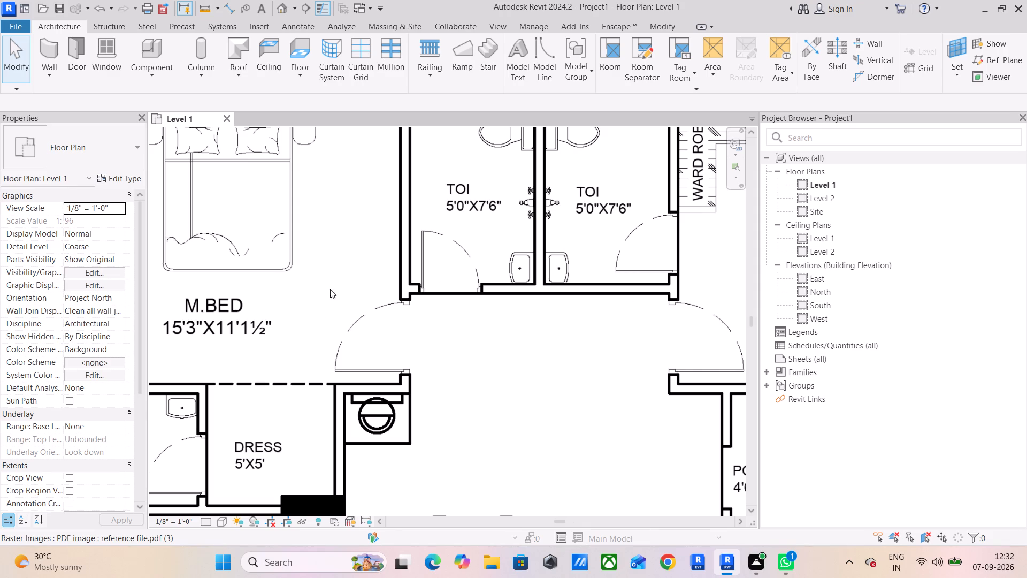
Delete the reference floor plan PDF from Level 1.
scroll(334, 269, down, 4)
middle_drag(334, 269, 444, 367)
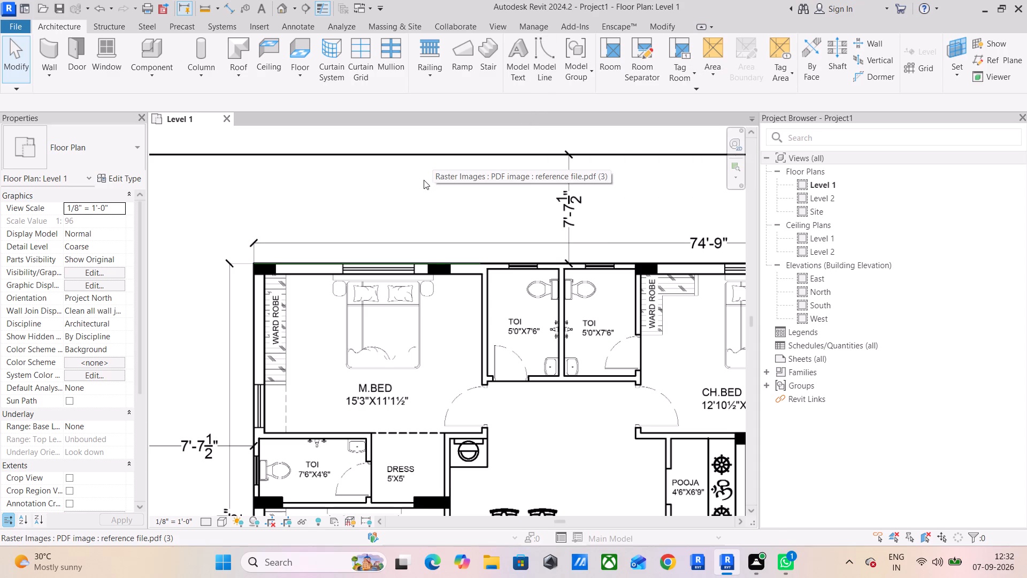
scroll(425, 195, down, 7)
middle_drag(584, 284, 518, 306)
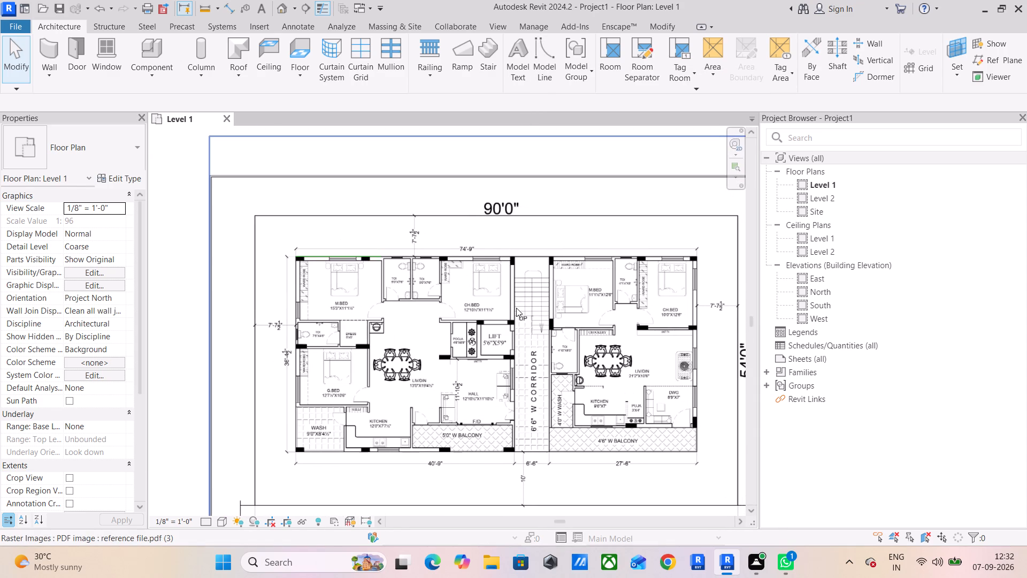
scroll(533, 283, down, 3)
middle_drag(585, 287, 487, 242)
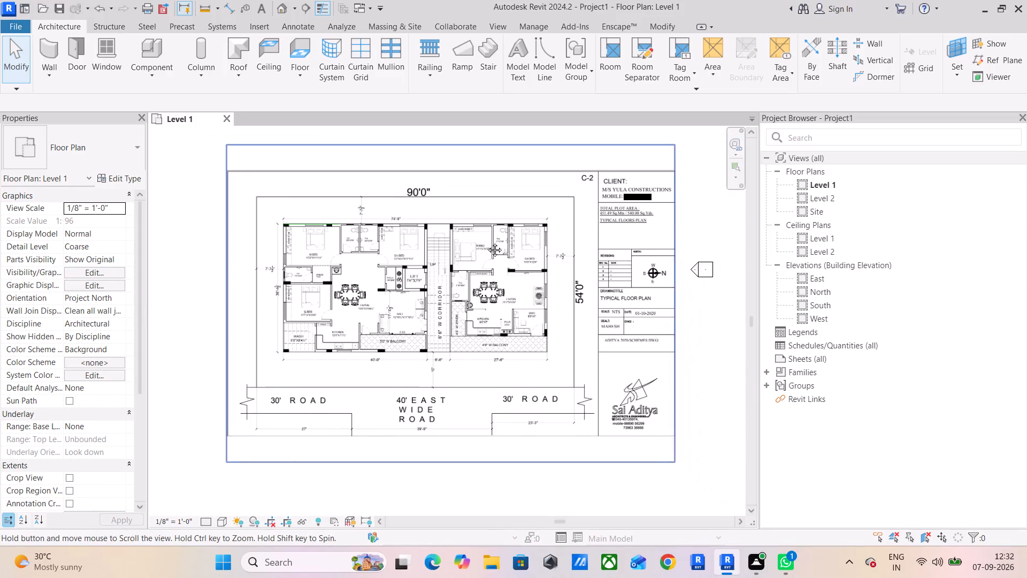
middle_drag(487, 242, 461, 239)
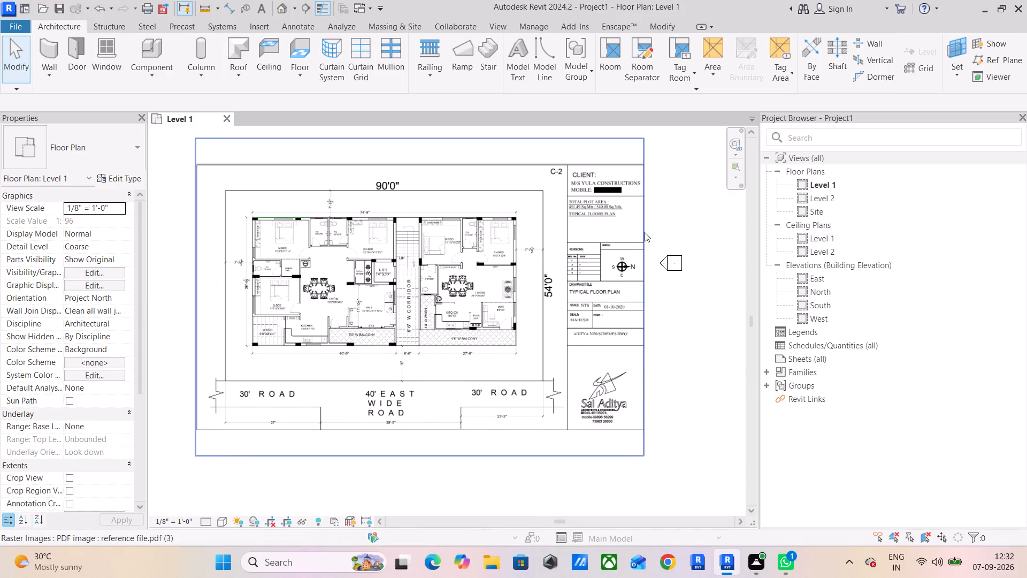
key(Delete)
click(664, 154)
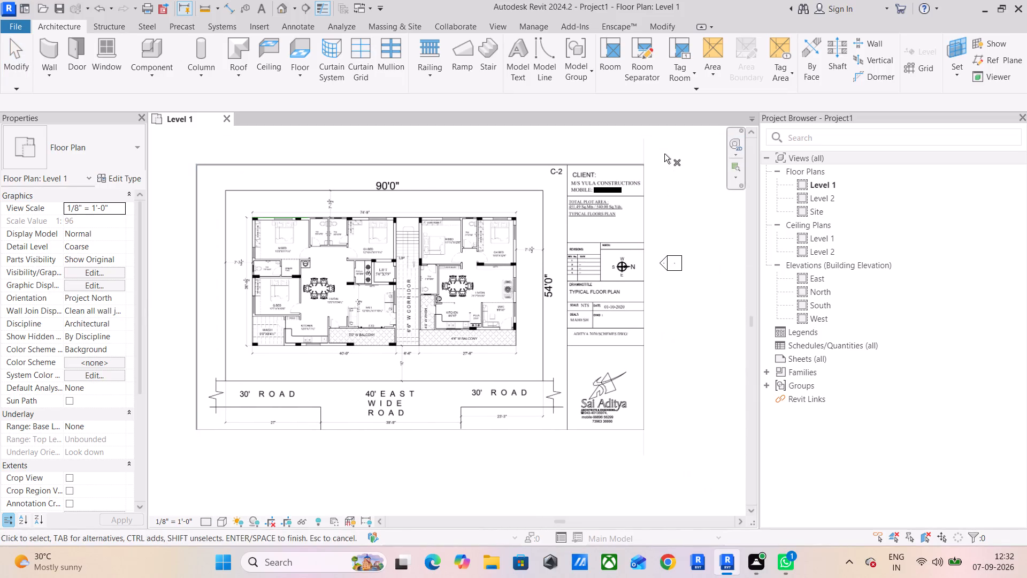
click(600, 194)
click(494, 272)
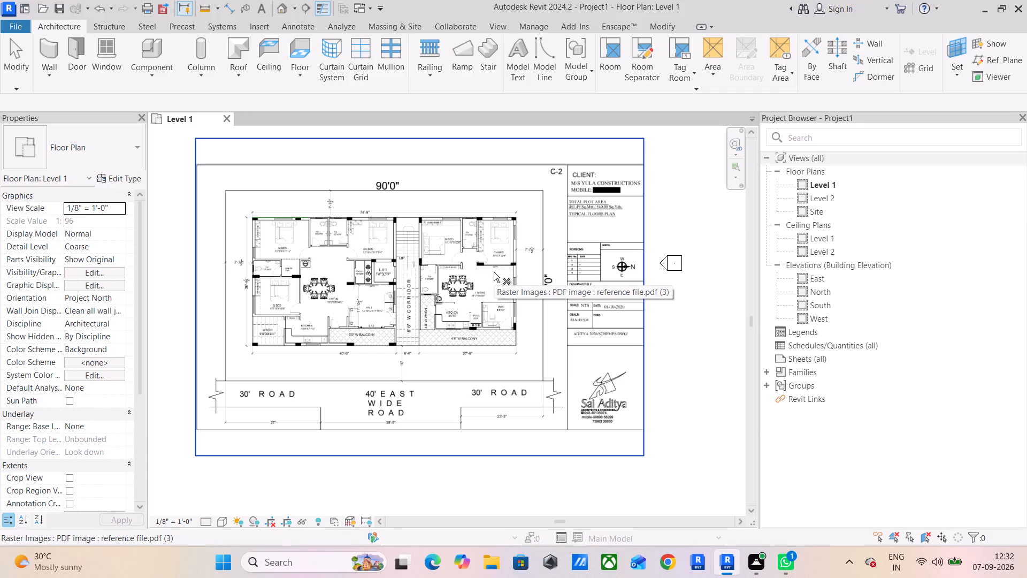
key(Delete)
key(Delete)
key(Delete)
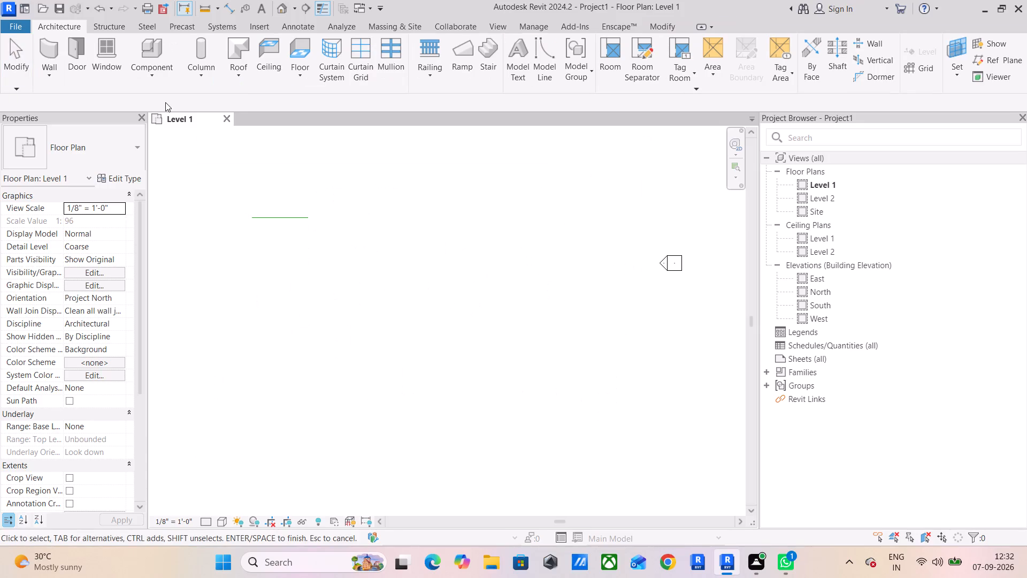
Delete the leftover horizontal model line from Level 1.
click(370, 184)
drag(352, 204, 346, 206)
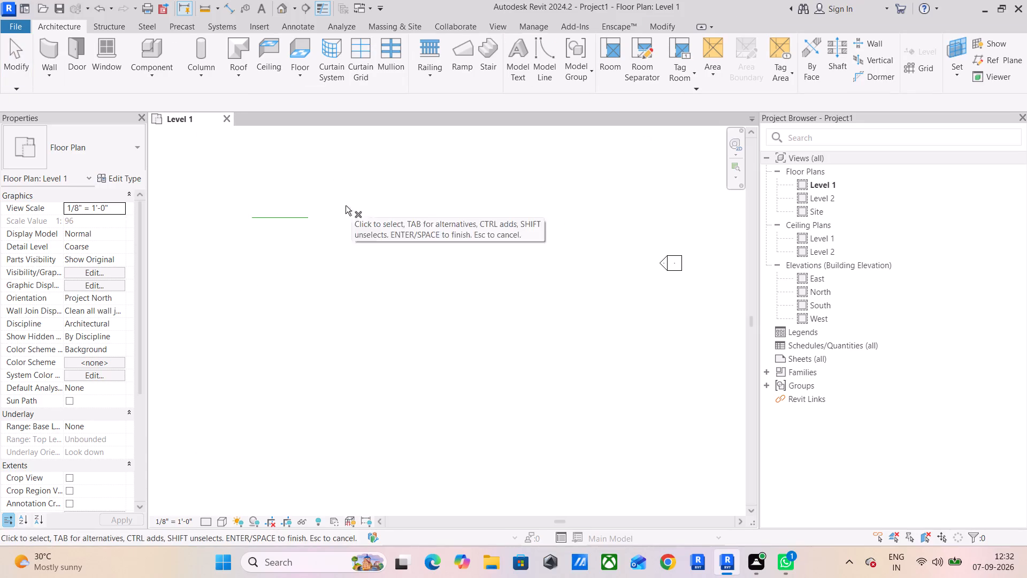
drag(346, 206, 200, 277)
key(Delete)
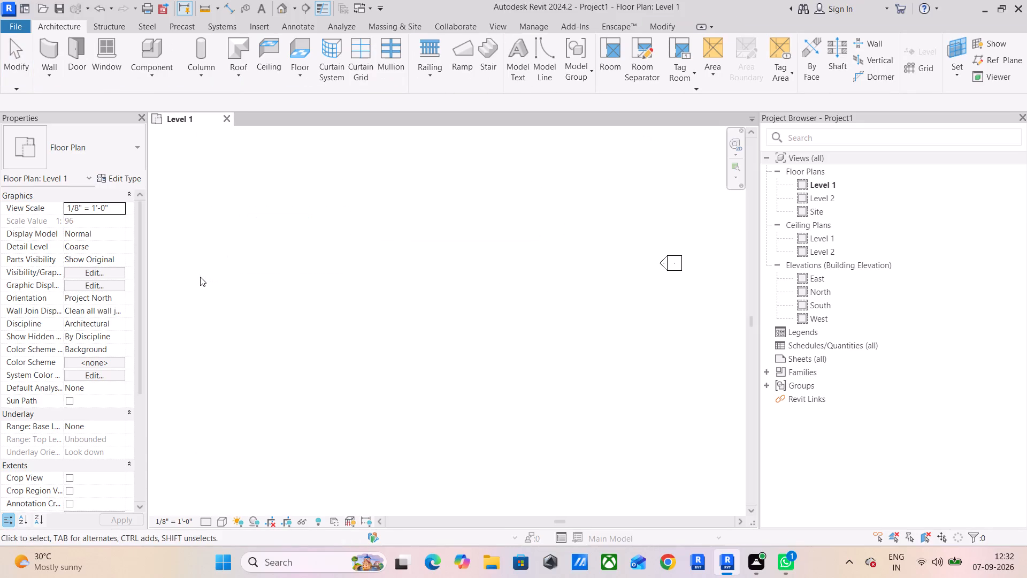
key(Escape)
key(Escape)
key(Escape)
key(Escape)
key(Escape)
key(Escape)
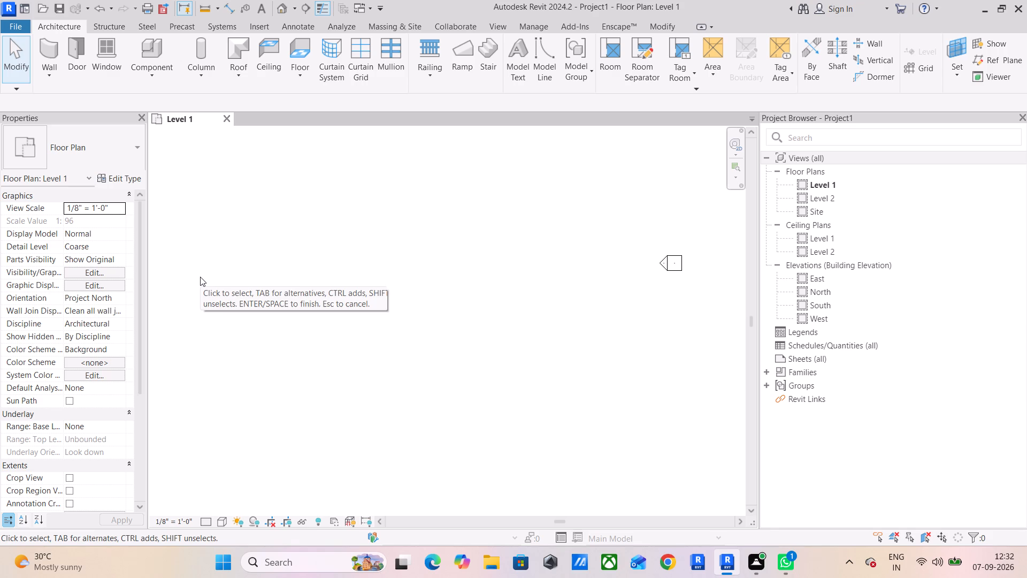
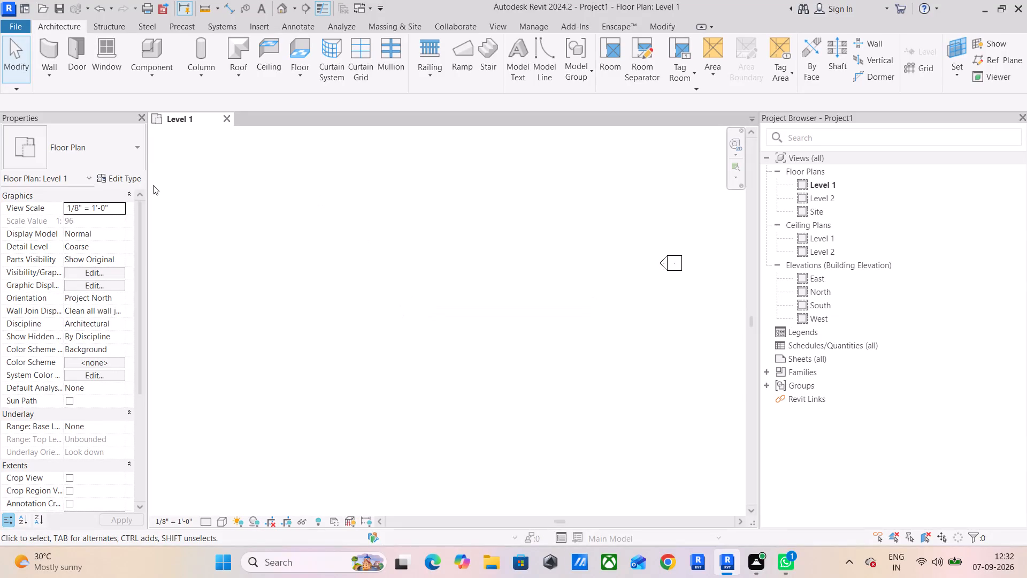
Duplicate the 9" basic wall type under the name 4.5".
click(43, 50)
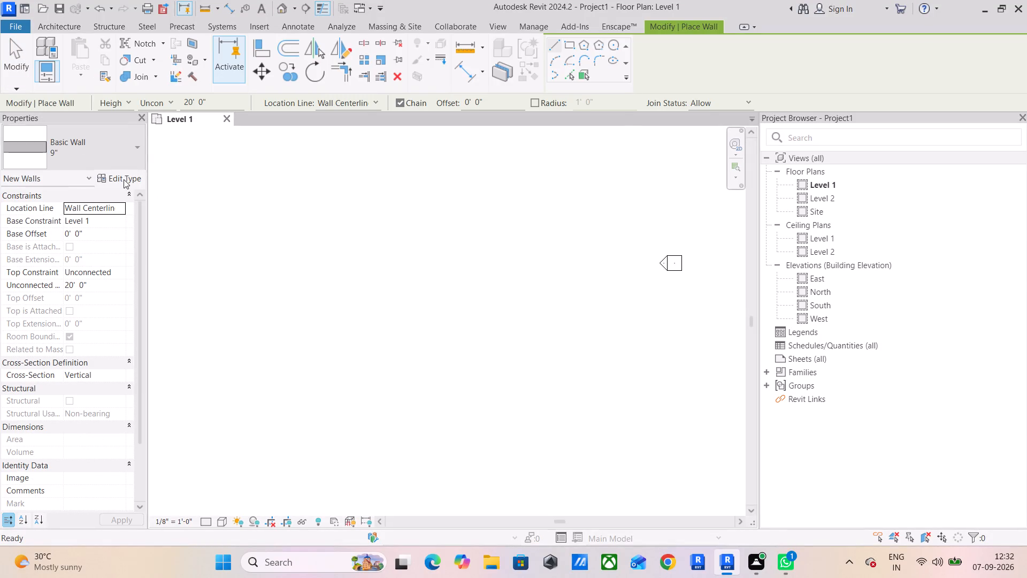
click(124, 179)
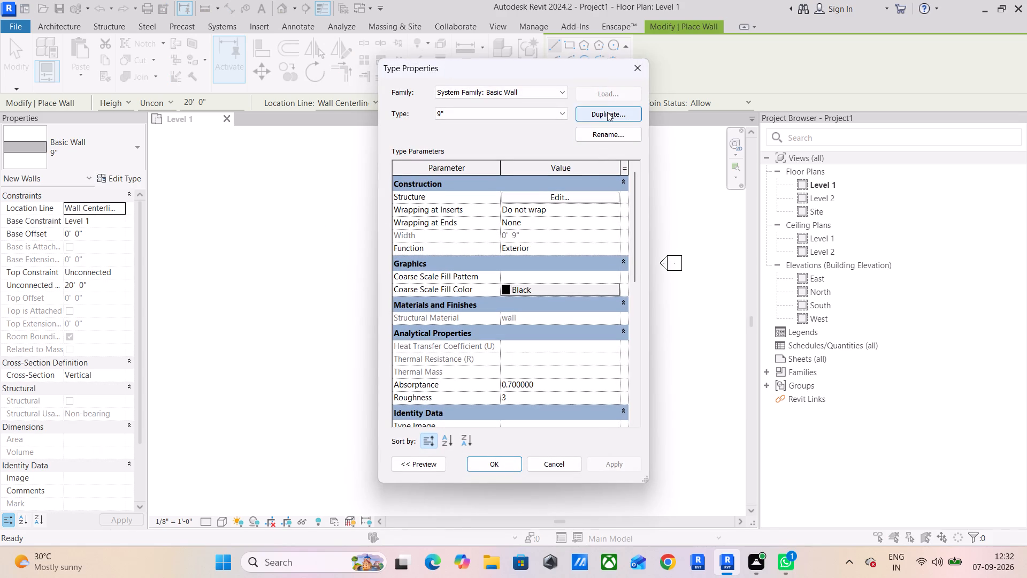
click(607, 112)
text(4.5)
key(shift+quotedbl)
key(Return)
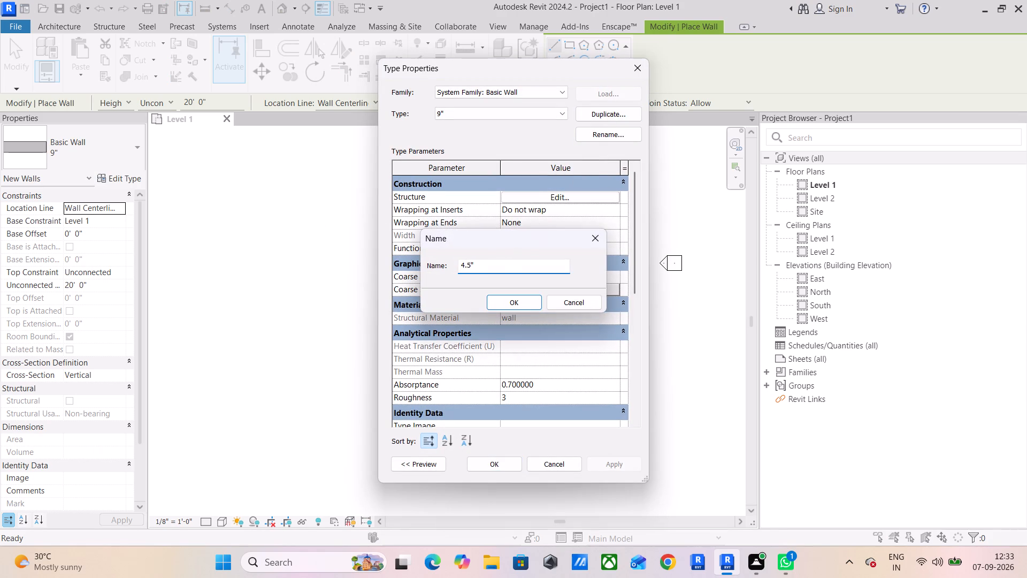
Set the structure layer thickness of the 4.5" wall type to 4.5" and apply the type changes.
click(549, 188)
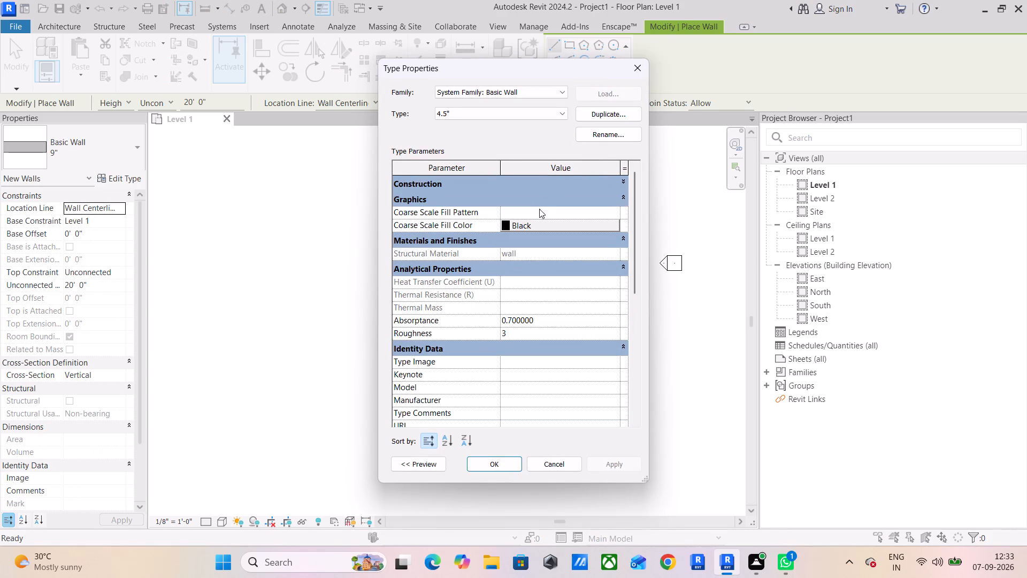
click(594, 179)
click(576, 198)
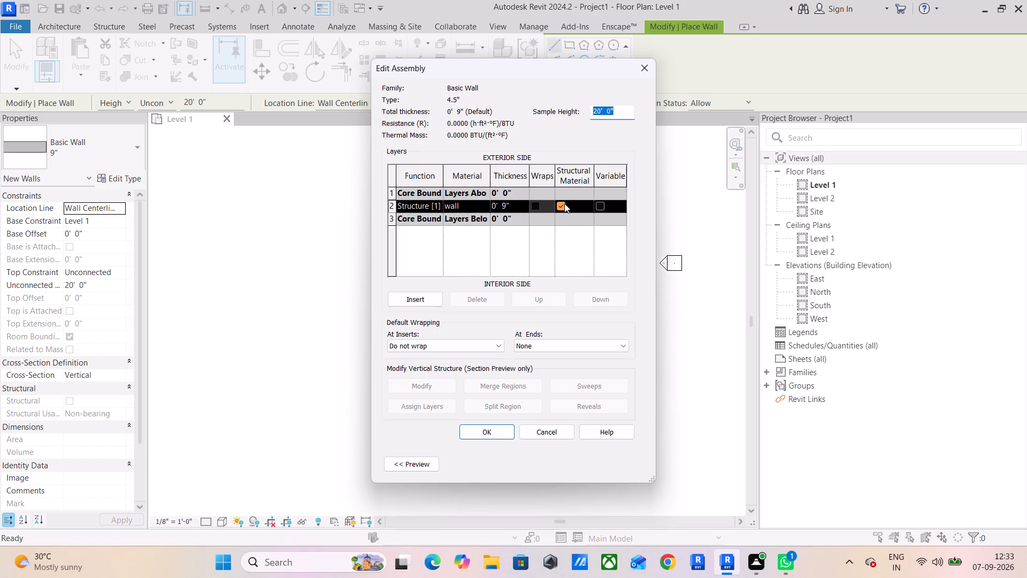
click(524, 202)
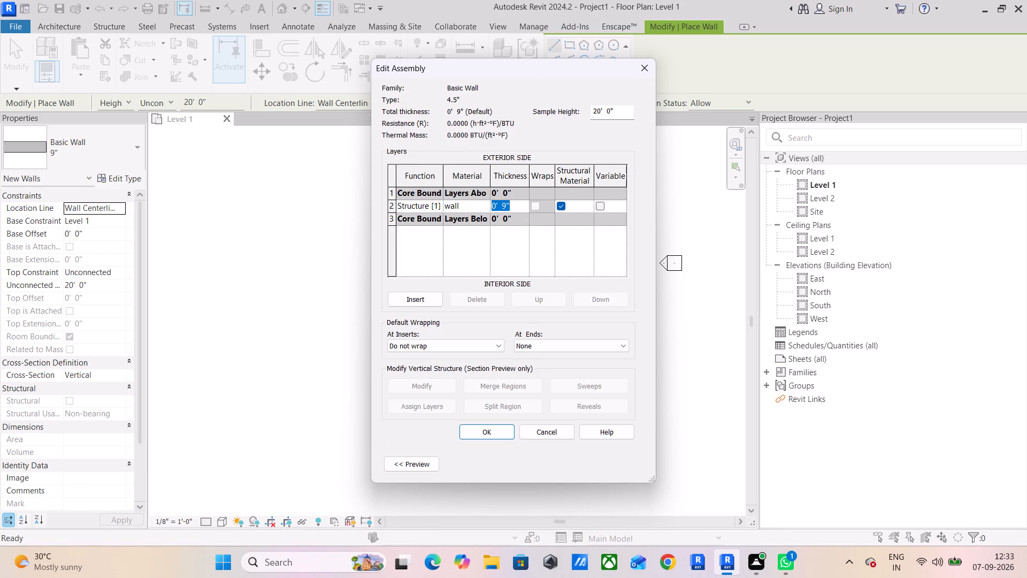
text(4.5)
key(shift+quotedbl)
key(Return)
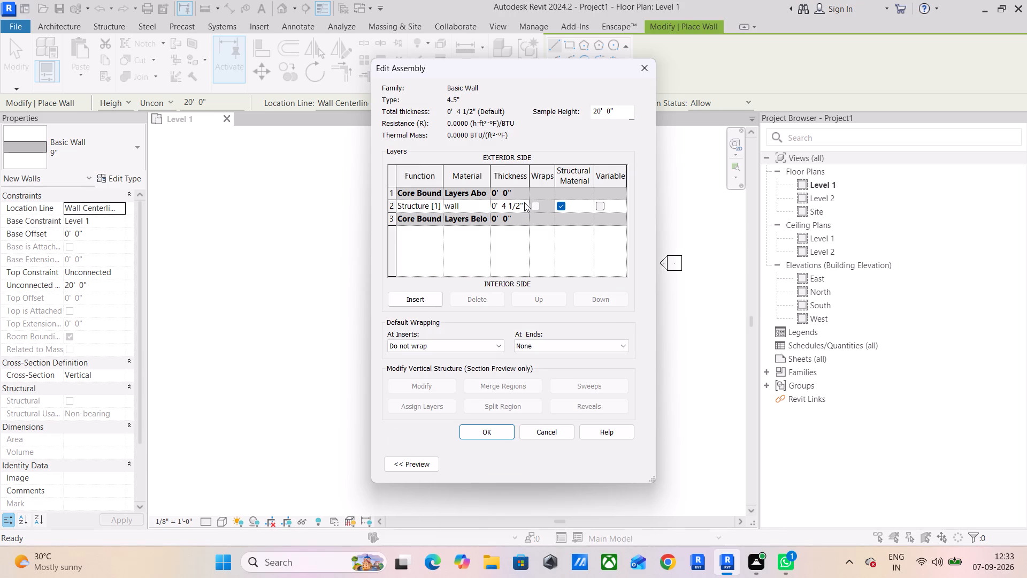
click(490, 432)
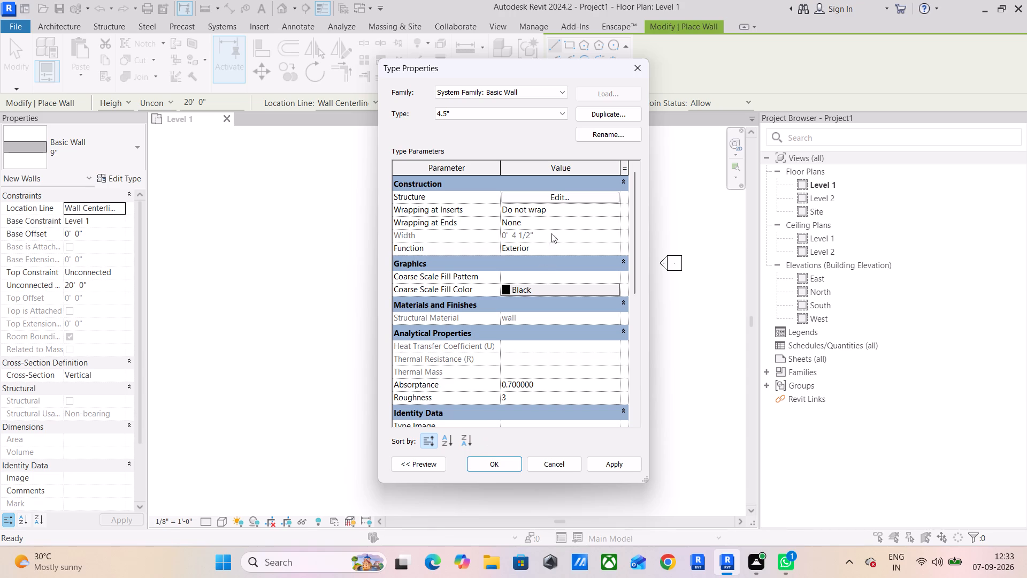
click(557, 198)
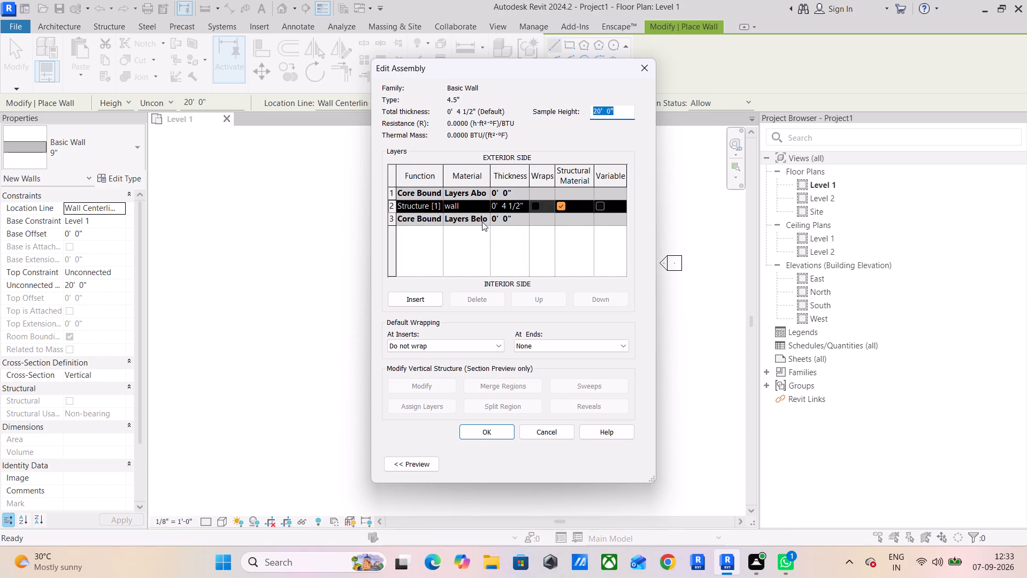
click(471, 434)
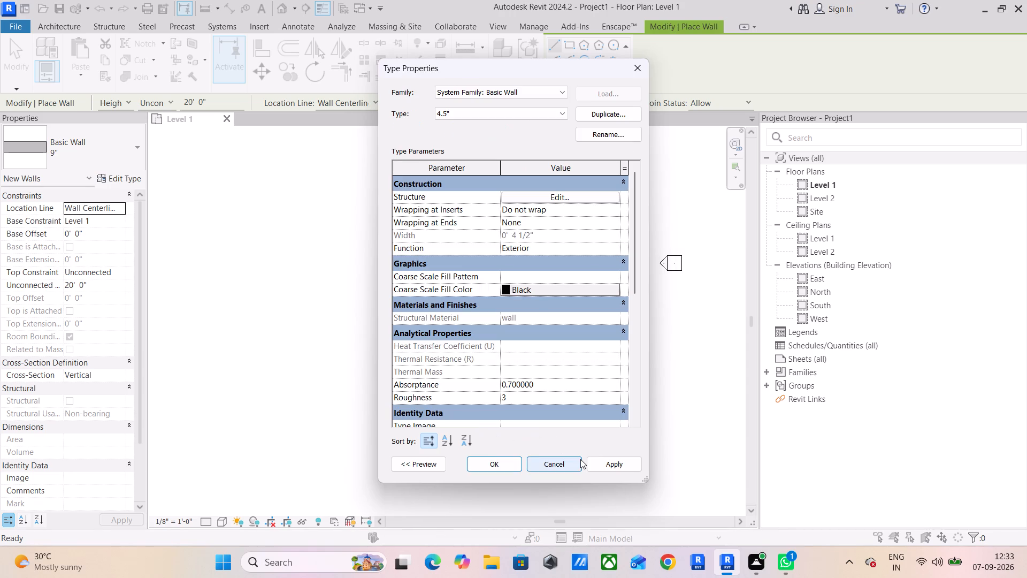
click(597, 460)
click(494, 465)
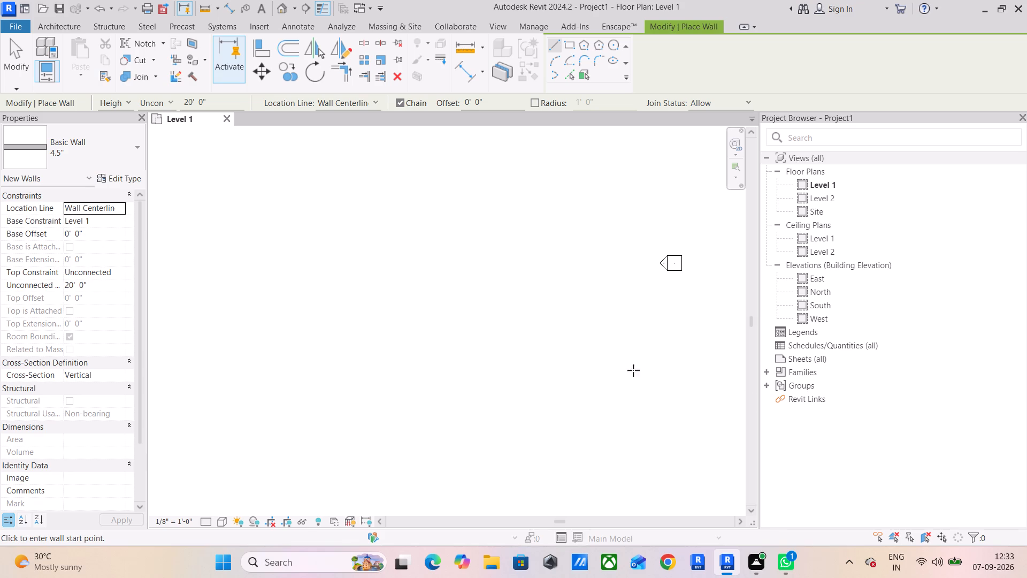
In the North elevation, add a new level 6" above Level 2 by picking Level 2 with a 6" offset.
double_click(833, 293)
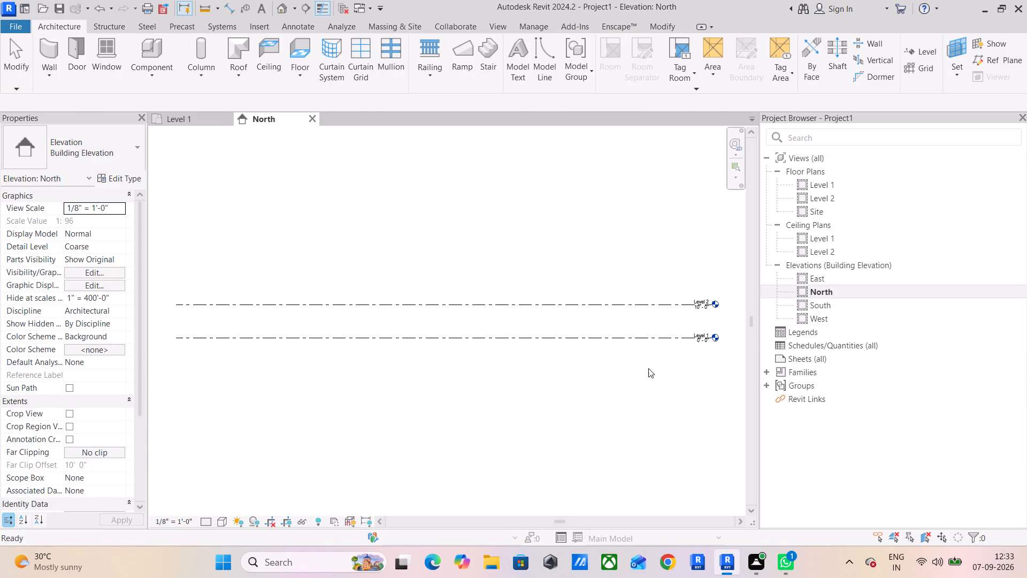
scroll(662, 319, up, 2)
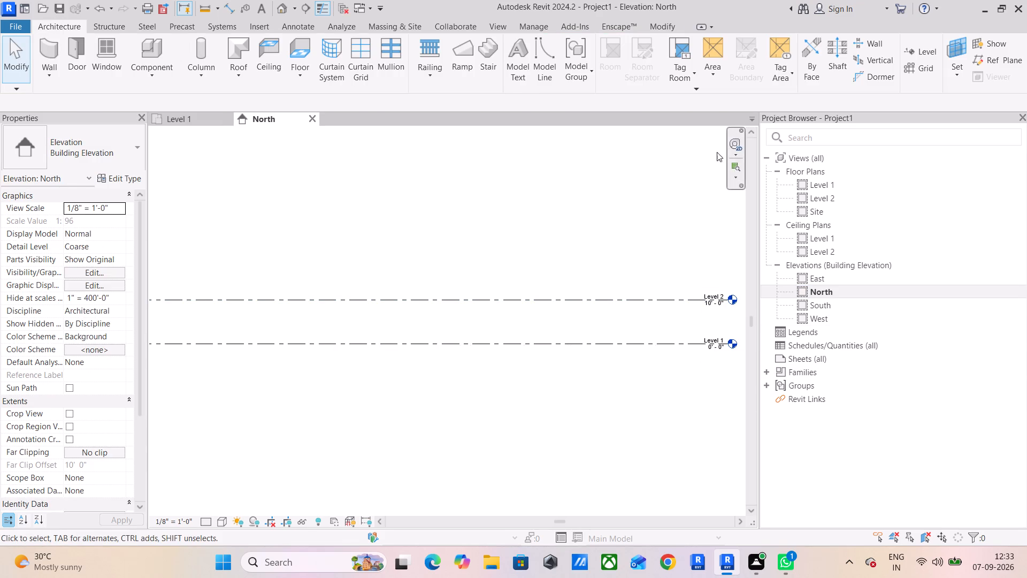
click(918, 54)
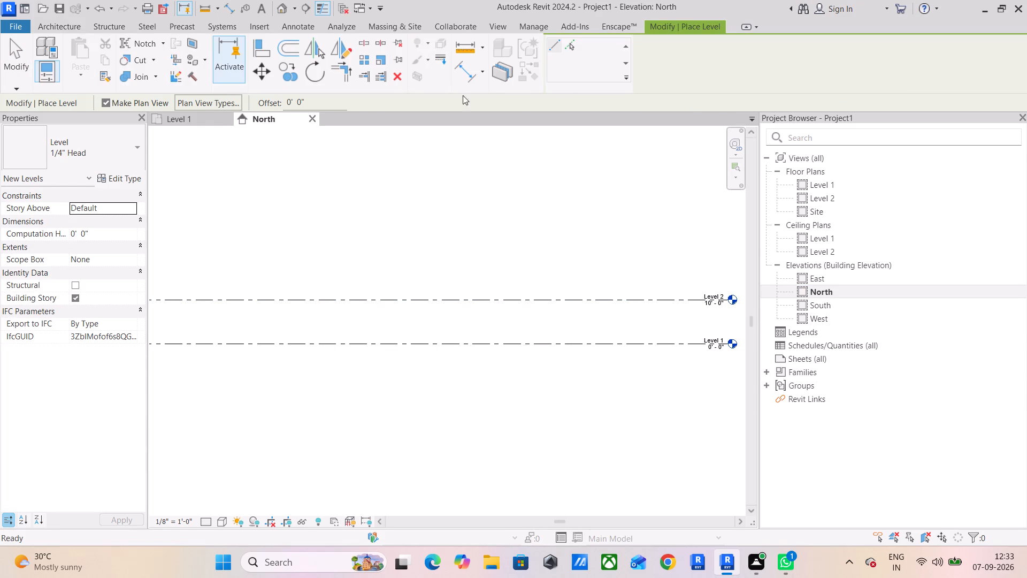
click(569, 45)
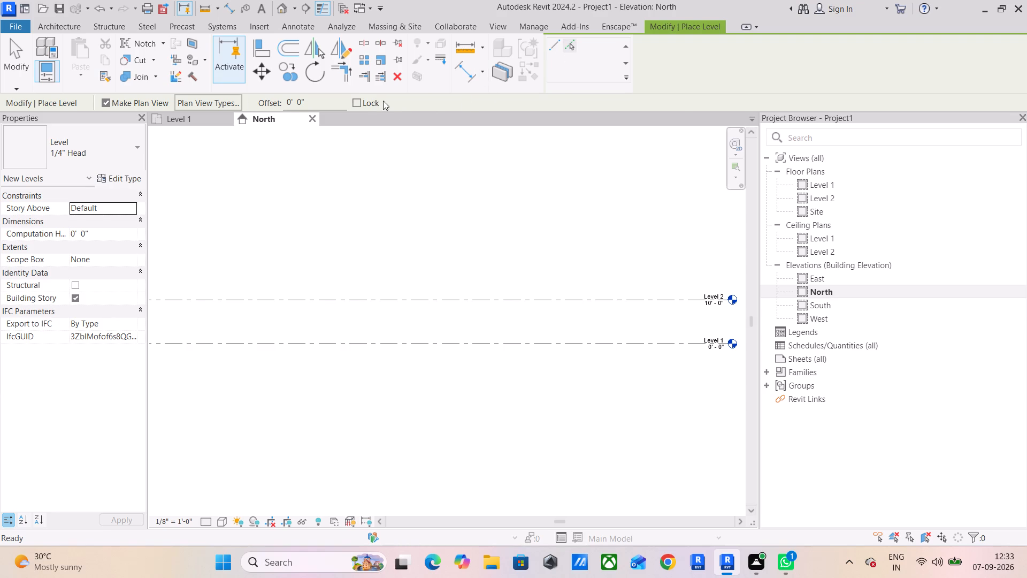
click(325, 101)
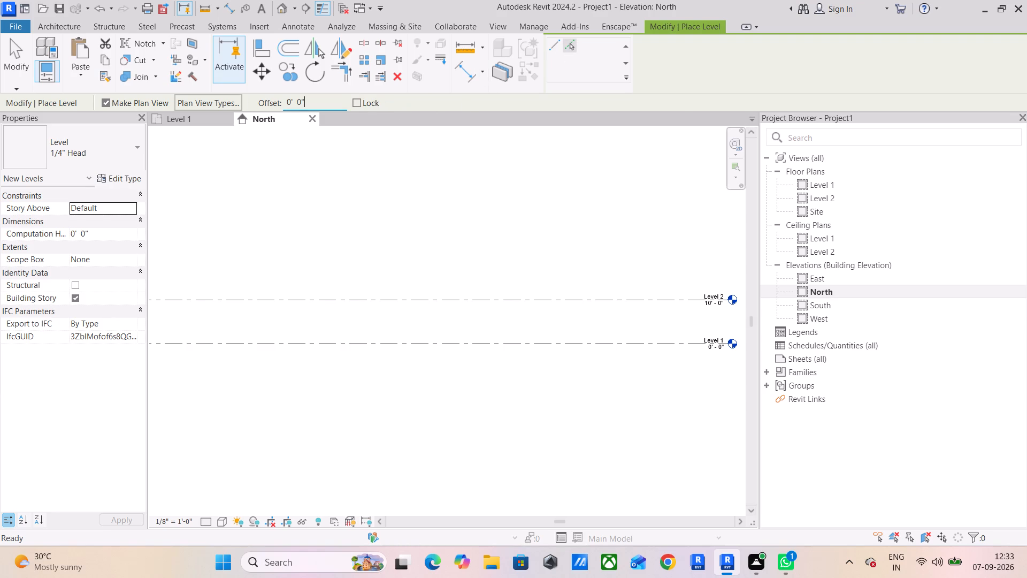
key(BackSpace)
key(BackSpace)
key(BackSpace)
key(BackSpace)
key(BackSpace)
key(BackSpace)
text(6")
key(Return)
click(342, 299)
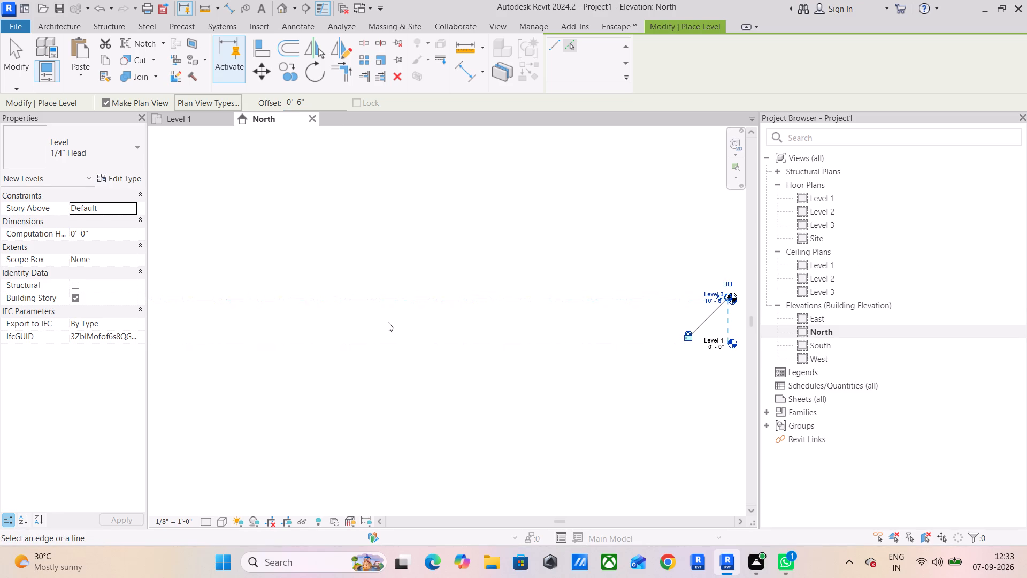
In the Level 1 floor plan, draw a 9" basic wall running vertically upward with a length of 36'4.5".
click(167, 126)
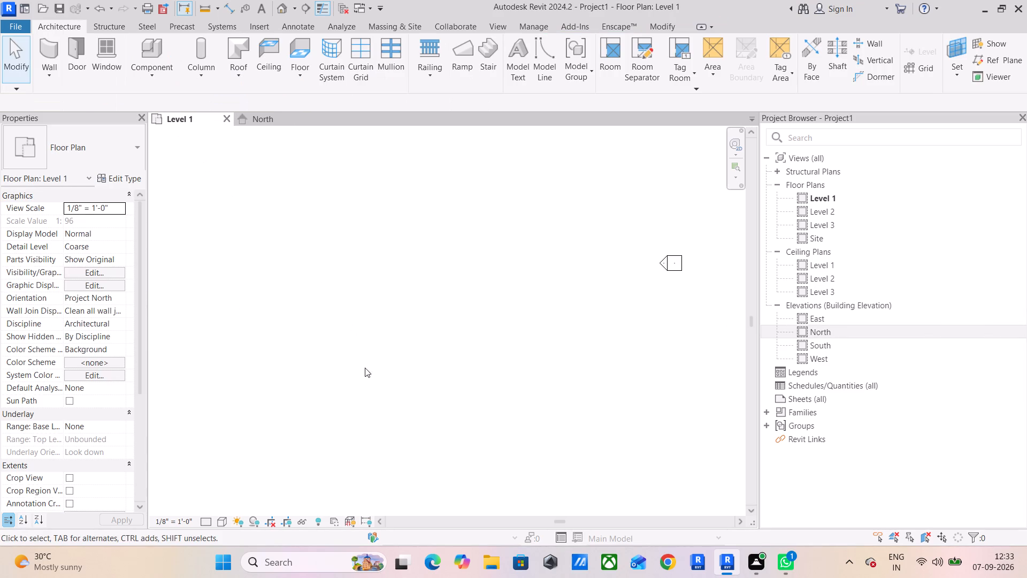
scroll(419, 275, down, 4)
middle_drag(371, 267, 463, 298)
scroll(424, 284, up, 1)
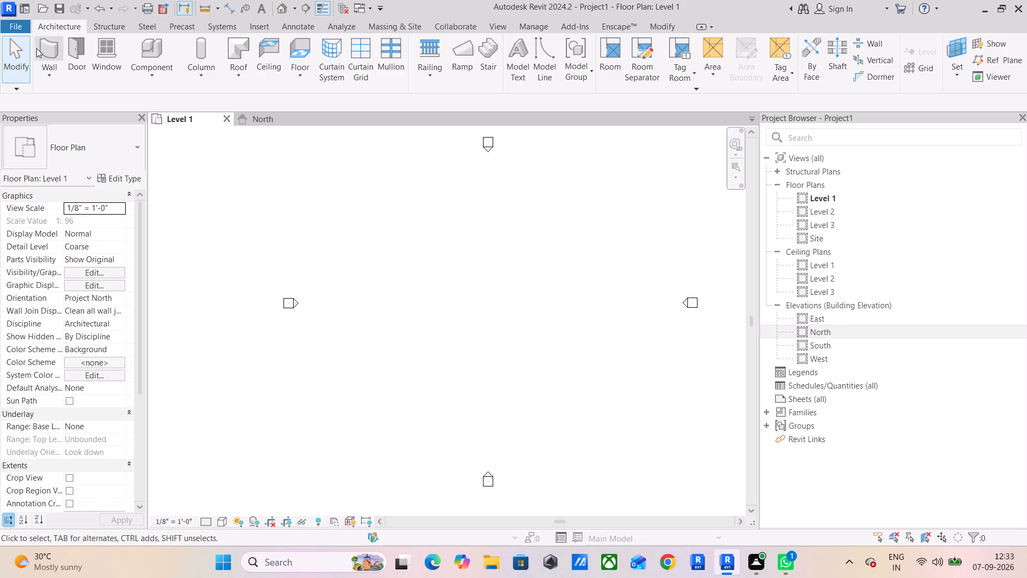
click(42, 48)
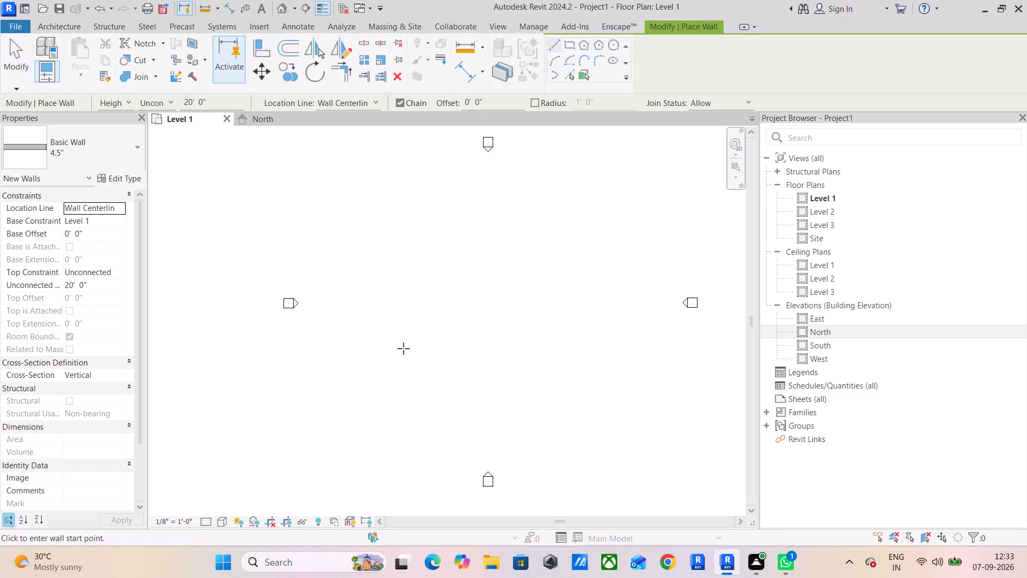
click(114, 151)
click(76, 244)
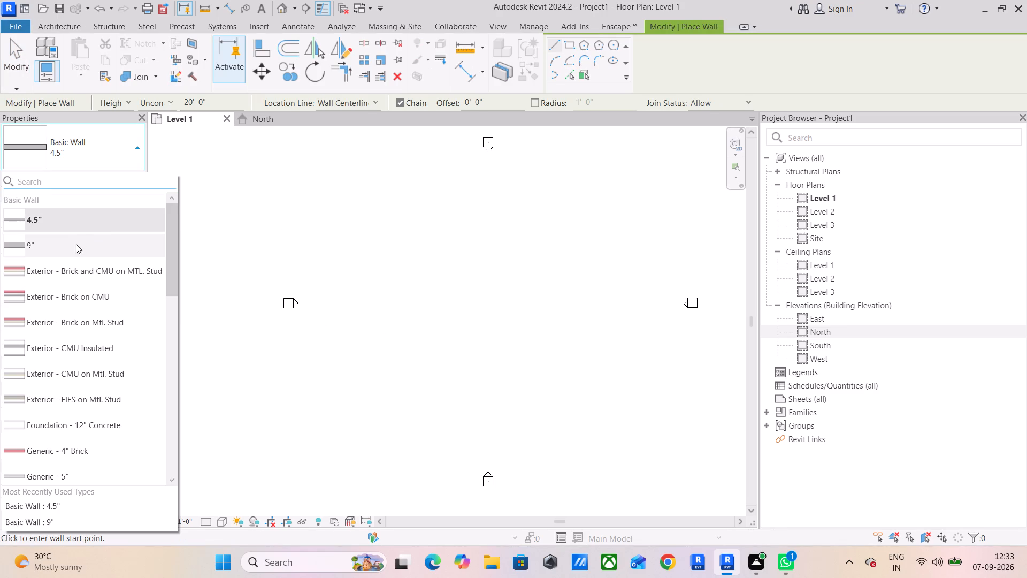
click(403, 361)
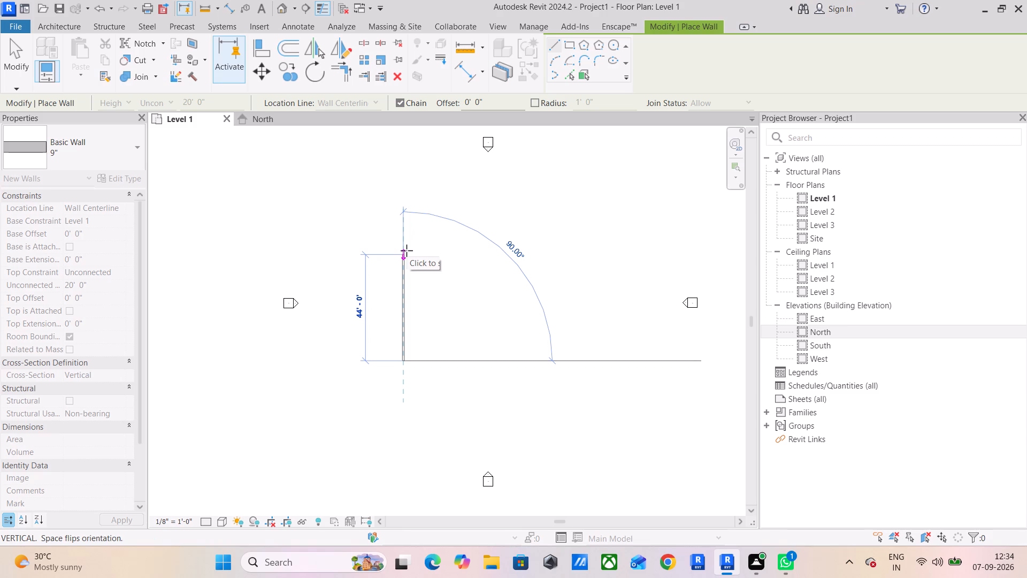
text(36)
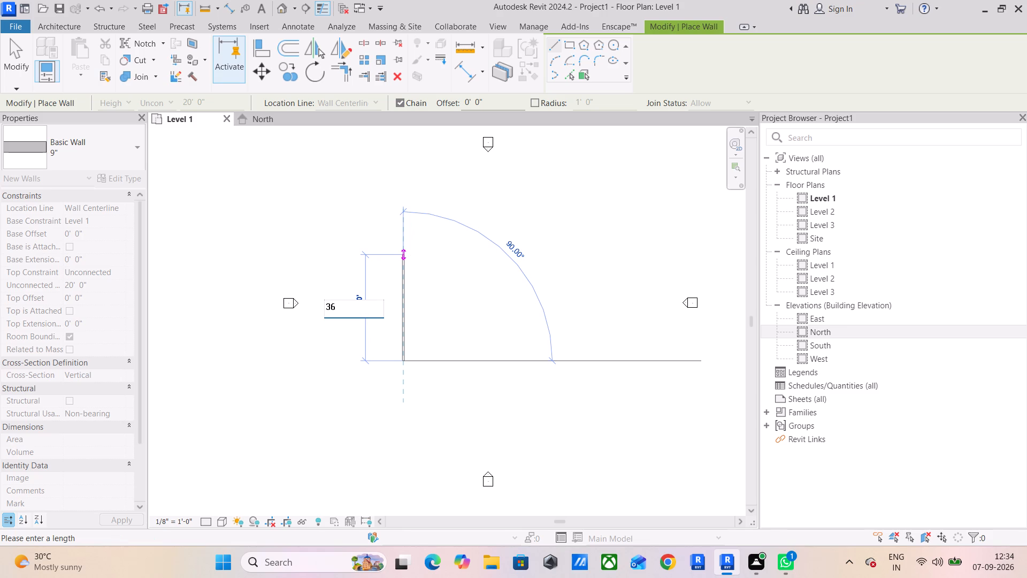
text('4)
text(.5")
key(Return)
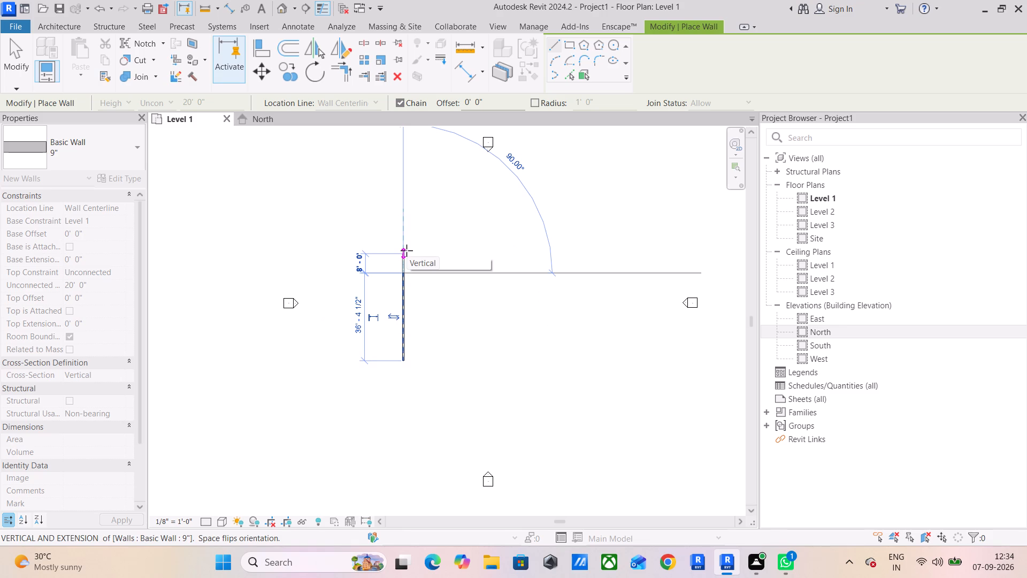
Continue the wall chain horizontally to the right from the first wall's upper end for 74'9".
scroll(407, 250, down, 4)
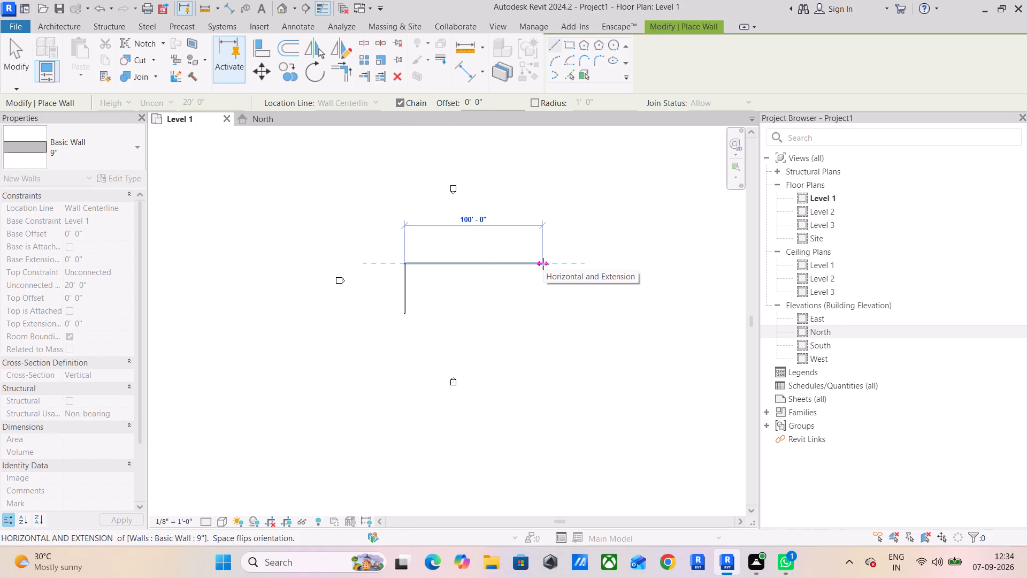
text(74)
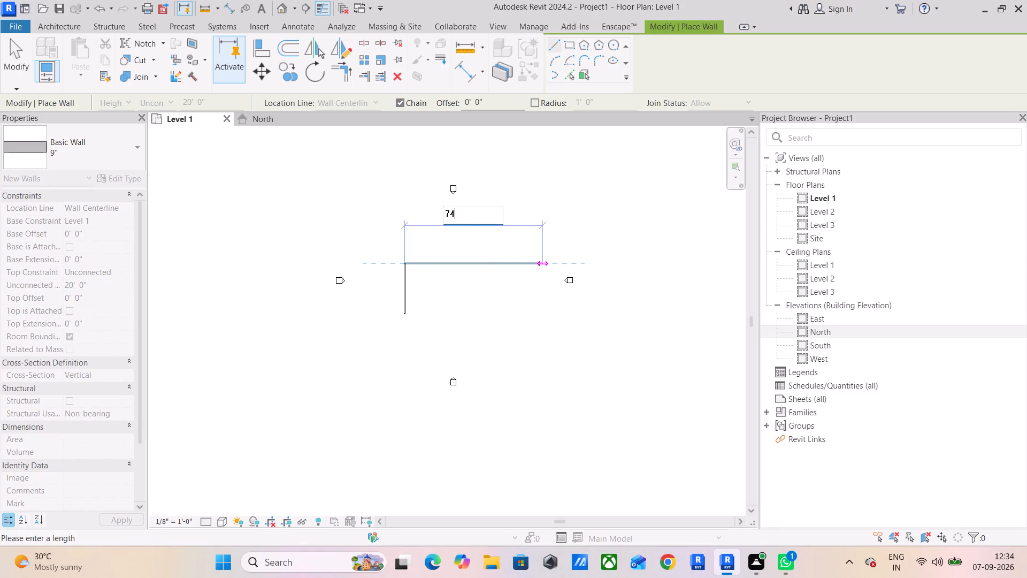
text('9")
key(Return)
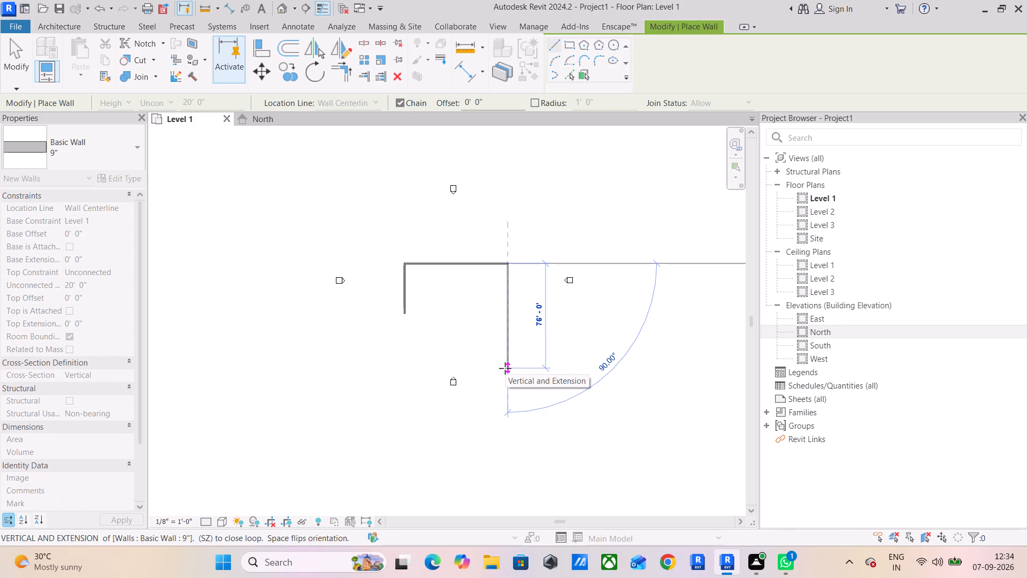
Continue the wall chain vertically downward from the horizontal wall's right end for 36'4.5".
text(36)
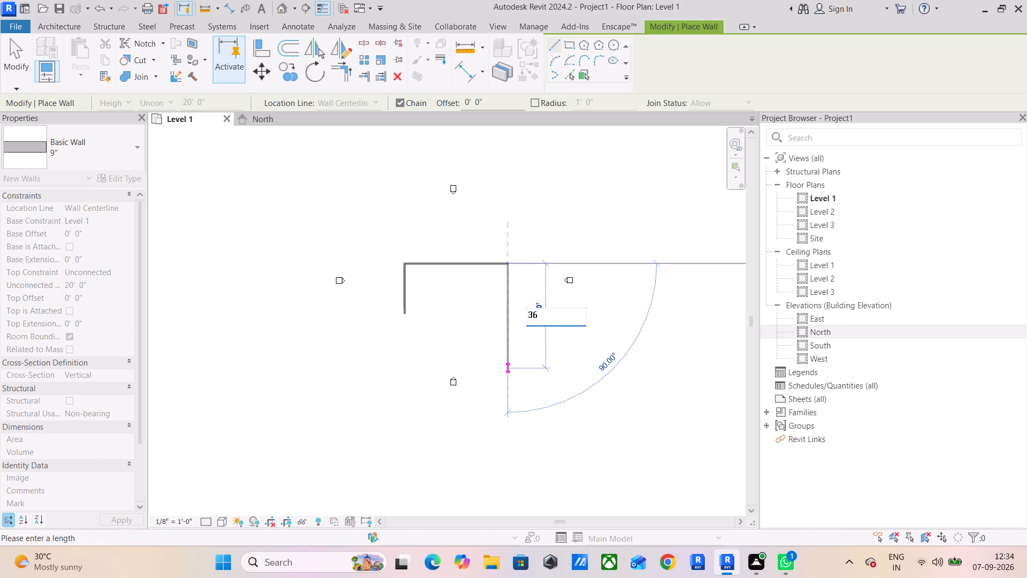
text('4.5")
key(Return)
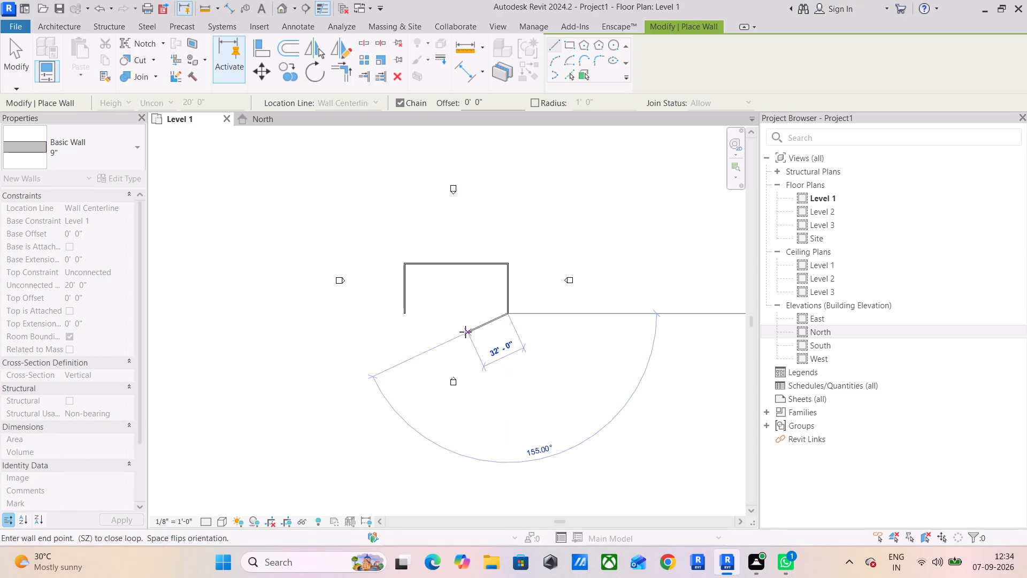
Close the outer wall rectangle with a horizontal 9" wall back to the first wall's lower end, and finish the chain.
click(405, 314)
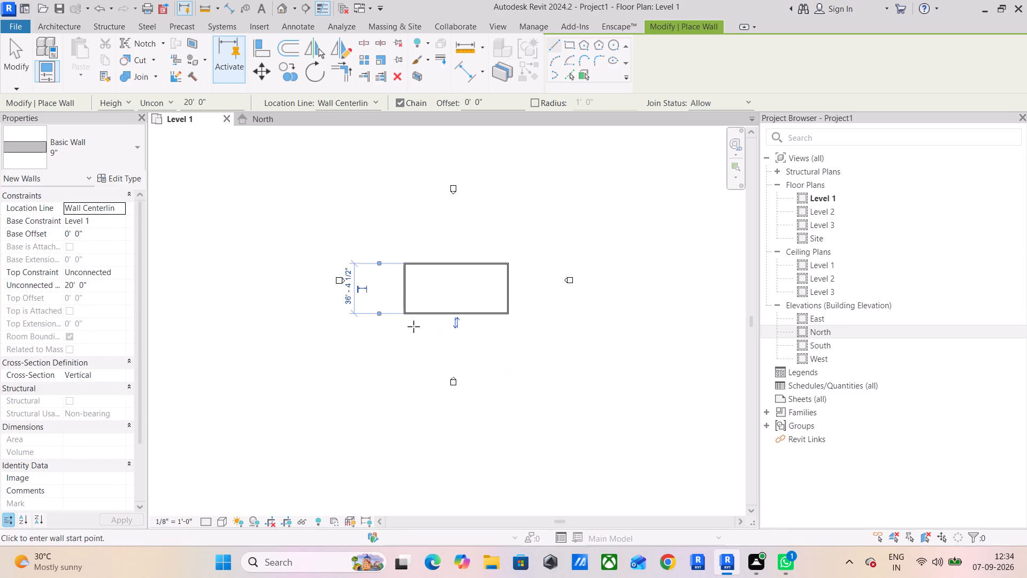
key(Escape)
Set the location line for new 9" walls to Finish Face: Exterior.
scroll(424, 281, up, 5)
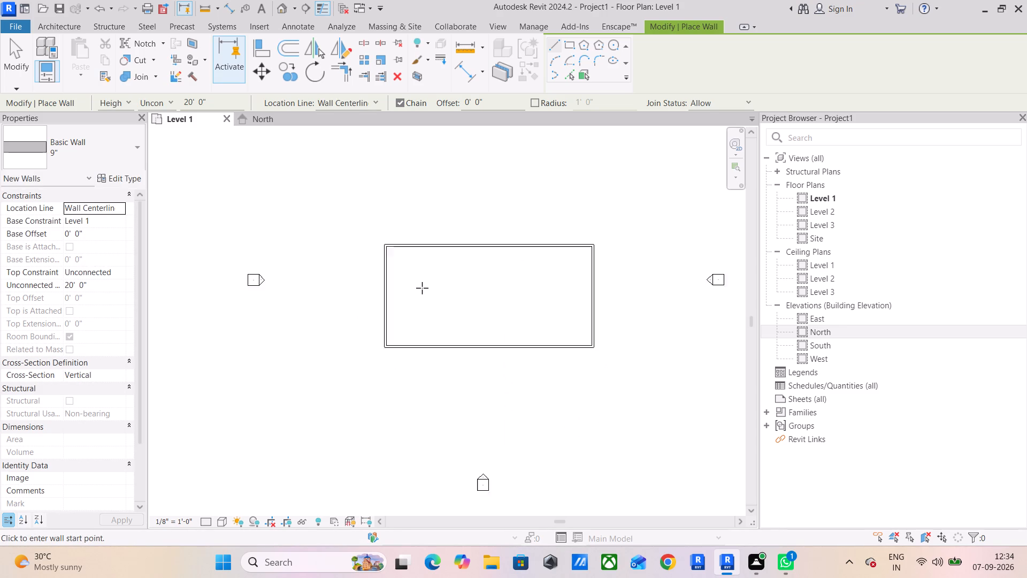
scroll(422, 288, up, 10)
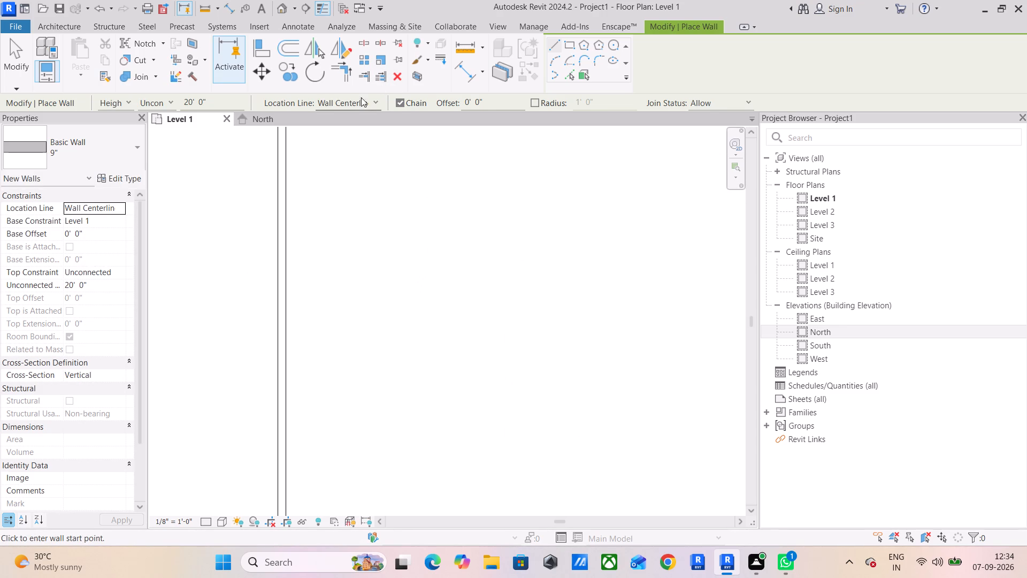
click(355, 103)
click(342, 141)
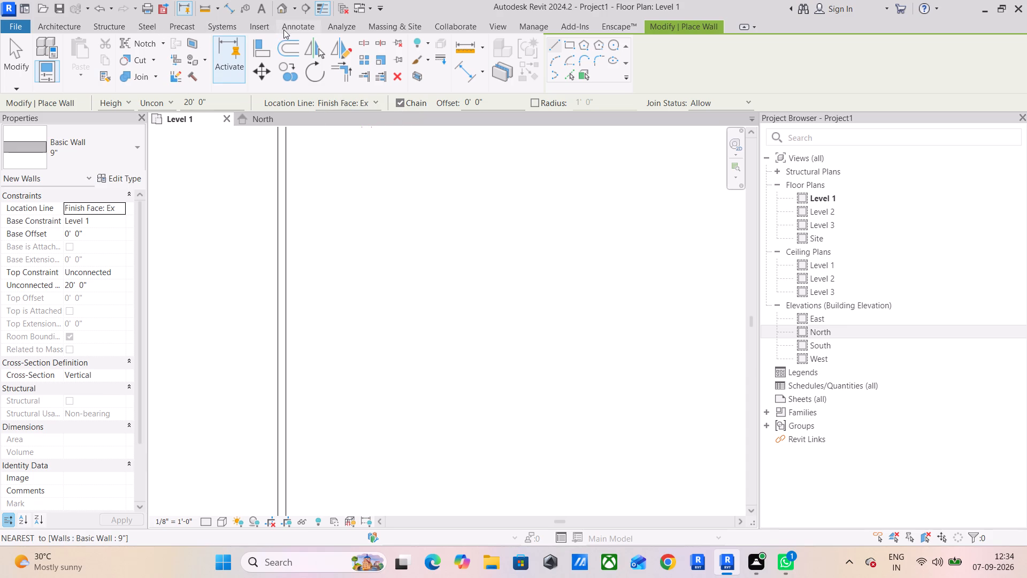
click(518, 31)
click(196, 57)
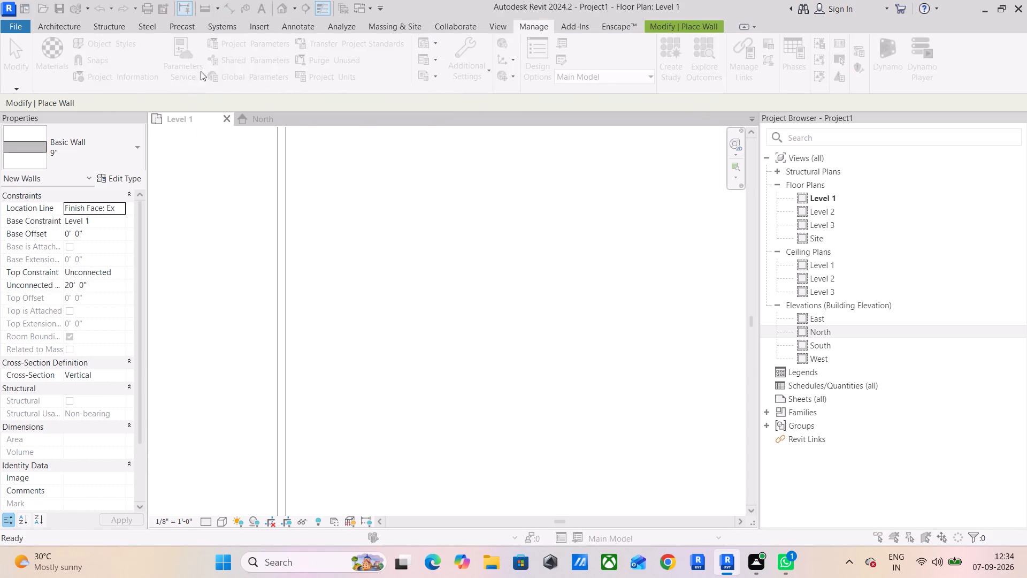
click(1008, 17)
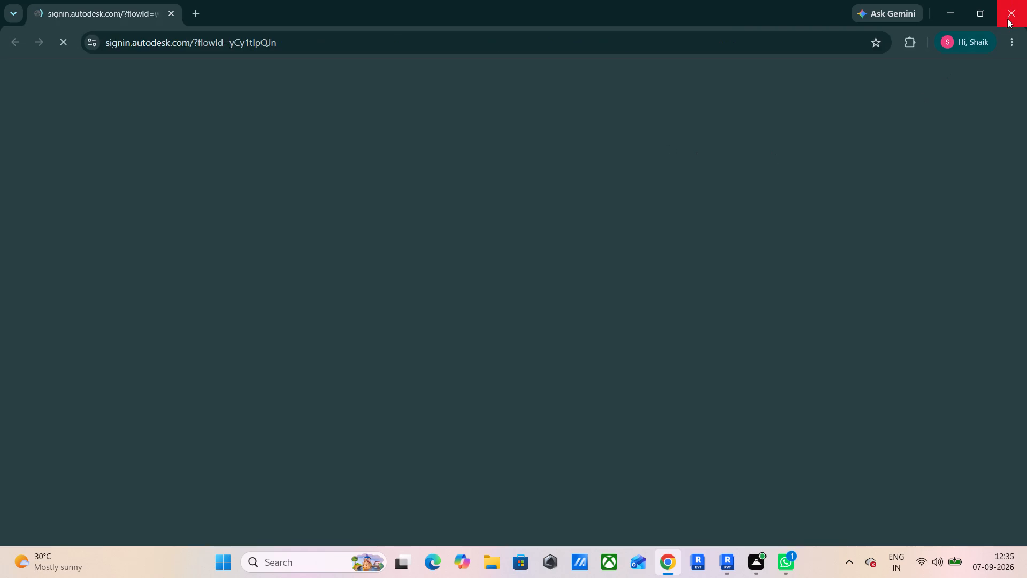
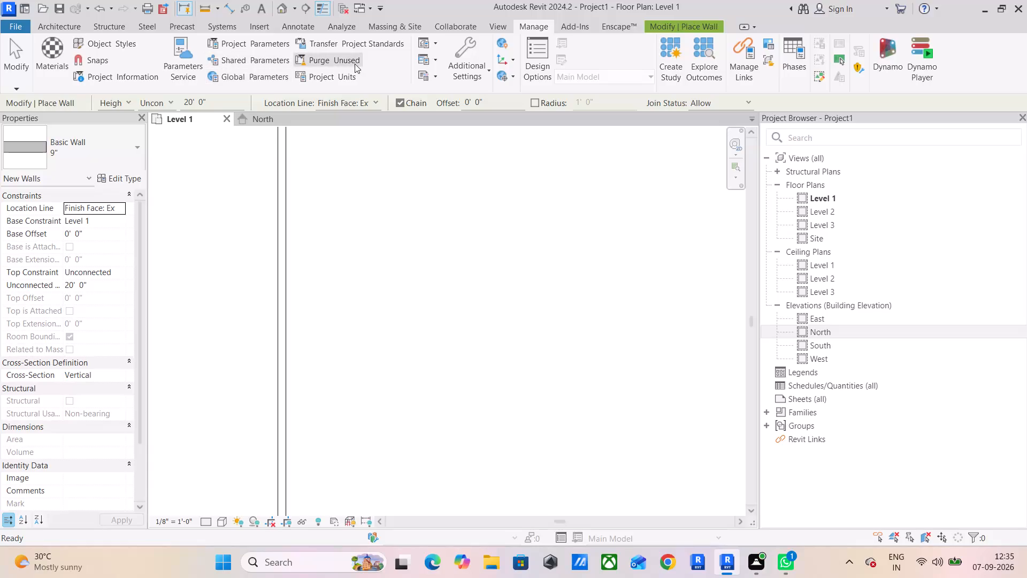
Set temporary dimensions for walls to measure from Faces, leaving doors and windows on Centerlines.
click(451, 54)
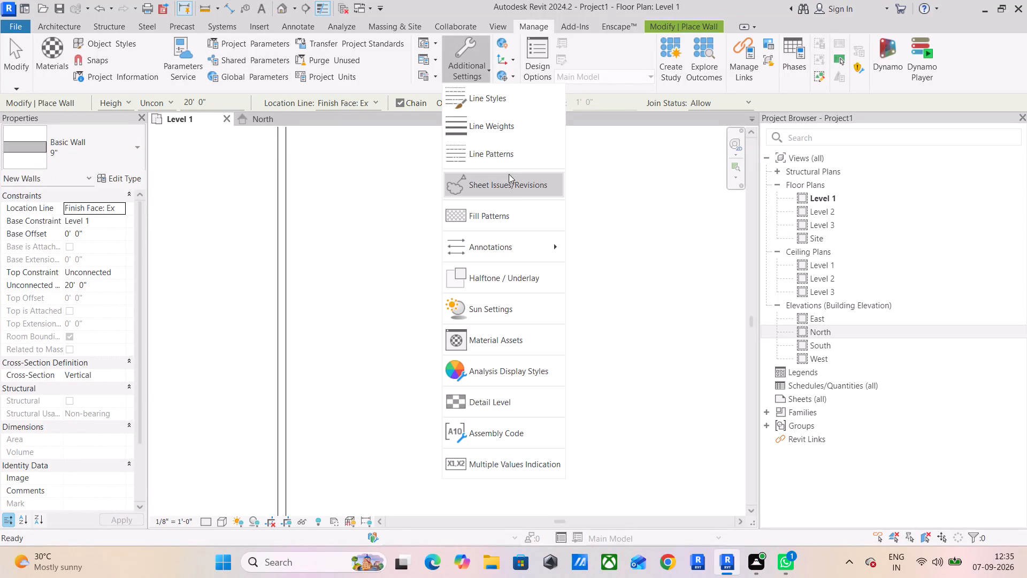
click(500, 244)
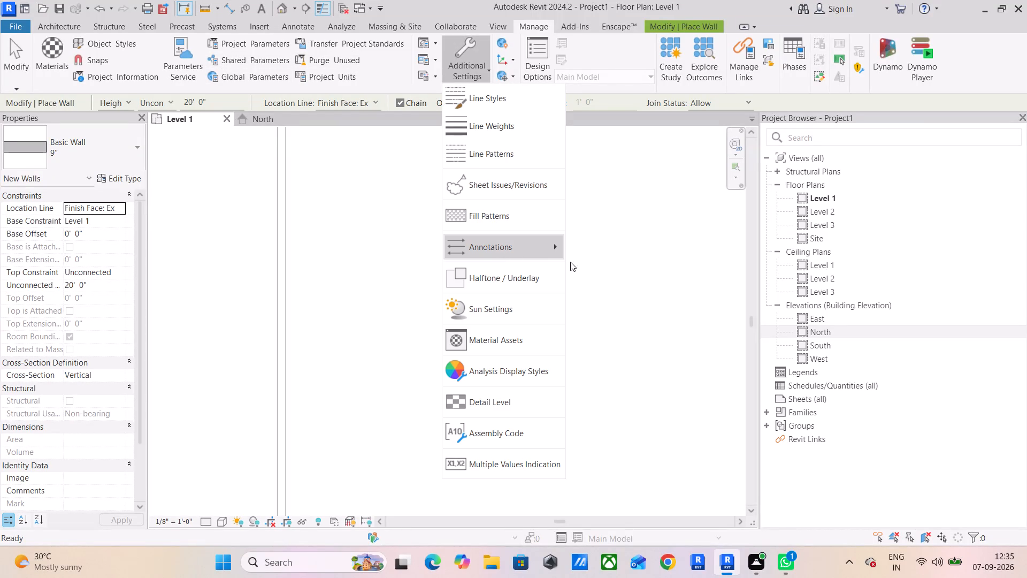
click(550, 252)
click(541, 242)
click(595, 268)
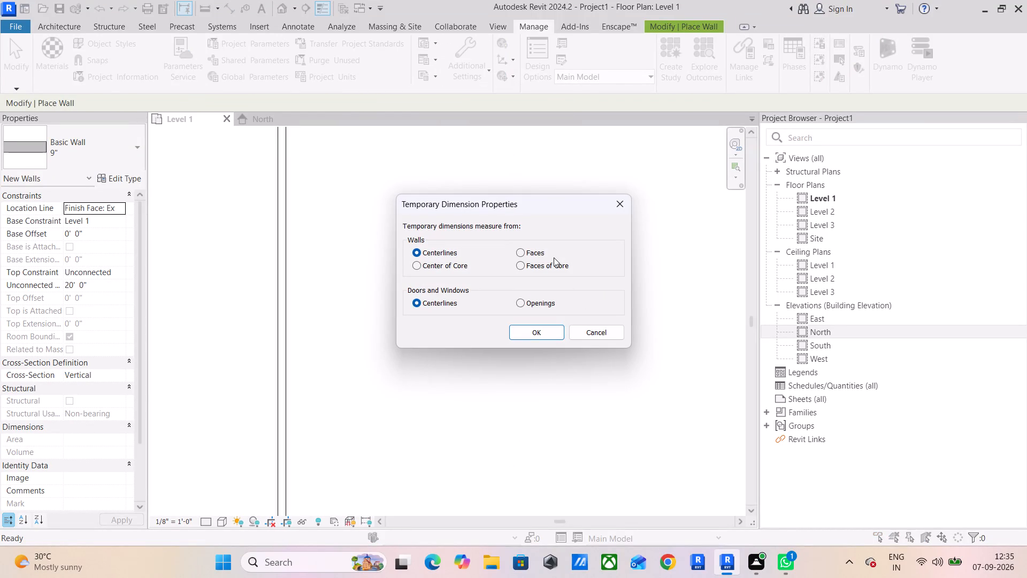
click(537, 258)
click(526, 251)
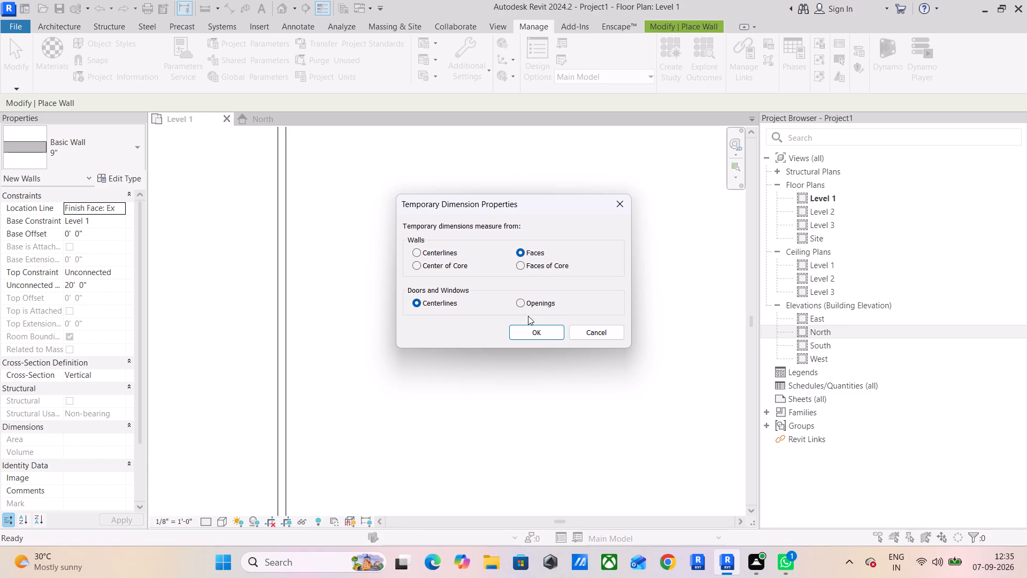
click(527, 328)
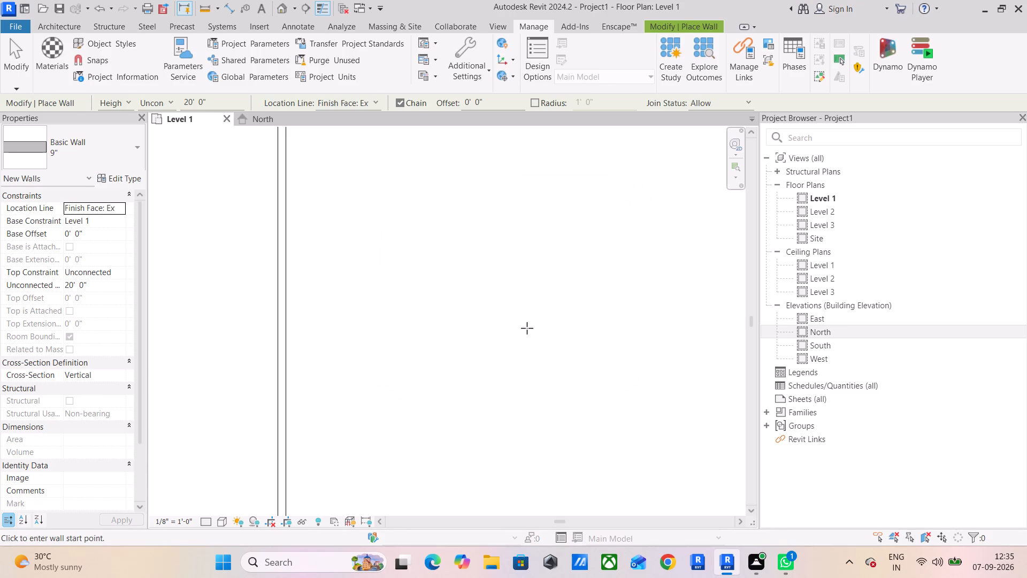
Draw a vertical 4.5" wall 11'1.5" down from the upper outer wall's inner face, 15'3" from the left outer wall's inner face.
scroll(411, 282, down, 5)
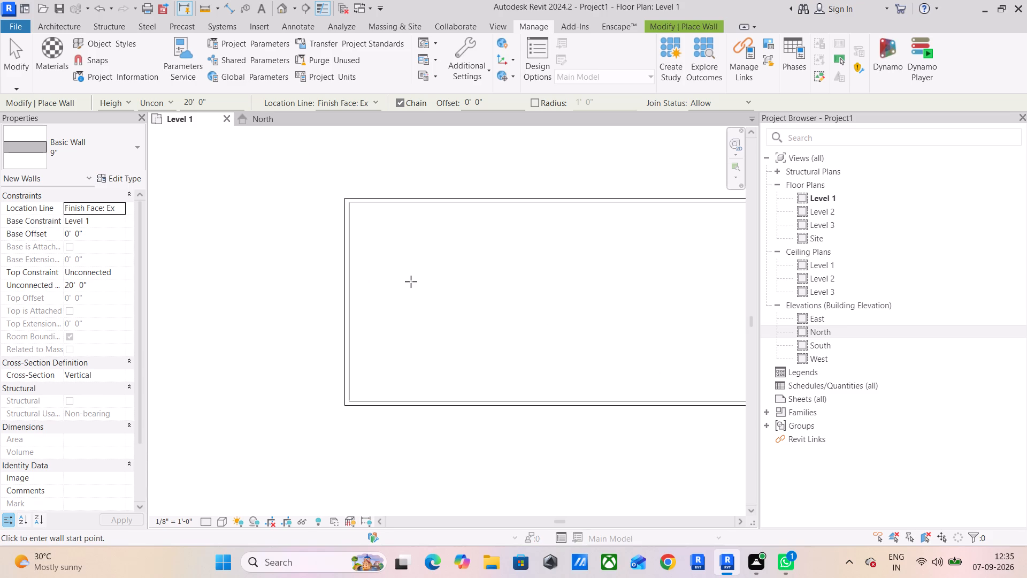
middle_drag(448, 249, 392, 269)
click(116, 161)
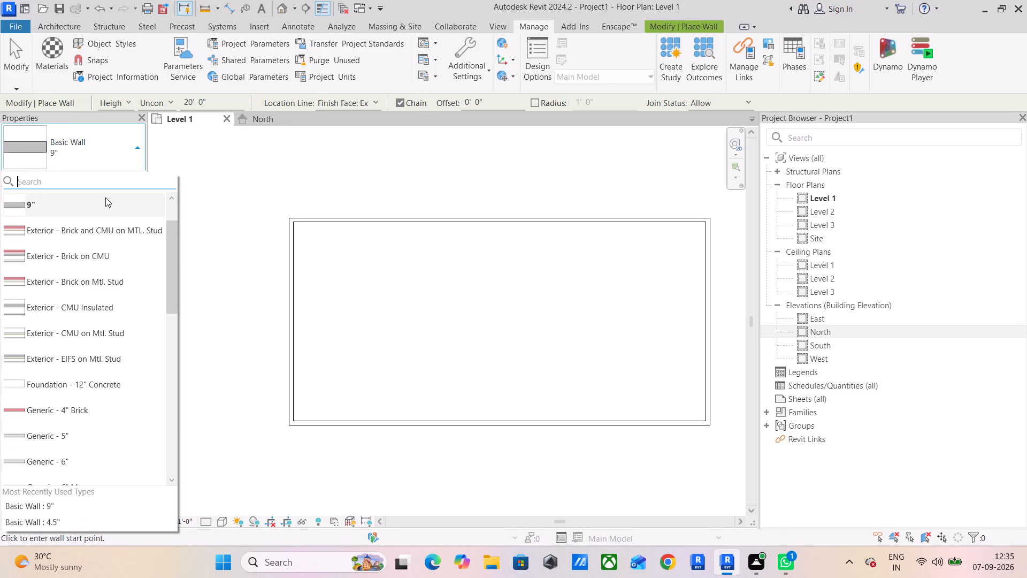
scroll(89, 226, up, 3)
click(89, 226)
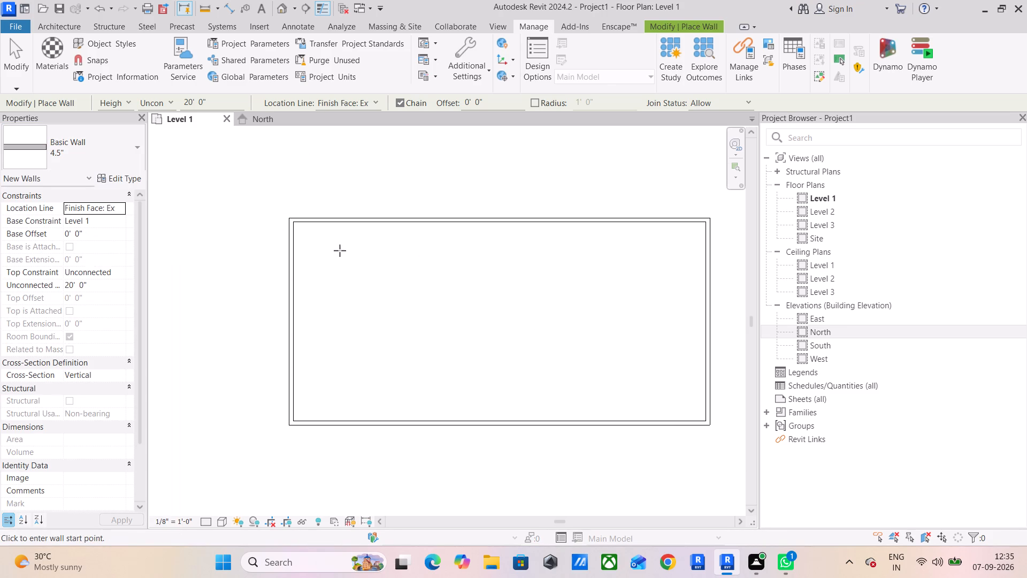
scroll(295, 223, up, 7)
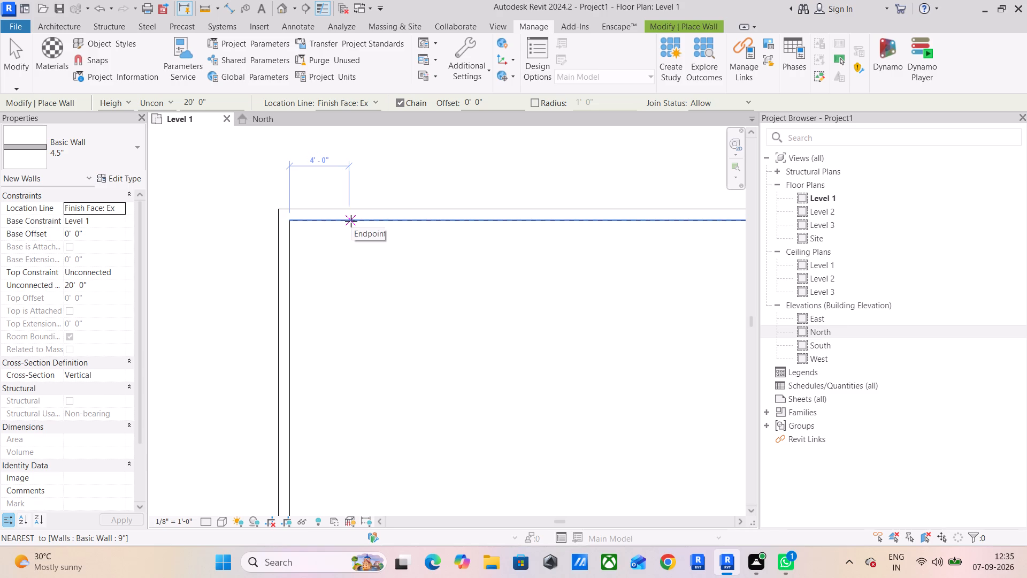
text(15'3")
key(Return)
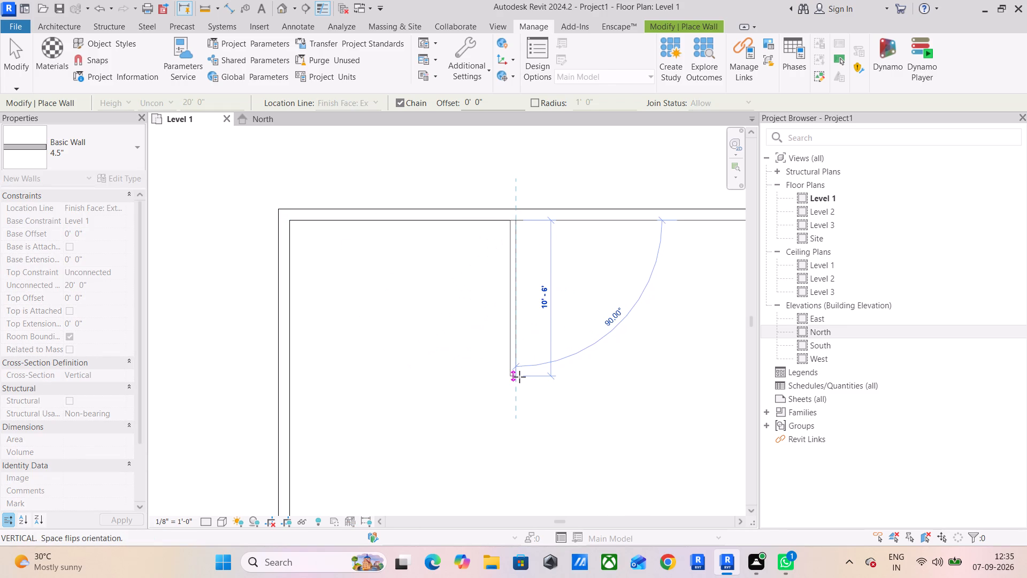
key(space)
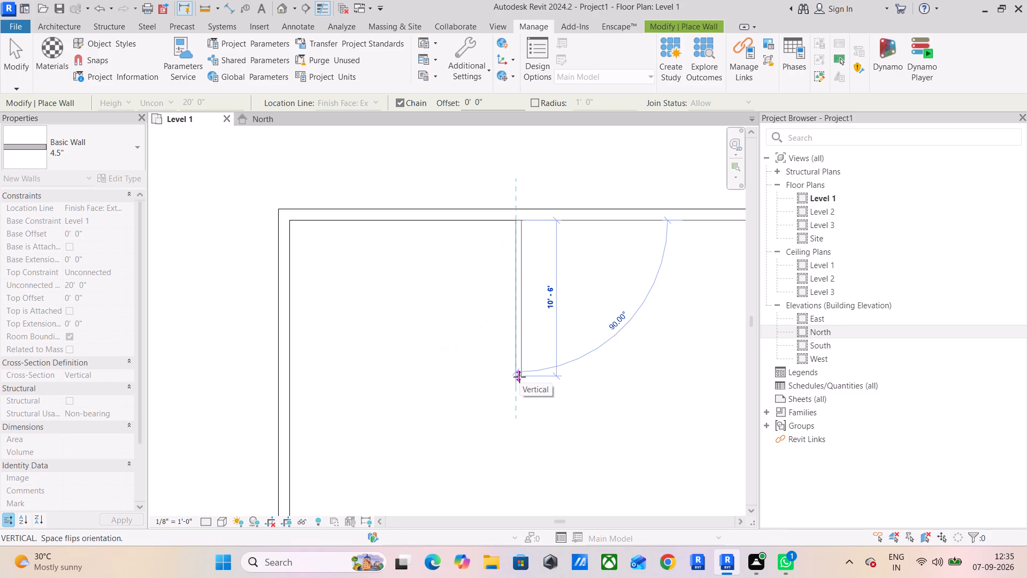
text(11')
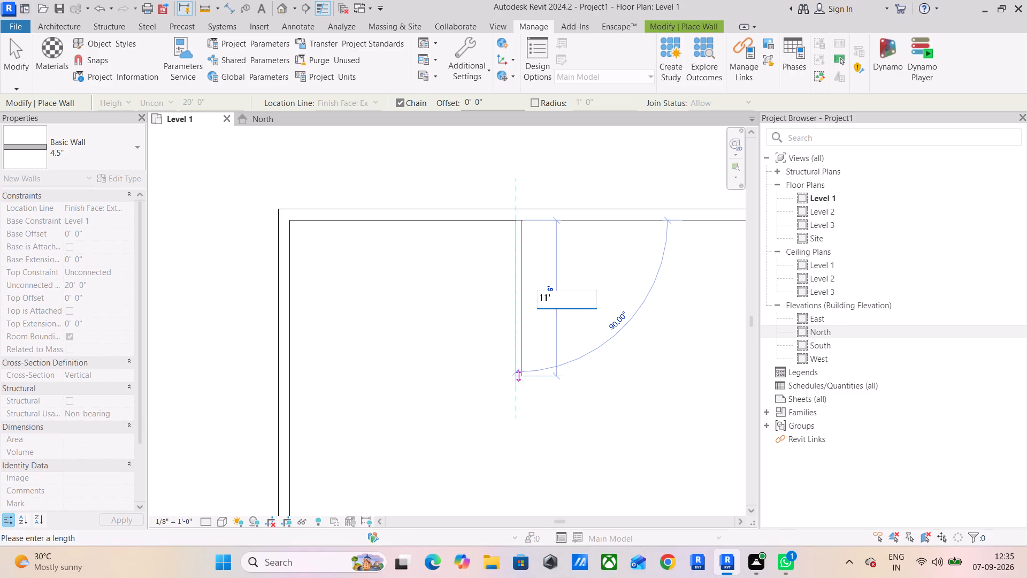
text(1.5")
key(Return)
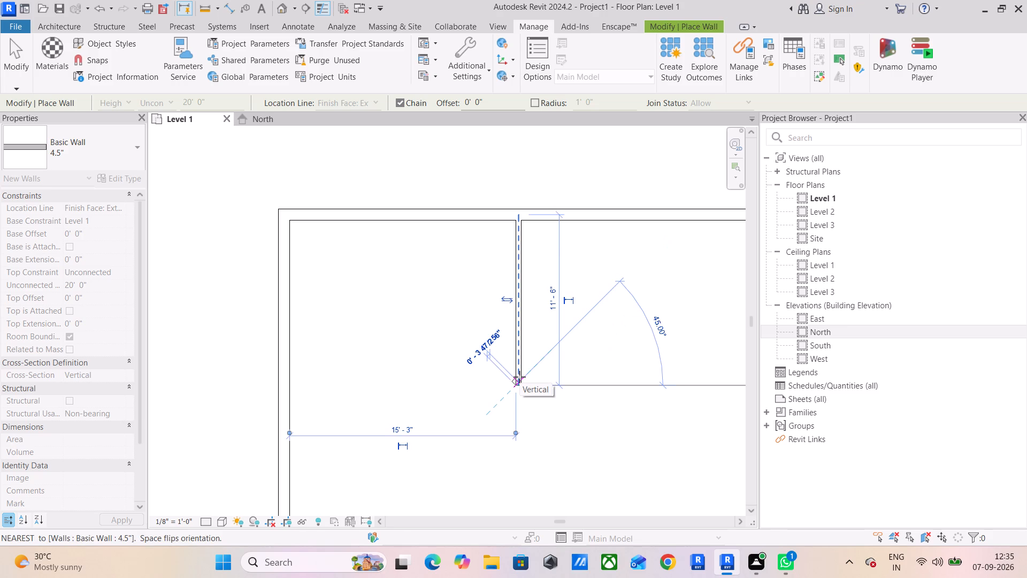
Close the upper-left room with a horizontal 4.5" wall to the left outer wall's inner face, and finish the chain.
click(289, 384)
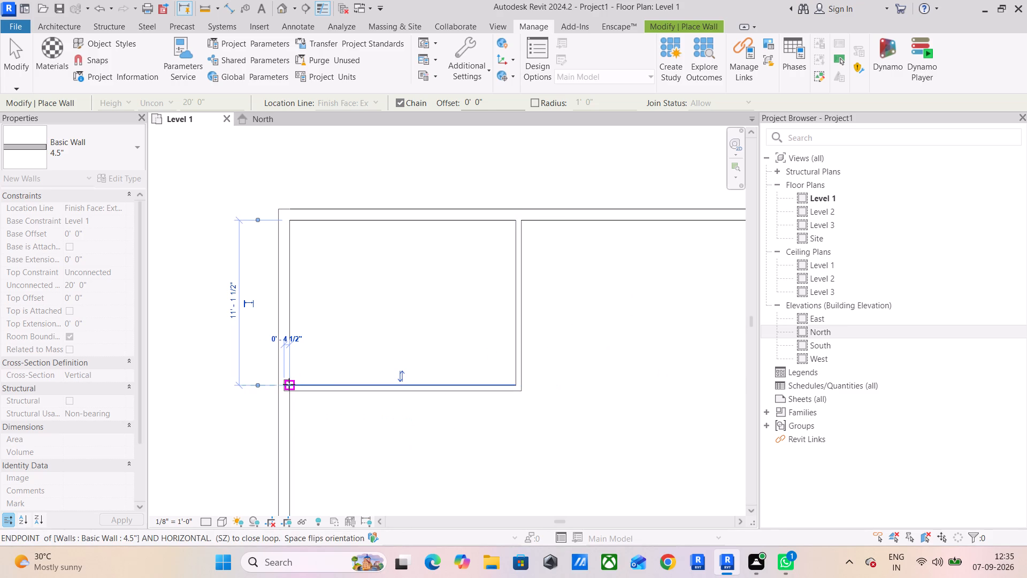
key(Escape)
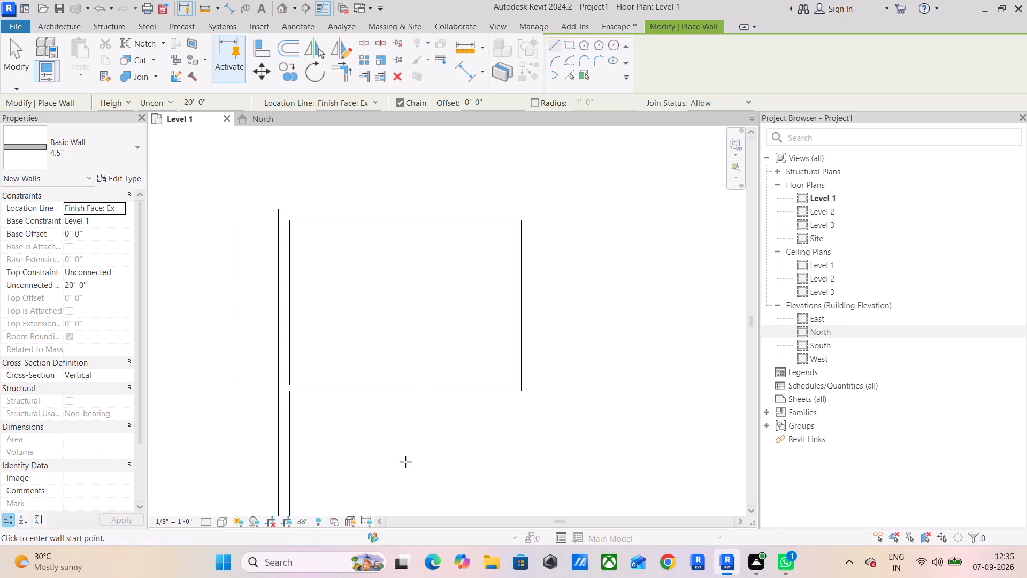
key(grave)
key(Escape)
key(Escape)
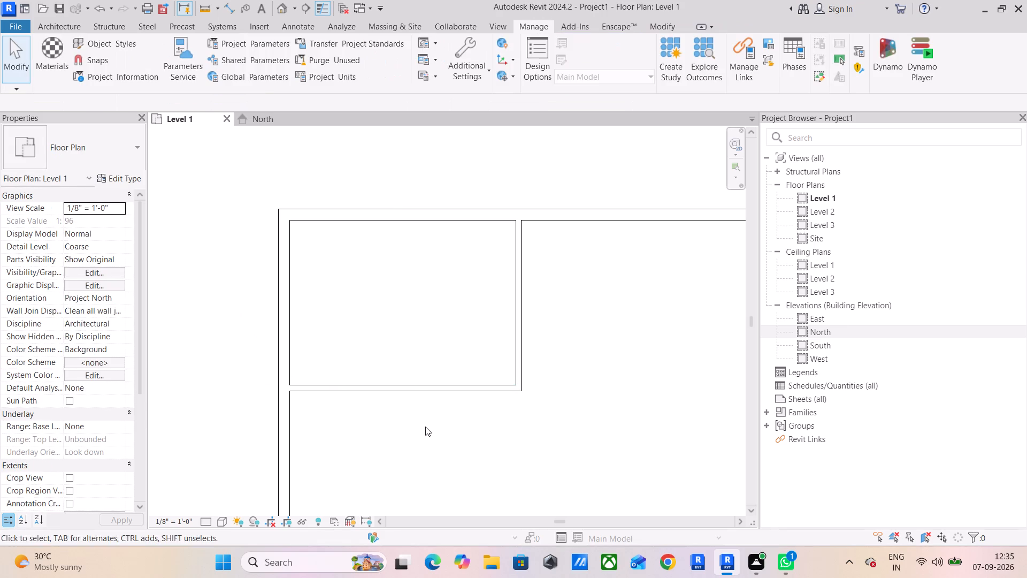
key(Escape)
key(Escape)
key(Escape)
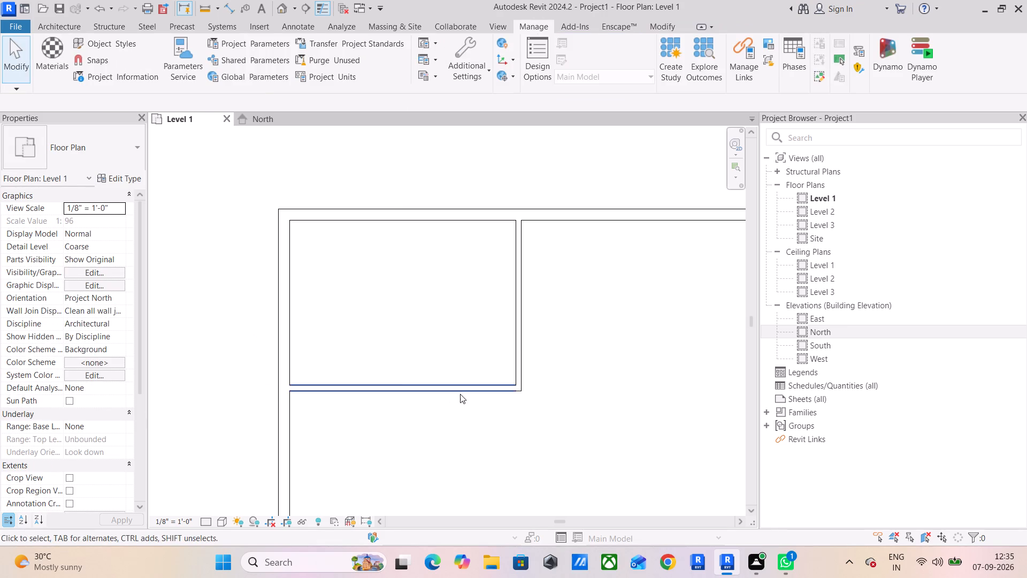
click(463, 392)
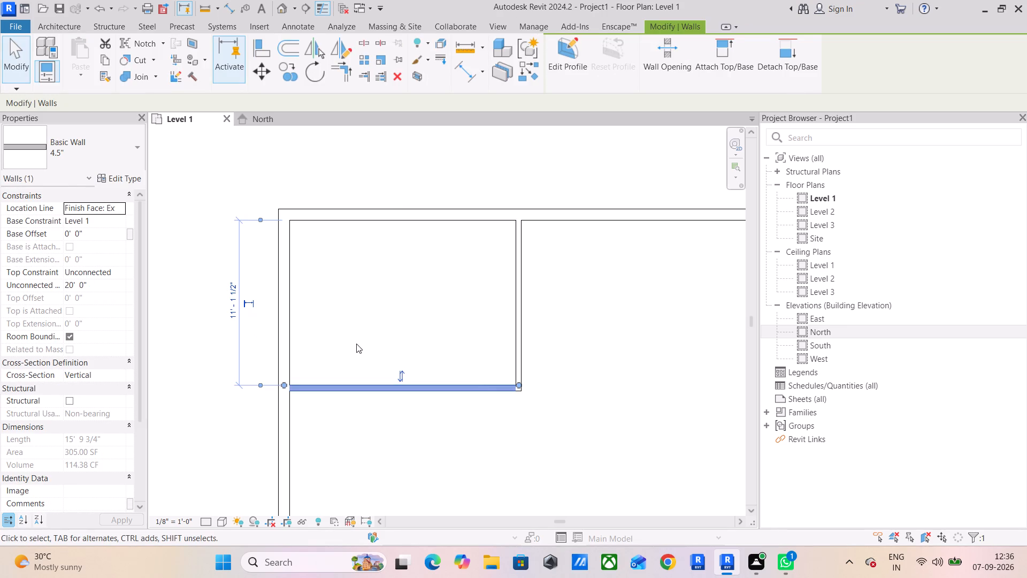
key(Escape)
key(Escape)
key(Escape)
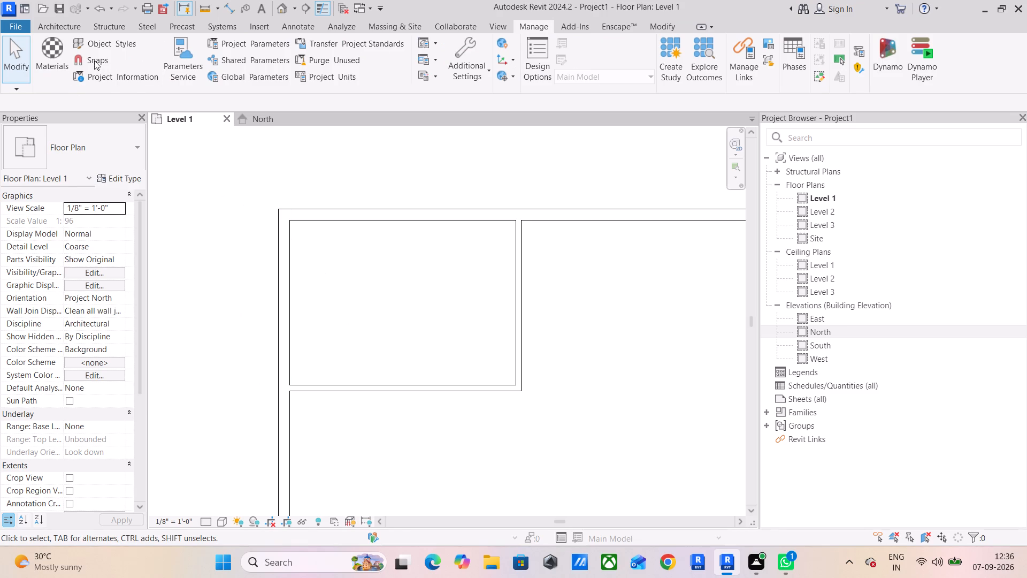
Draw a short vertical 4.5" wall down from the upper outer wall, 5' right of the room's right wall and about 6'4.5" long.
click(51, 25)
click(48, 57)
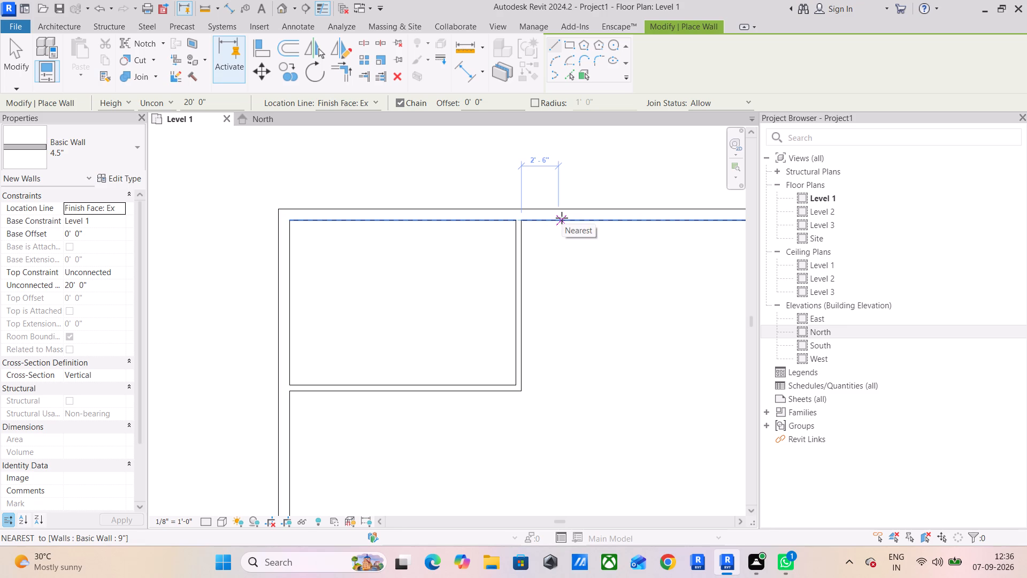
key(5)
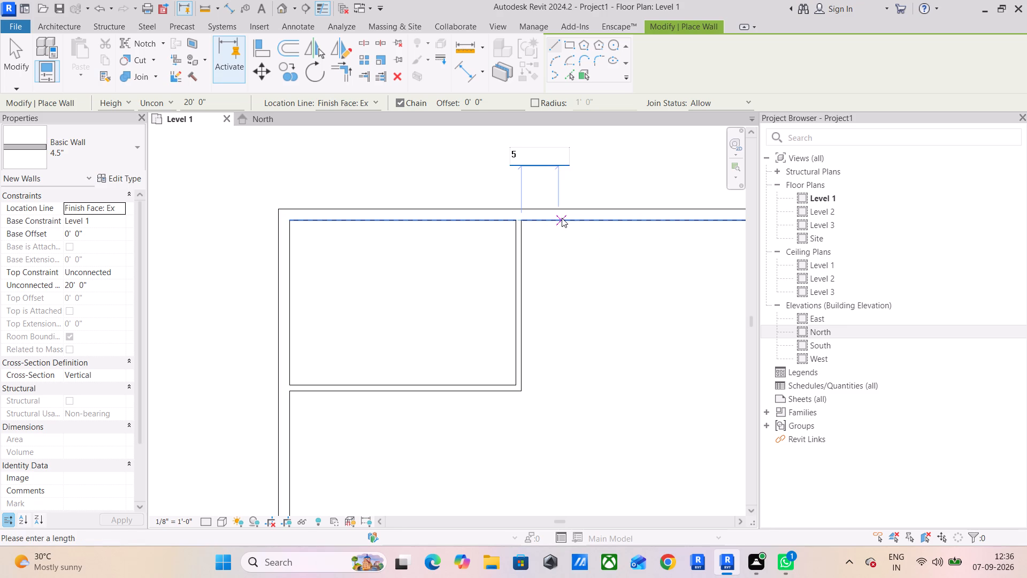
key(apostrophe)
key(Return)
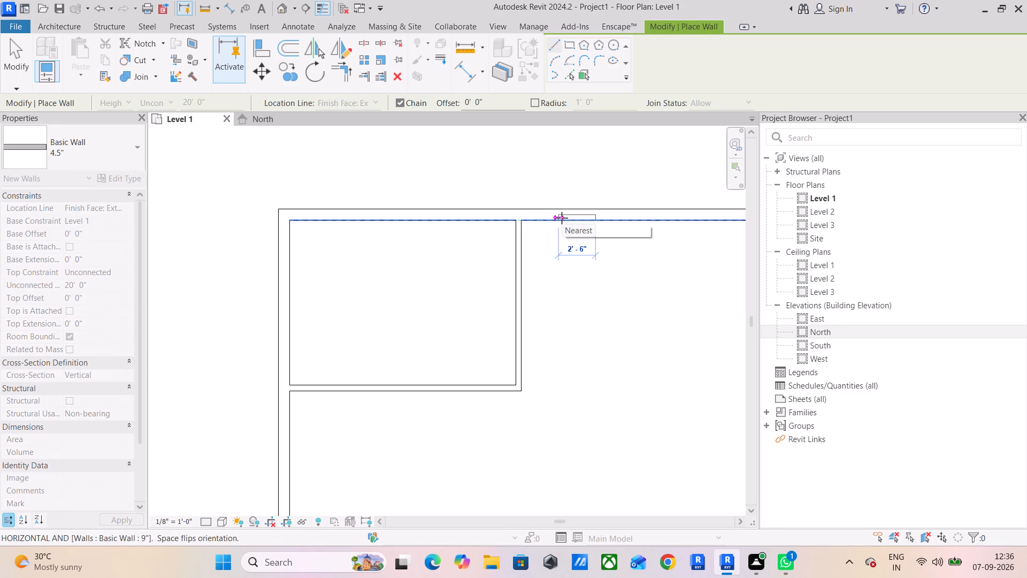
key(space)
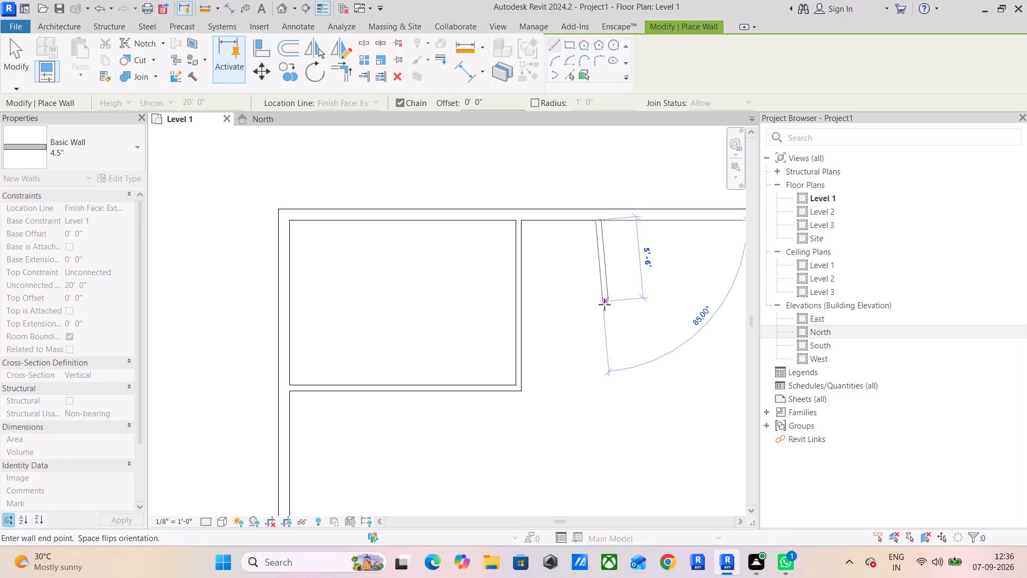
click(599, 313)
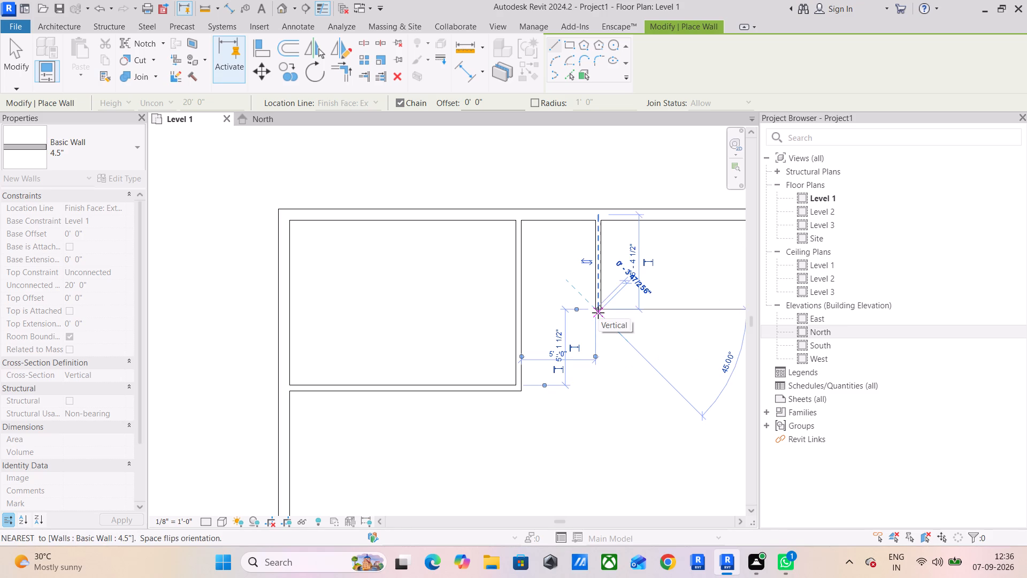
key(Escape)
key(Escape)
key(Escape)
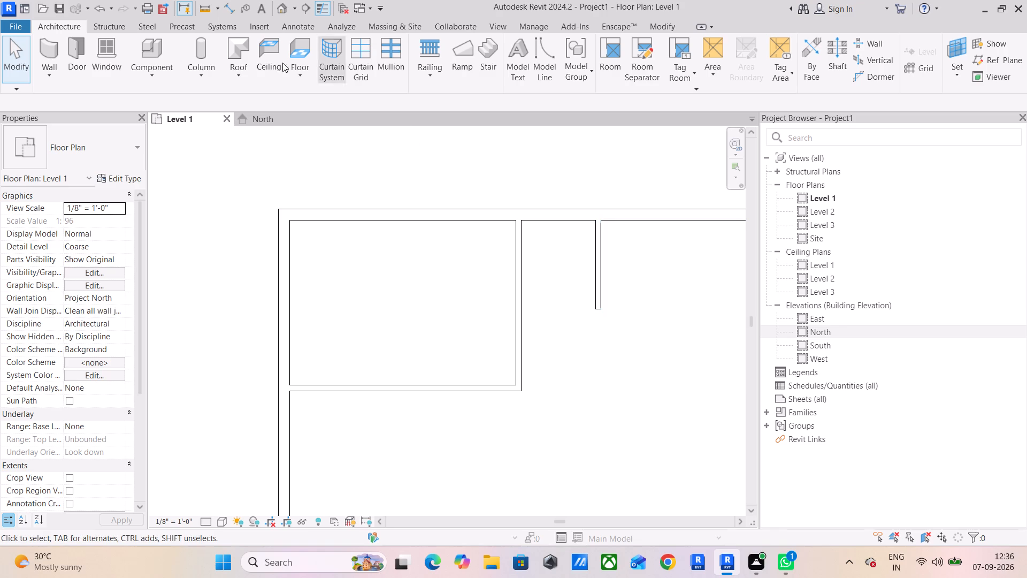
Draw a second short 4.5" wall down from the upper outer wall, 5' right of the first short one and about 6'4.5" long.
click(48, 41)
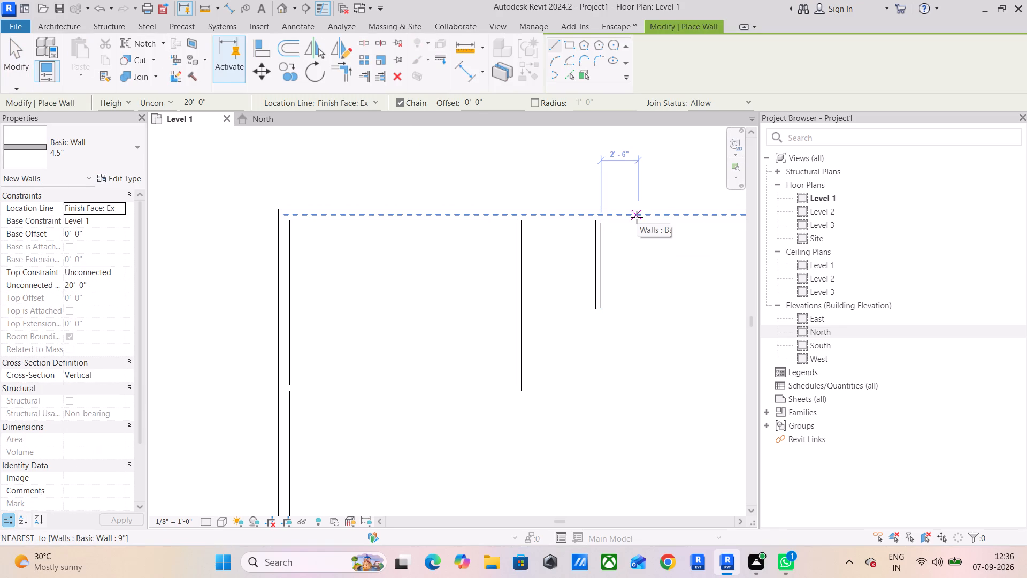
text(5')
key(Return)
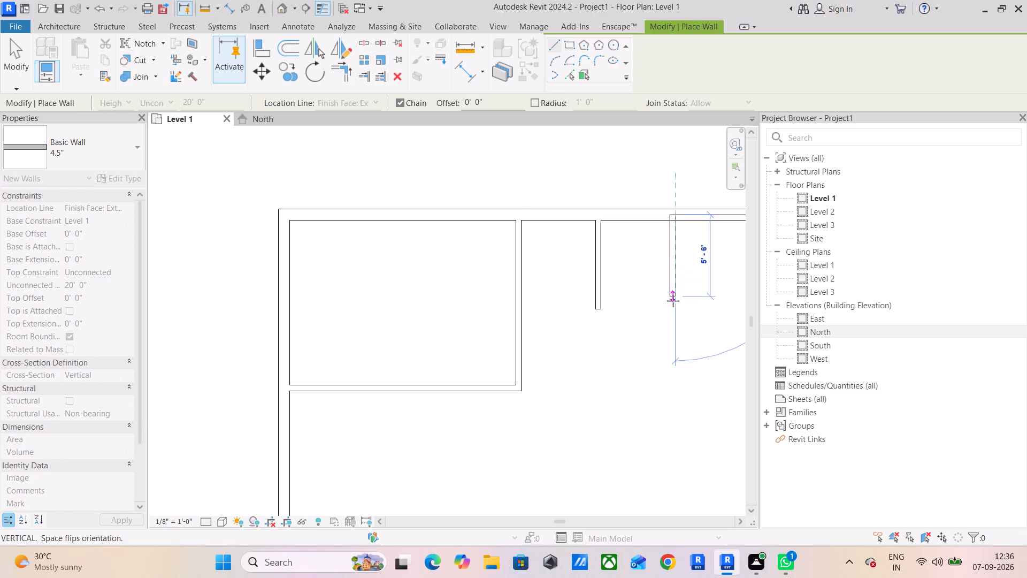
click(673, 313)
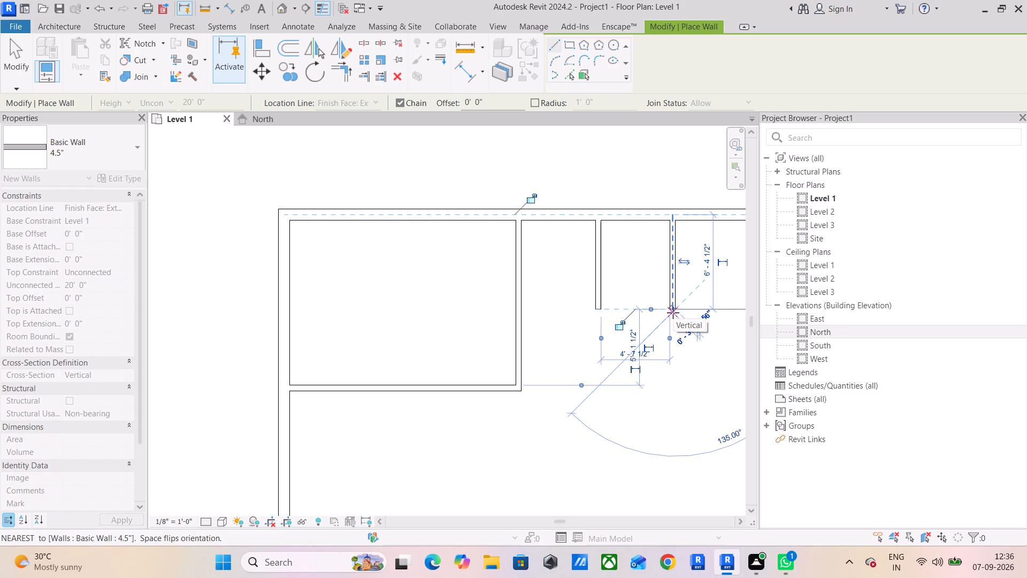
key(Escape)
key(Escape)
key(Escape)
key(Escape)
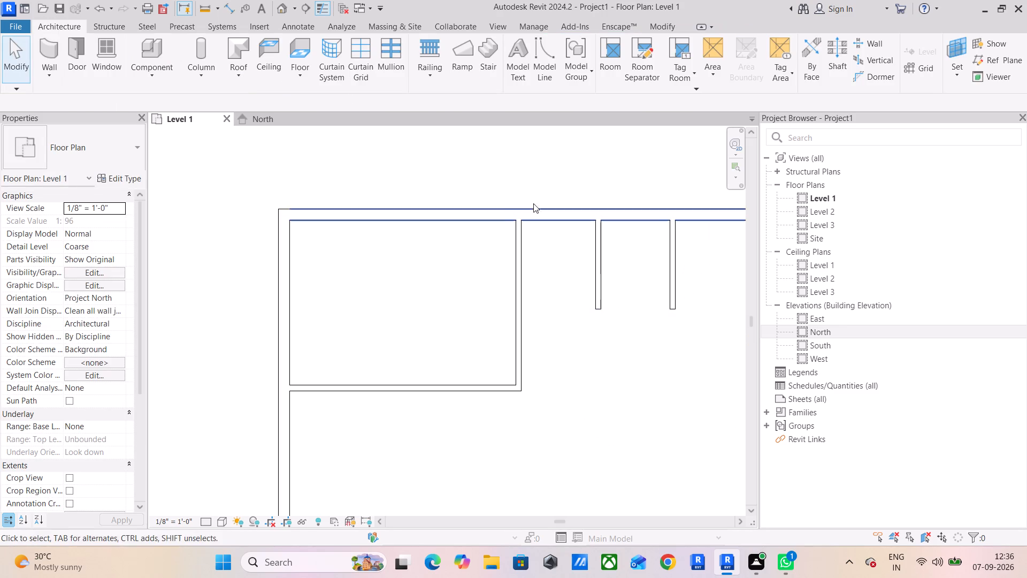
Split the upper 9" outer wall at the second short wall's right face and at the upper-left room's right wall.
click(664, 22)
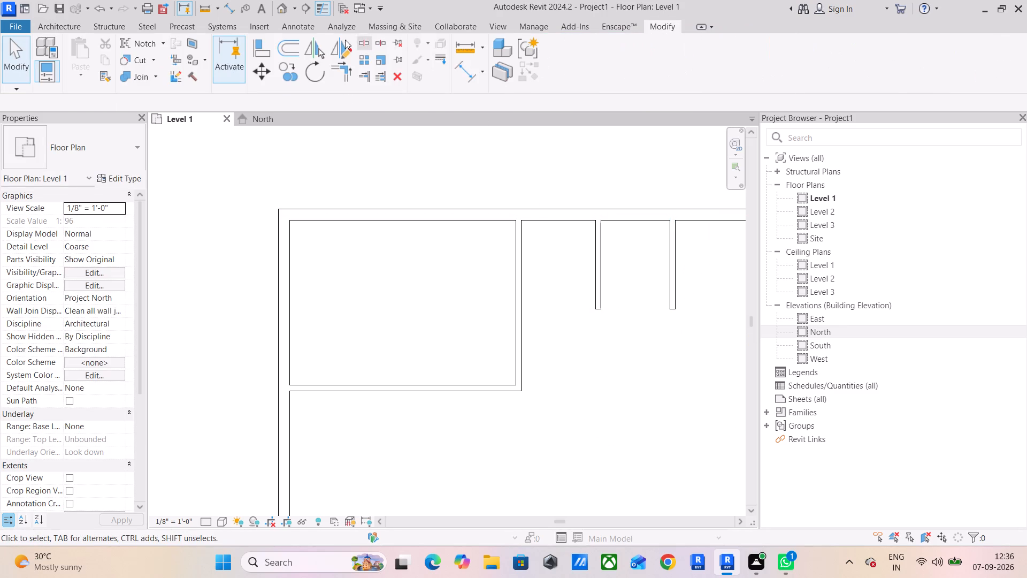
click(372, 49)
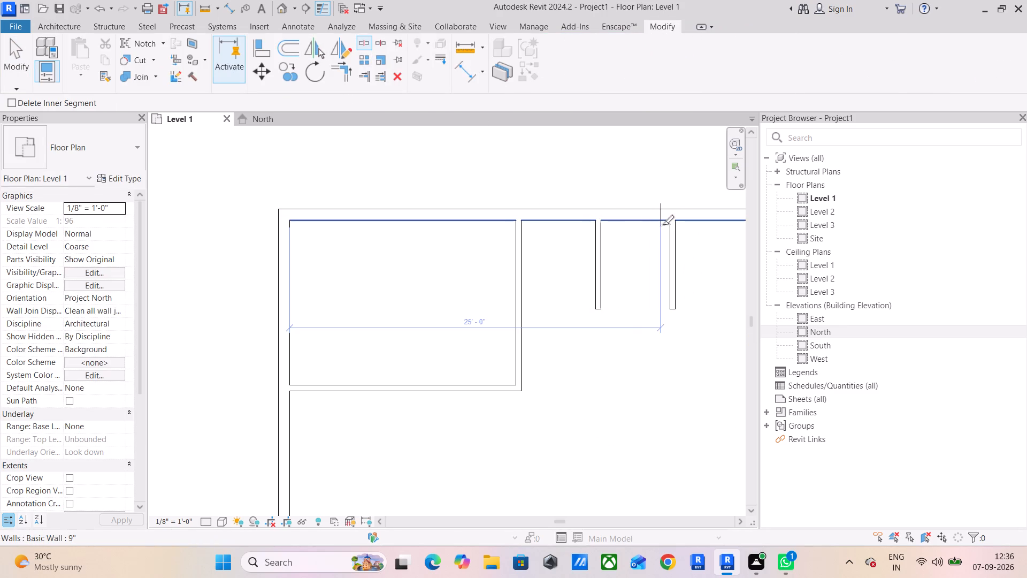
scroll(673, 223, up, 10)
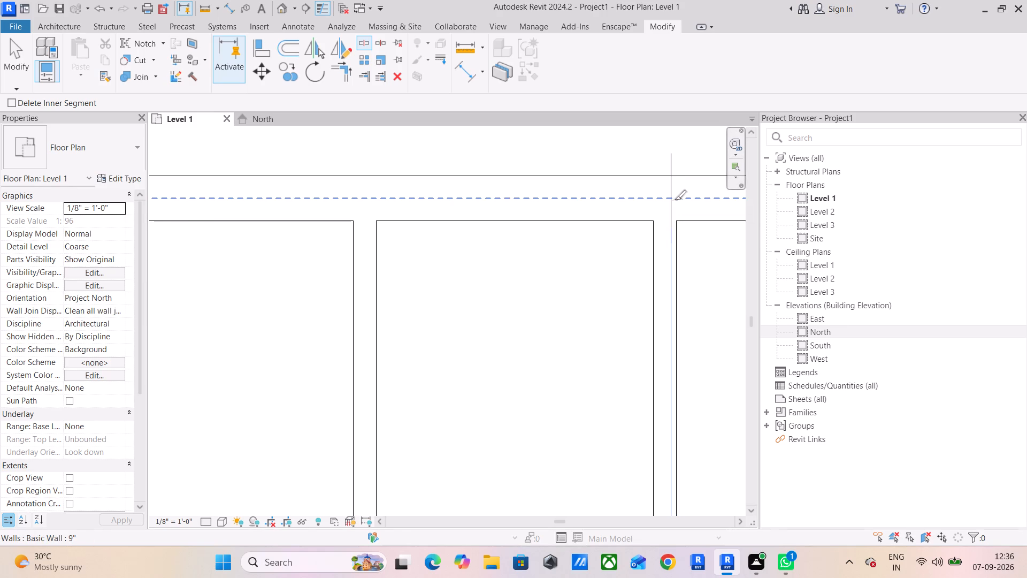
click(675, 200)
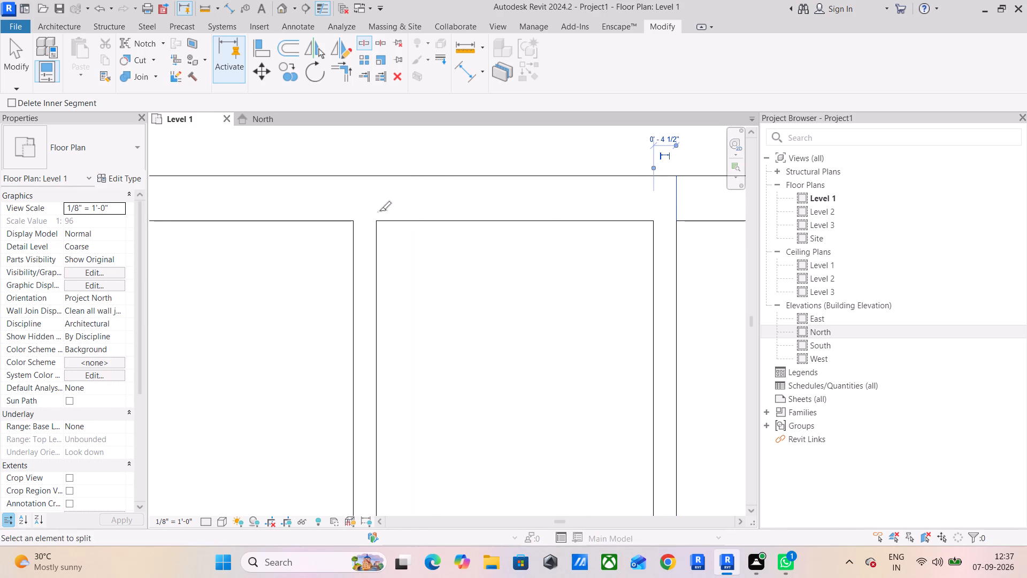
middle_drag(368, 216, 679, 218)
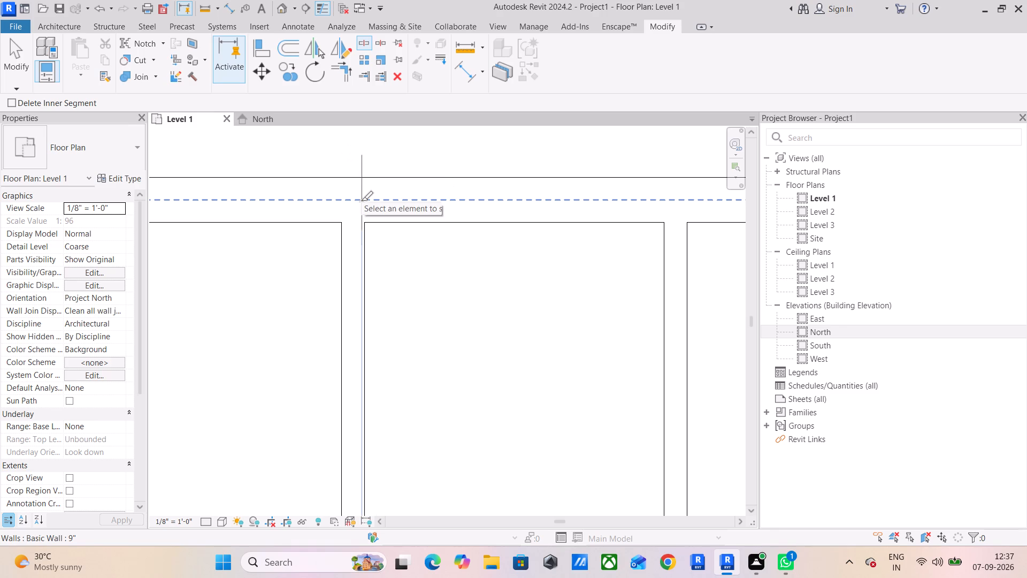
scroll(365, 203, up, 5)
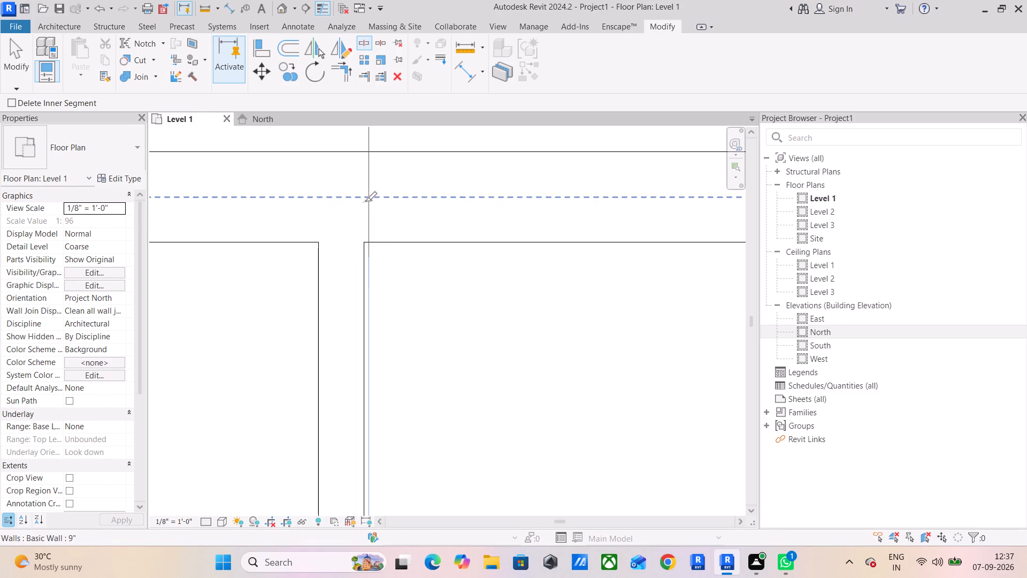
click(365, 201)
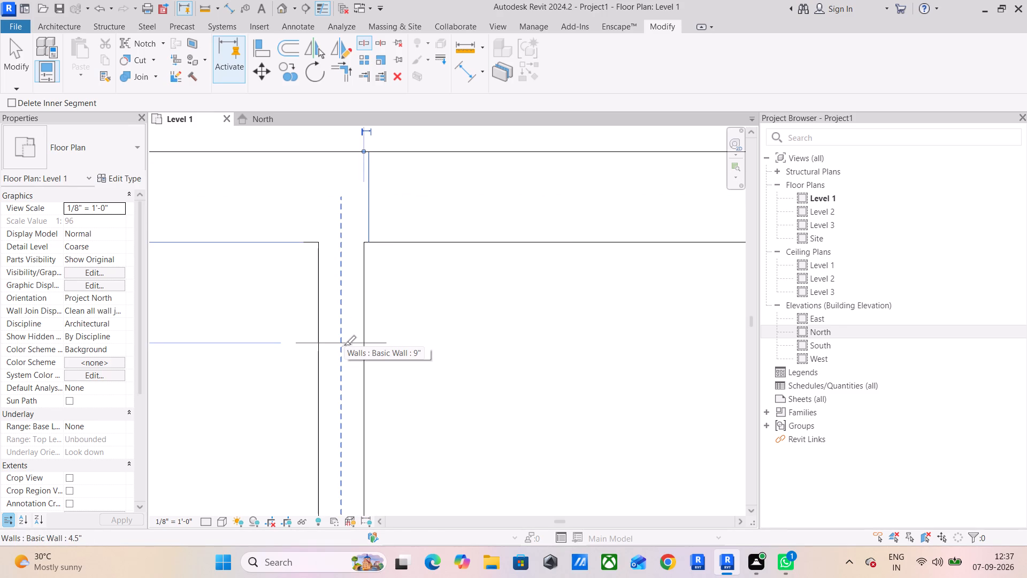
key(Escape)
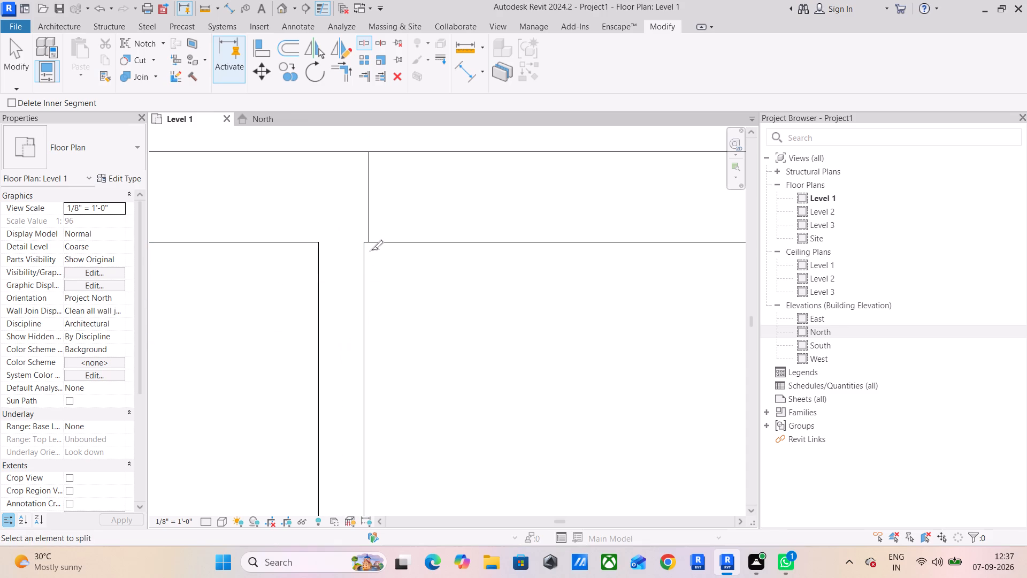
key(Escape)
key(Escape)
key(Escape)
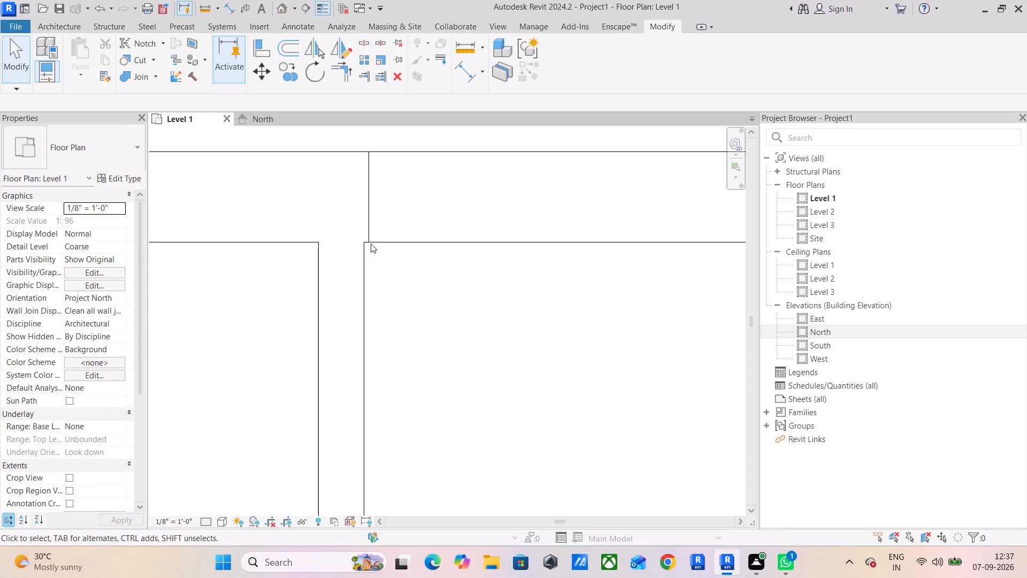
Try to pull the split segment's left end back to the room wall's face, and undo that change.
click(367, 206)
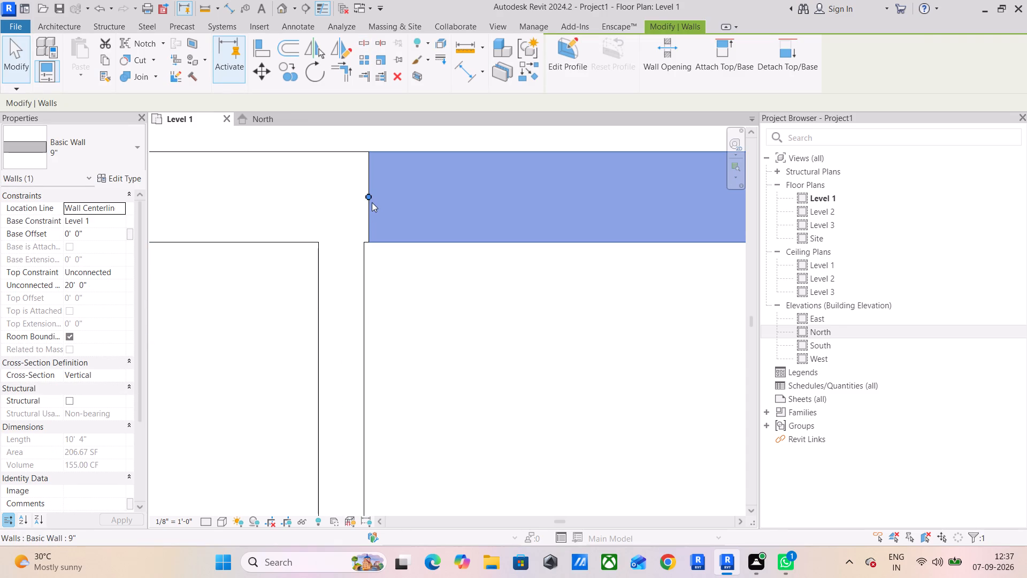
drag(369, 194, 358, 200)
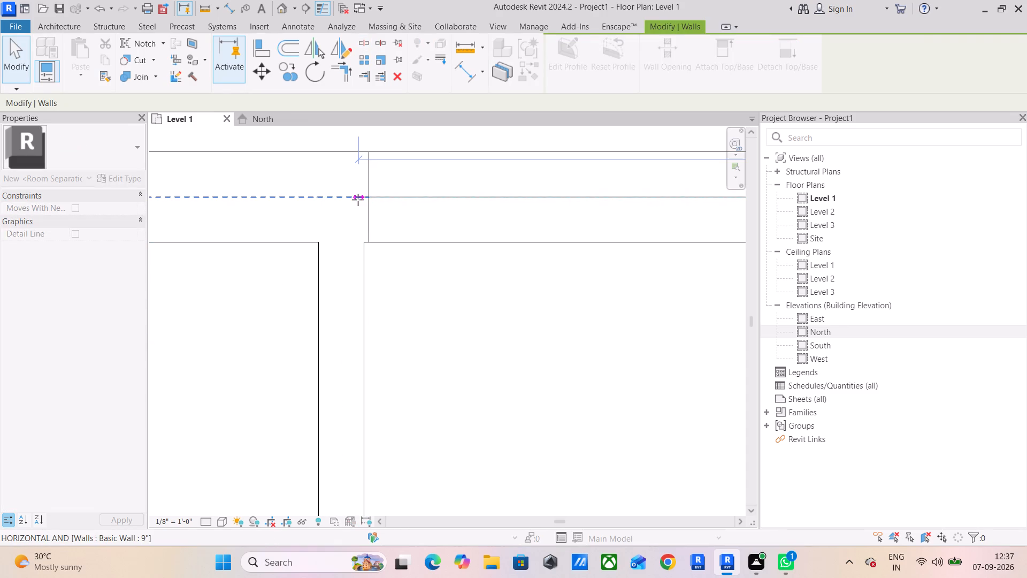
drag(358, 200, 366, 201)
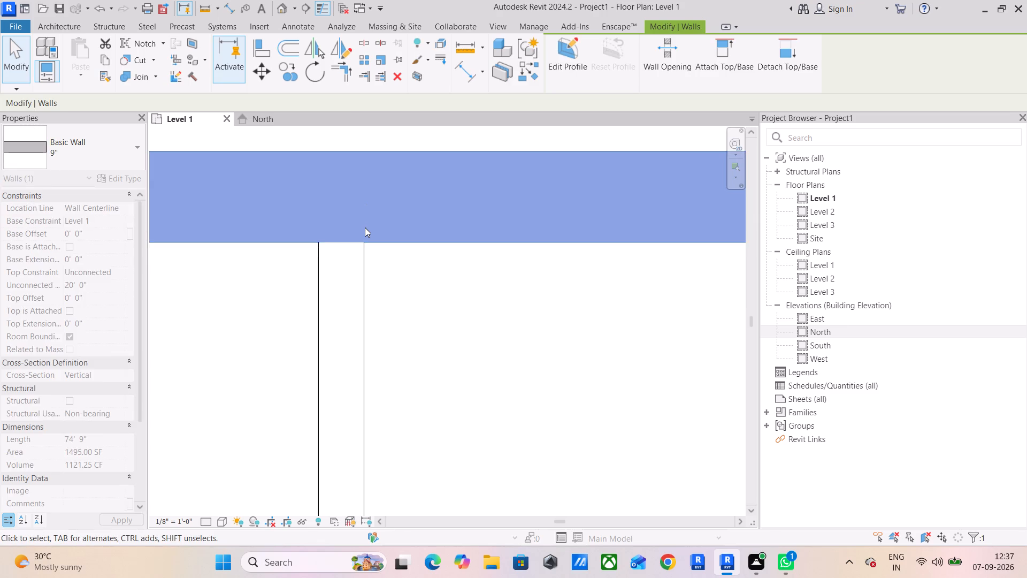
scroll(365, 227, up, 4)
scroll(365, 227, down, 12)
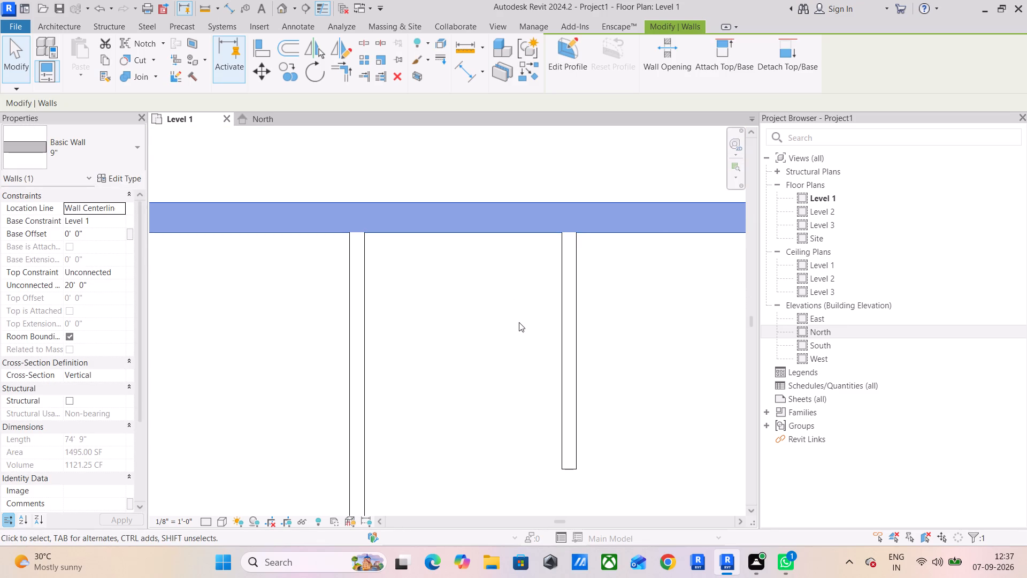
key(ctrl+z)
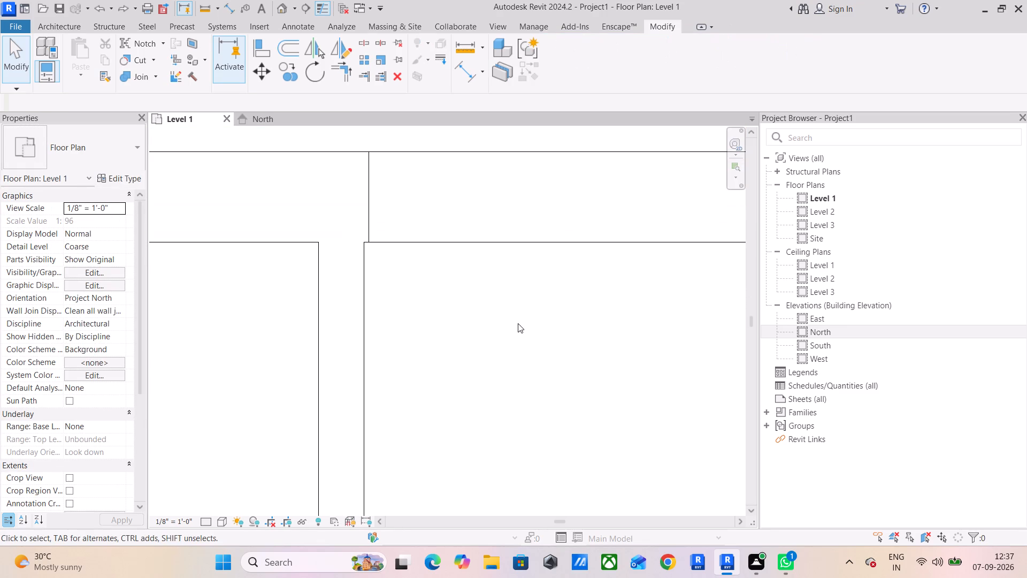
Delete the split 9" outer wall segment between the upper-left room and the second short wall.
scroll(375, 229, up, 13)
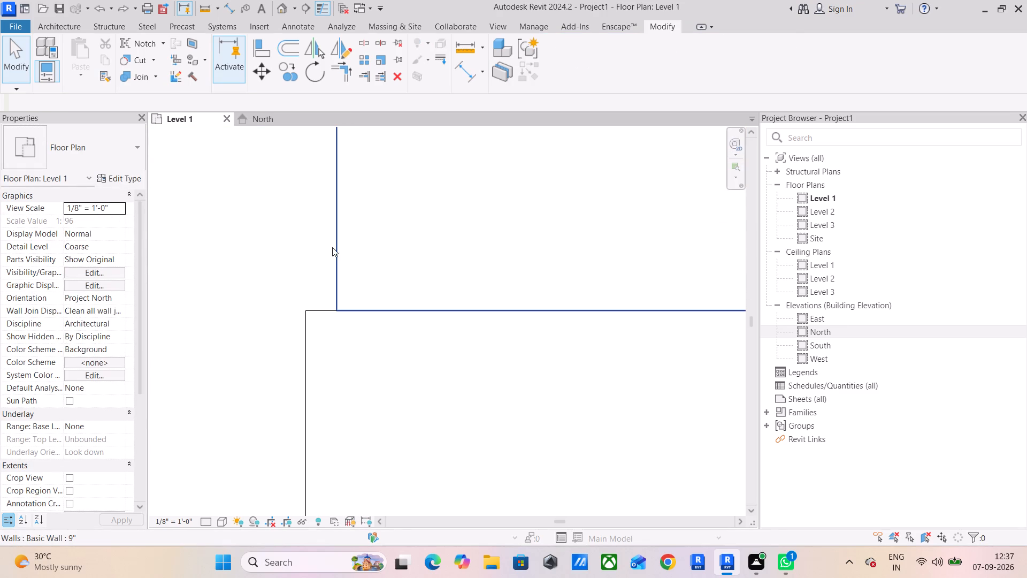
click(334, 246)
scroll(352, 257, down, 14)
scroll(490, 253, down, 2)
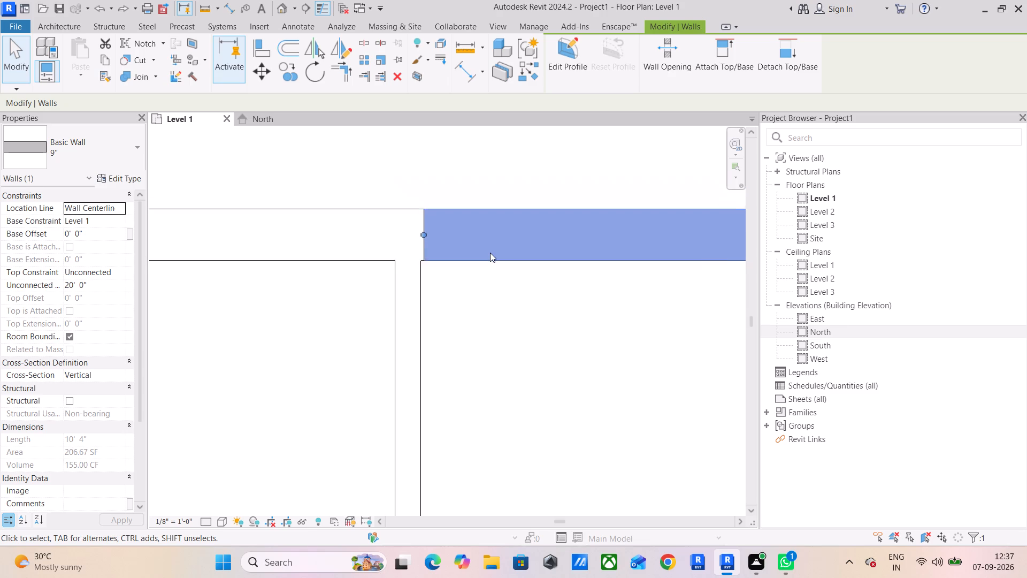
scroll(490, 253, down, 2)
key(Delete)
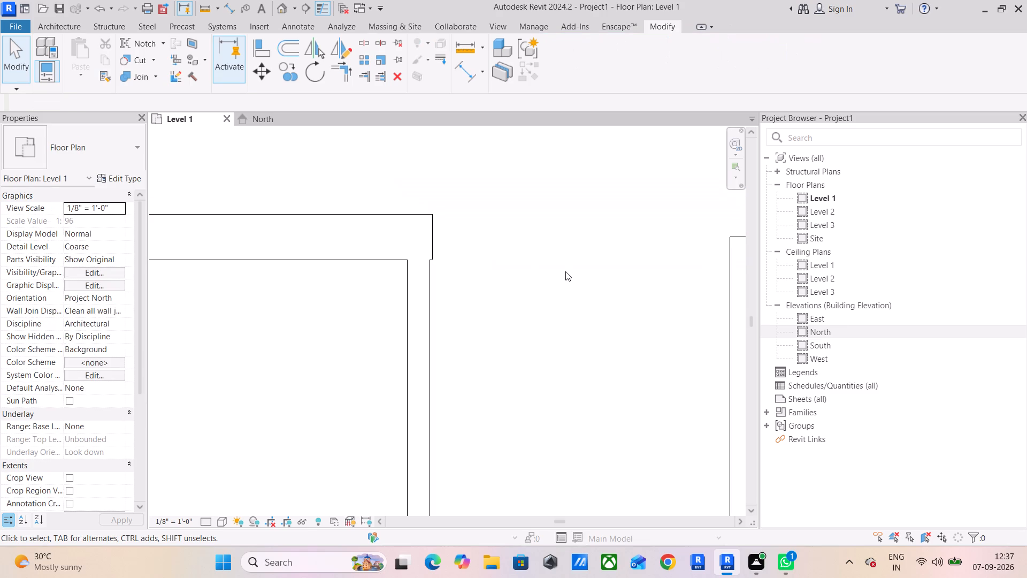
Adjust the upper-left outer wall's free end to align with the outer face of the room's right wall, making it 16' long.
scroll(531, 263, down, 7)
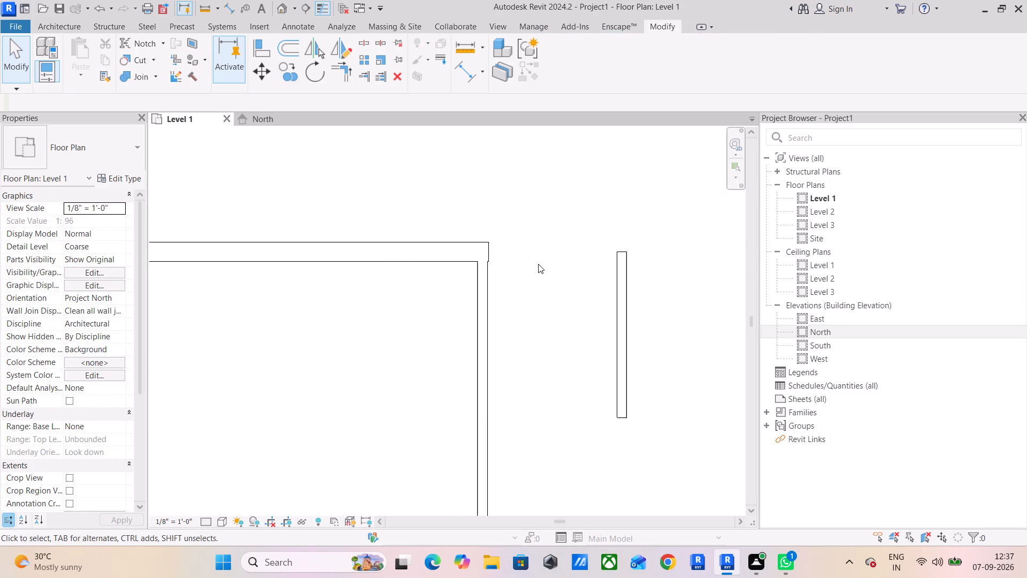
scroll(495, 254, up, 7)
click(495, 254)
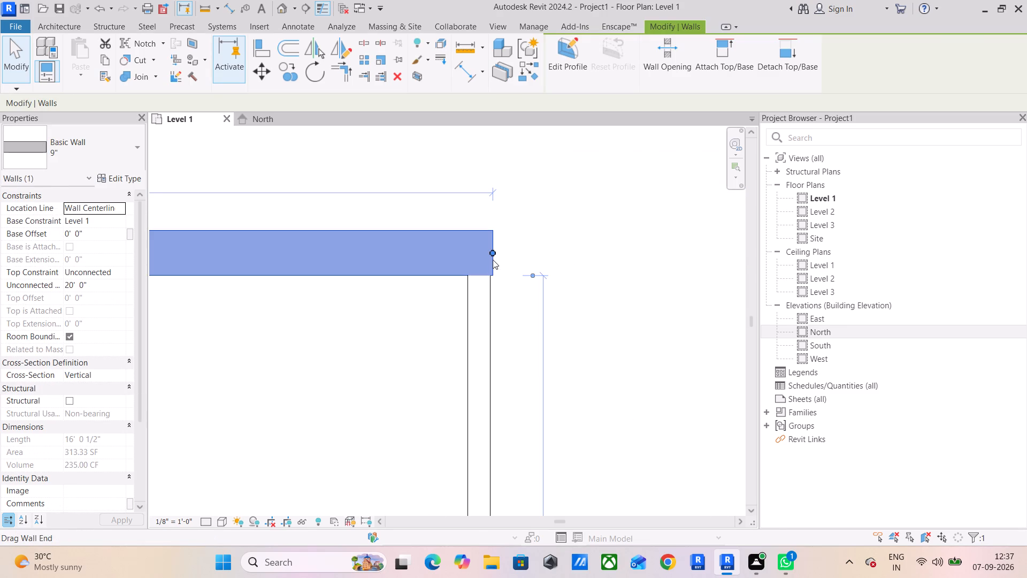
click(492, 250)
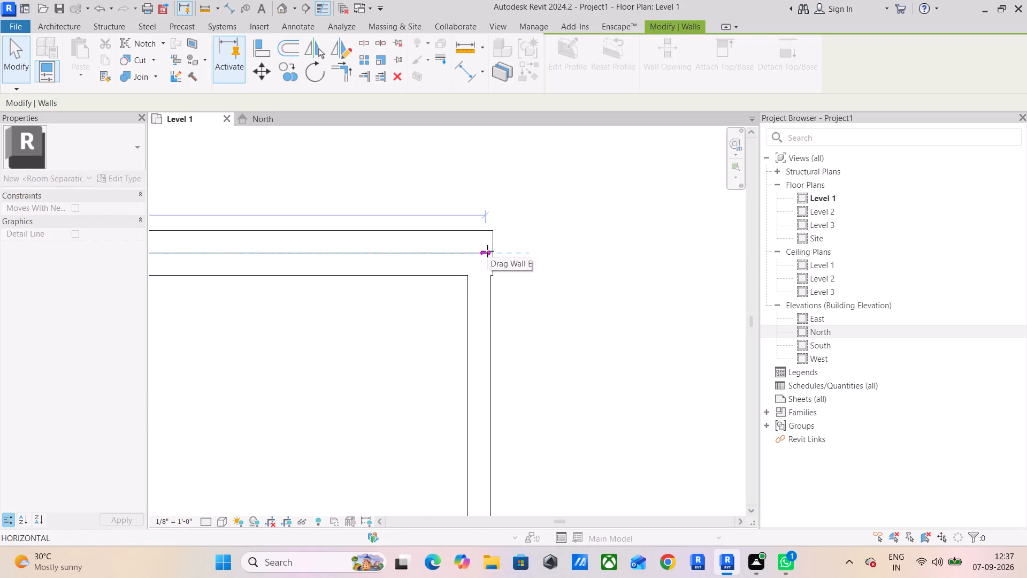
scroll(500, 285, up, 6)
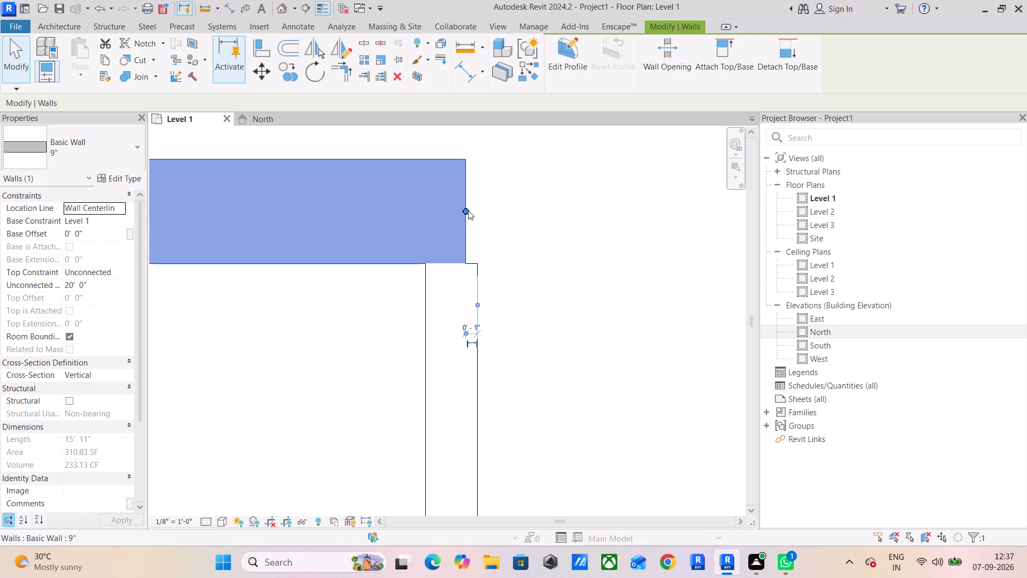
drag(467, 210, 476, 211)
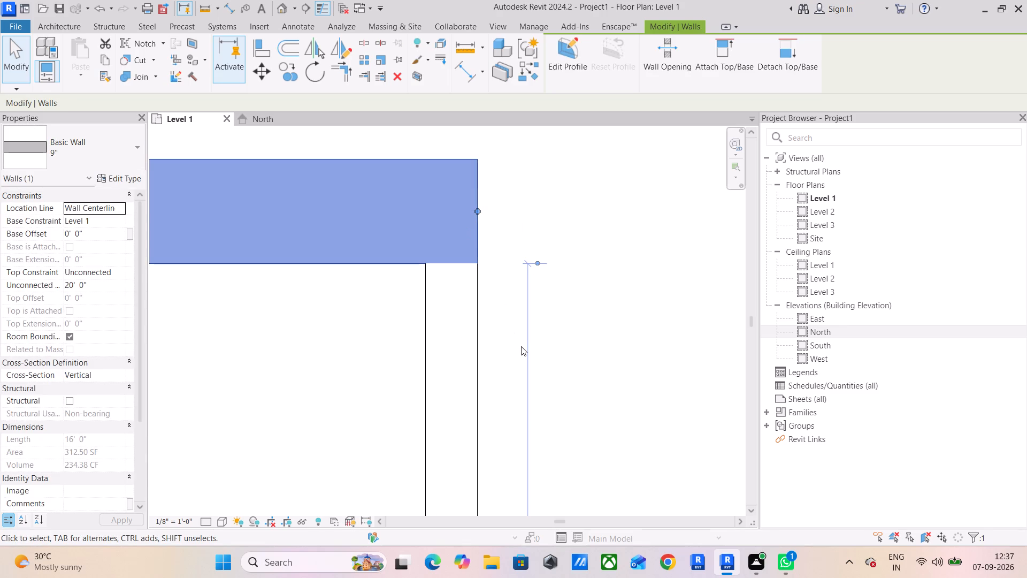
key(Escape)
key(Escape)
key(Escape)
key(Escape)
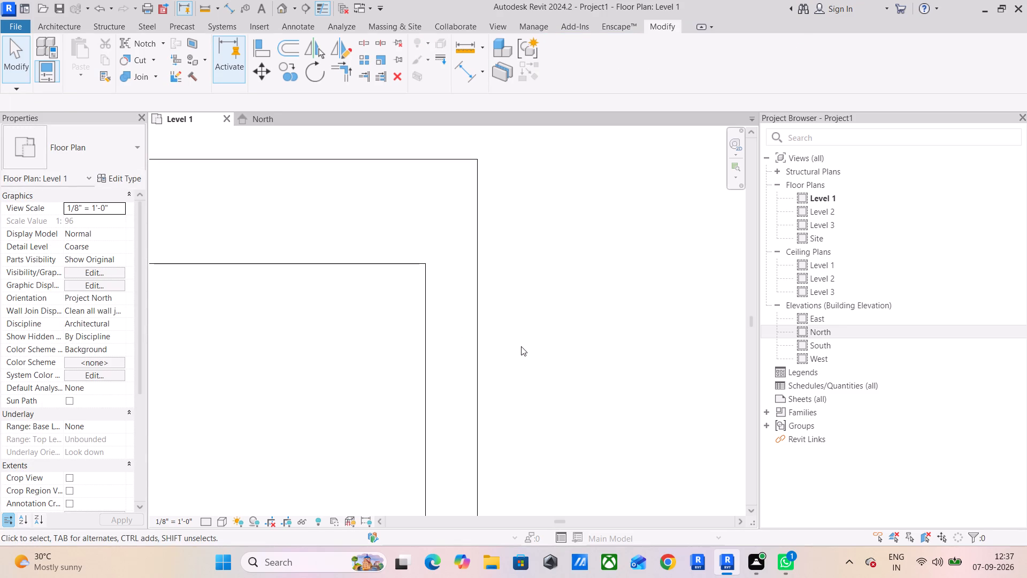
Draw a 10' horizontal 4.5" wall across the gap, flush with the outer face of the upper outer wall.
click(44, 19)
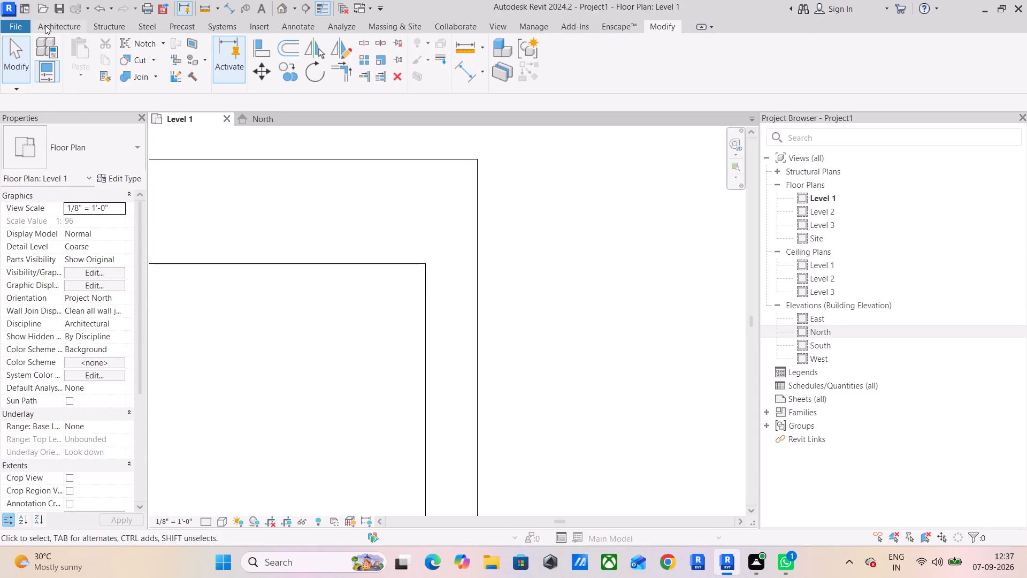
click(45, 25)
click(49, 45)
click(78, 139)
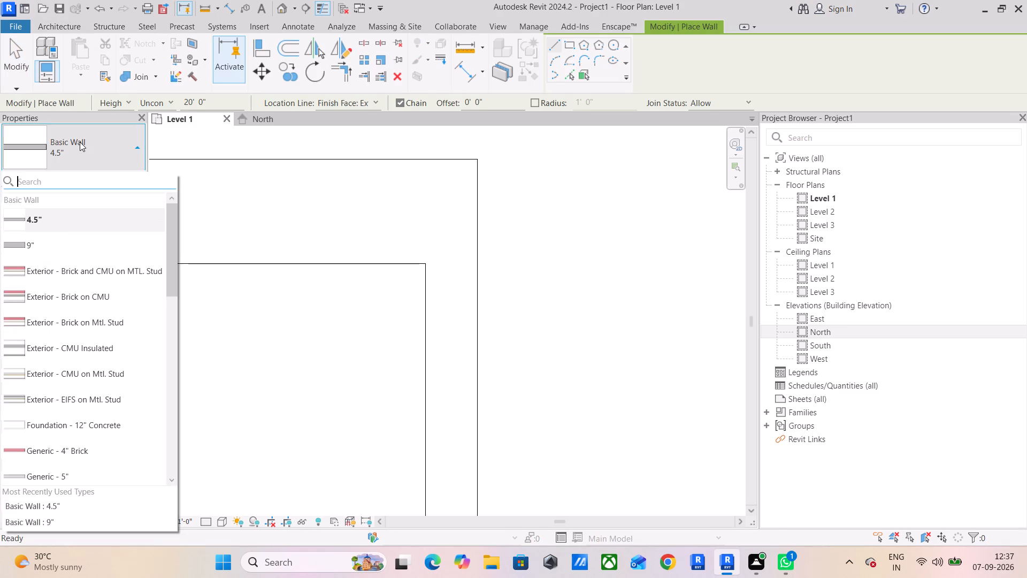
click(80, 142)
scroll(516, 258, down, 5)
click(498, 206)
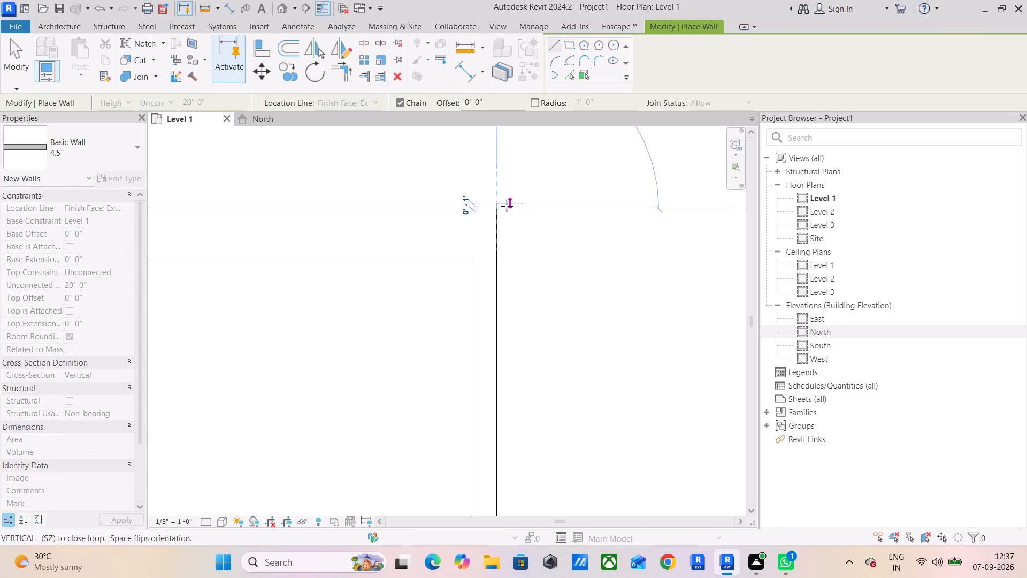
middle_drag(630, 216, 358, 262)
middle_drag(203, 288, 193, 290)
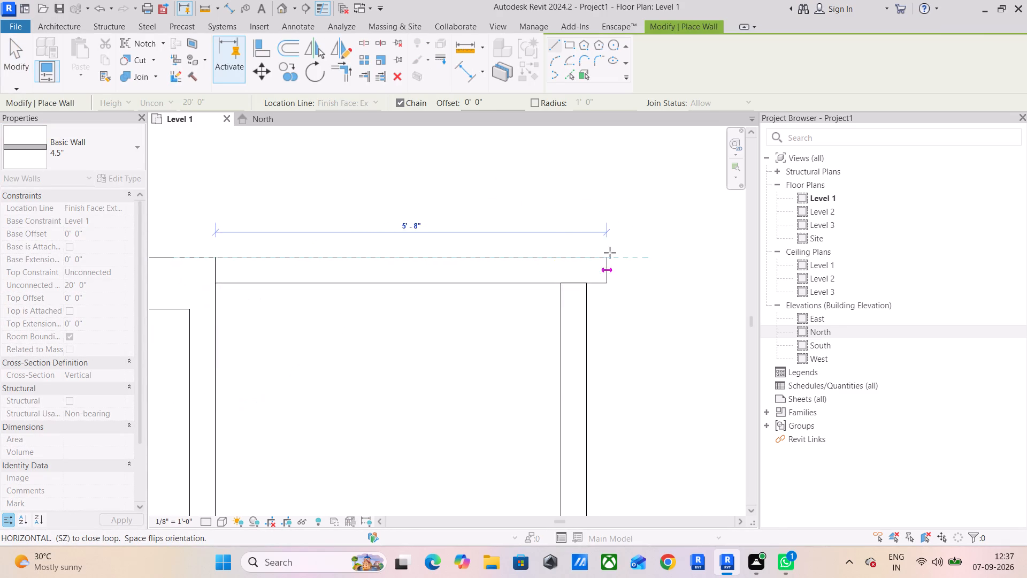
scroll(634, 249, down, 6)
middle_drag(649, 245, 427, 247)
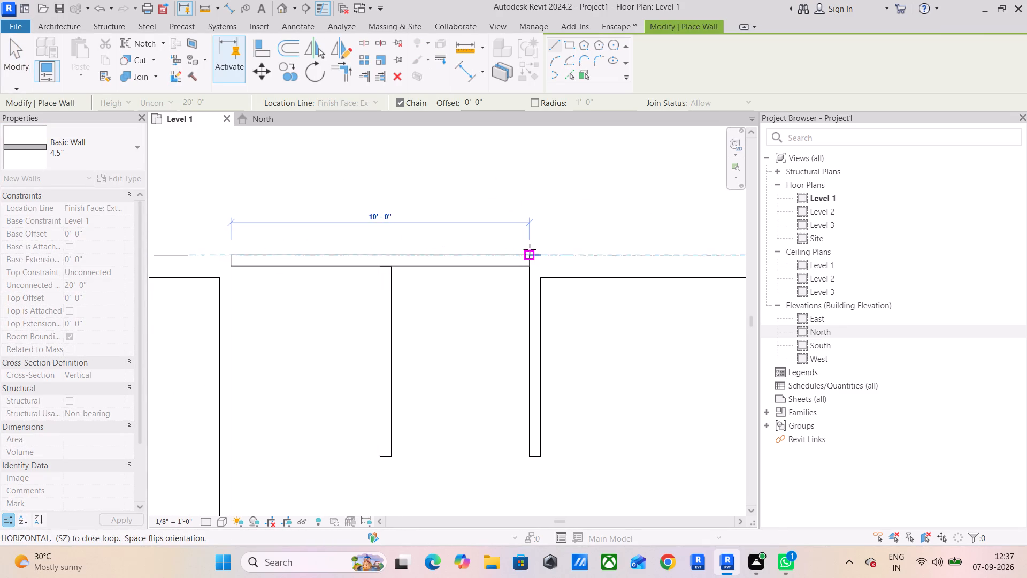
click(531, 250)
key(Escape)
key(Escape)
key(Escape)
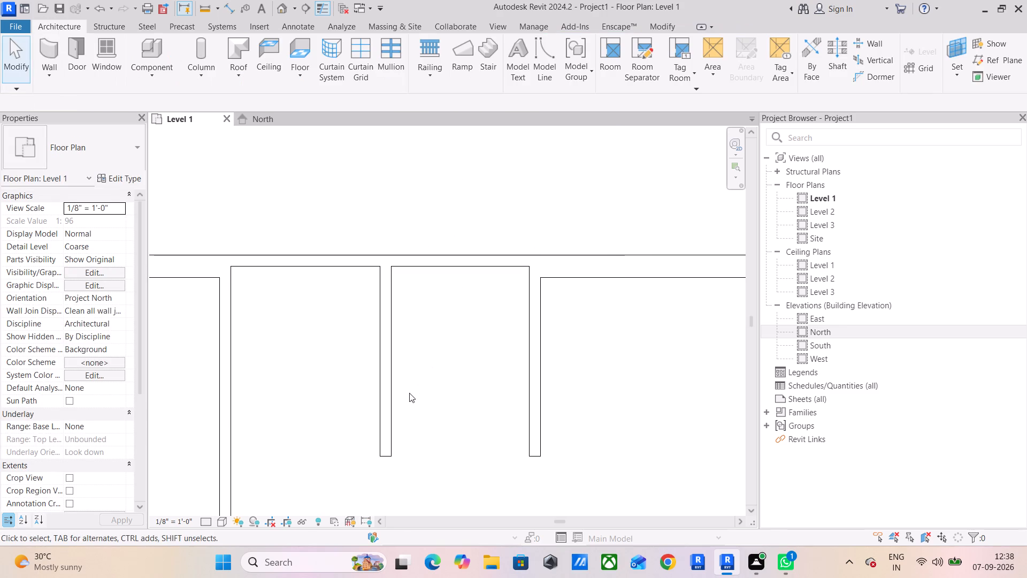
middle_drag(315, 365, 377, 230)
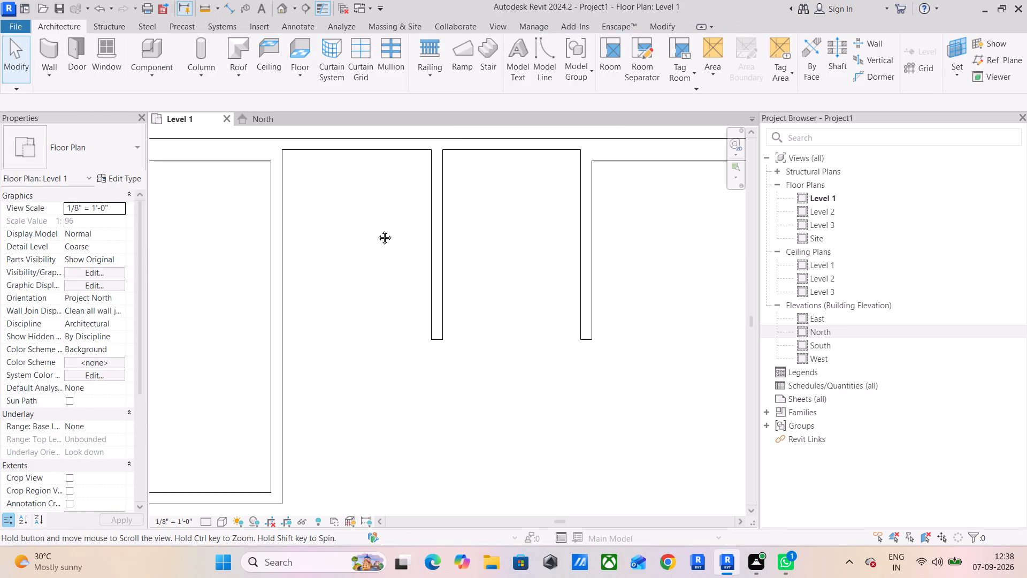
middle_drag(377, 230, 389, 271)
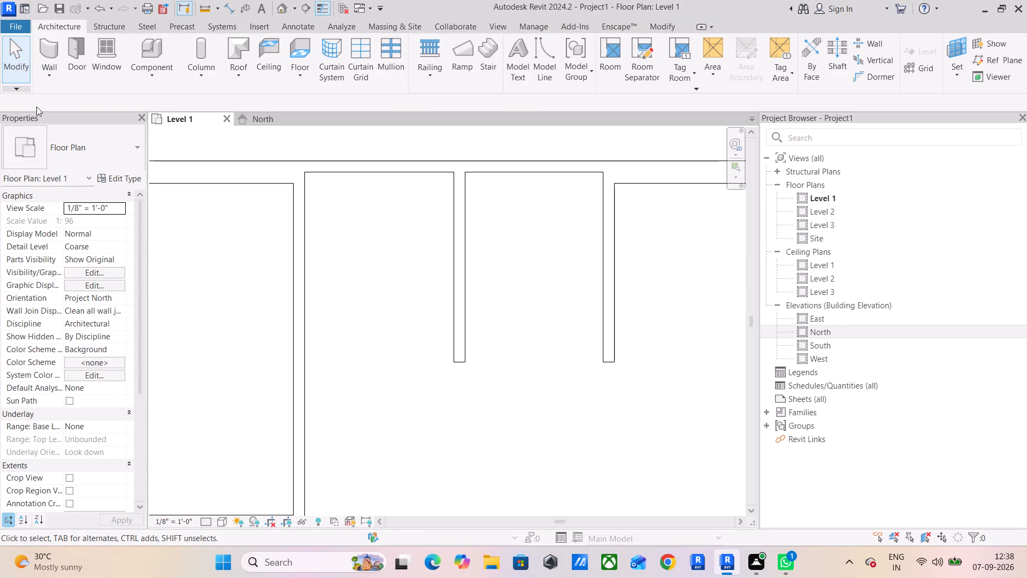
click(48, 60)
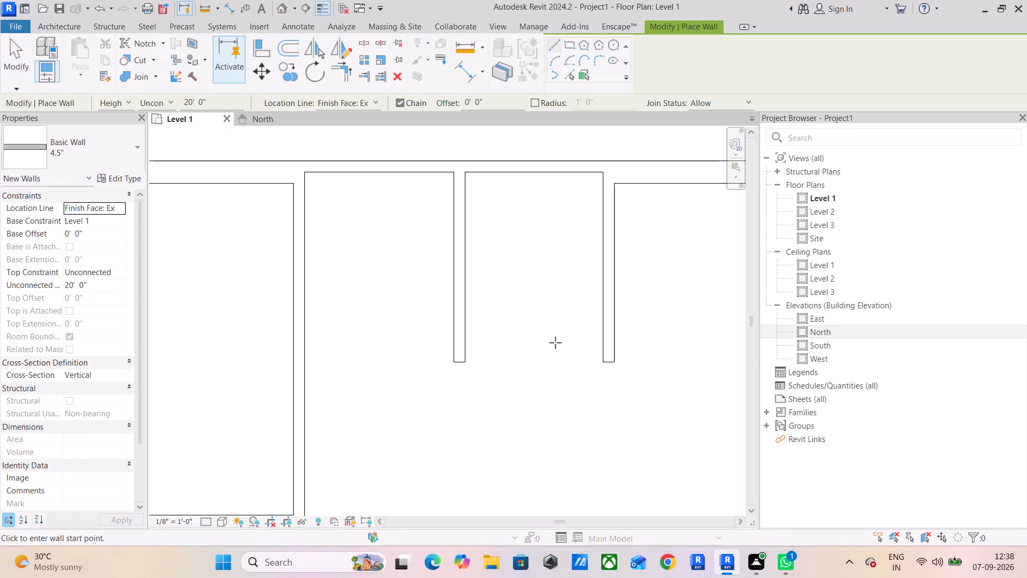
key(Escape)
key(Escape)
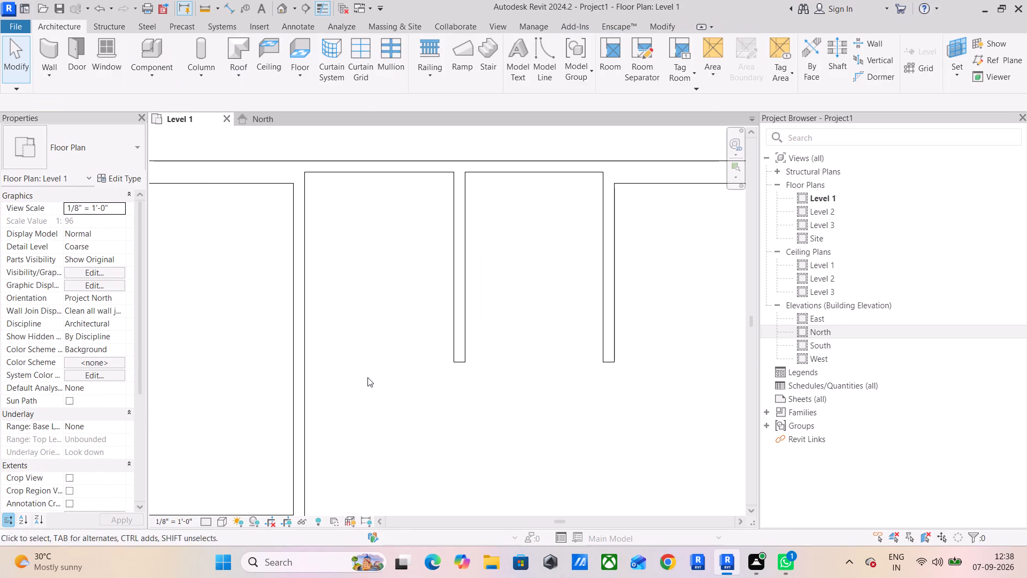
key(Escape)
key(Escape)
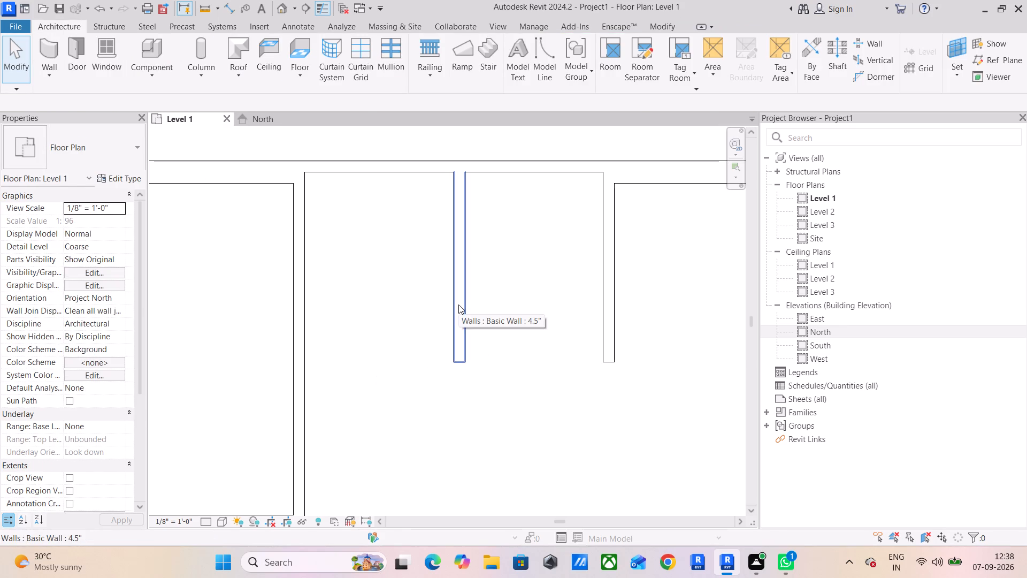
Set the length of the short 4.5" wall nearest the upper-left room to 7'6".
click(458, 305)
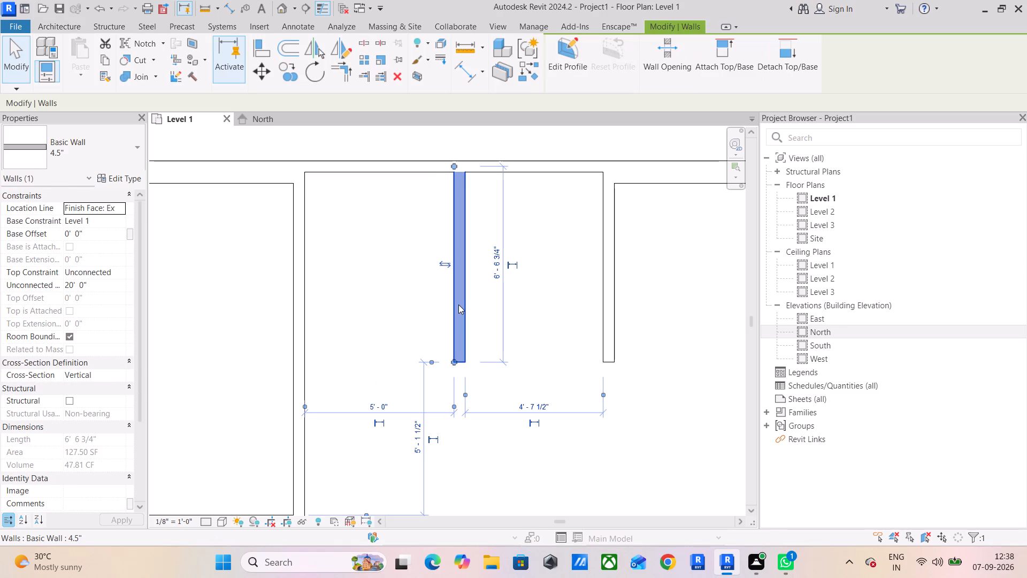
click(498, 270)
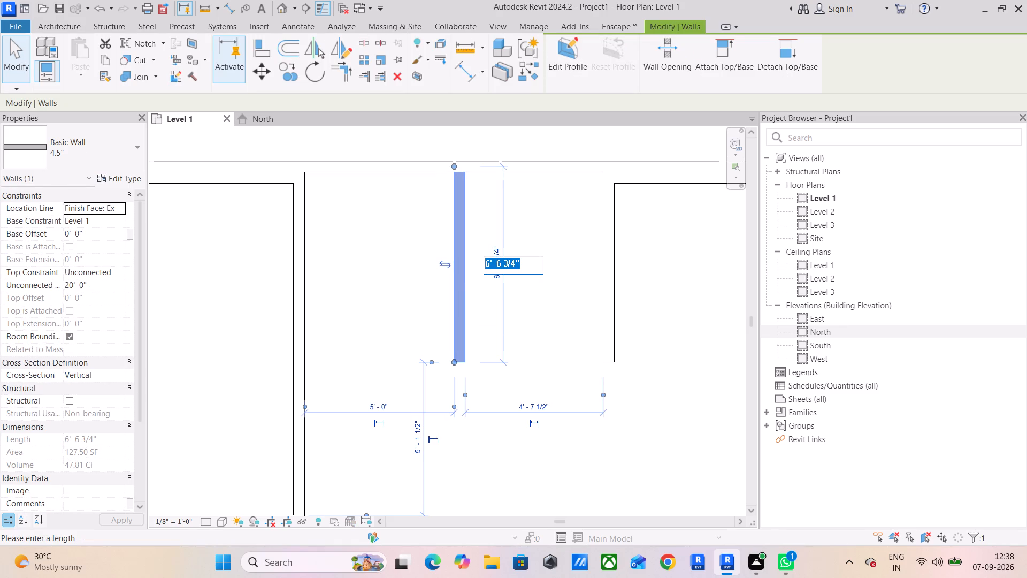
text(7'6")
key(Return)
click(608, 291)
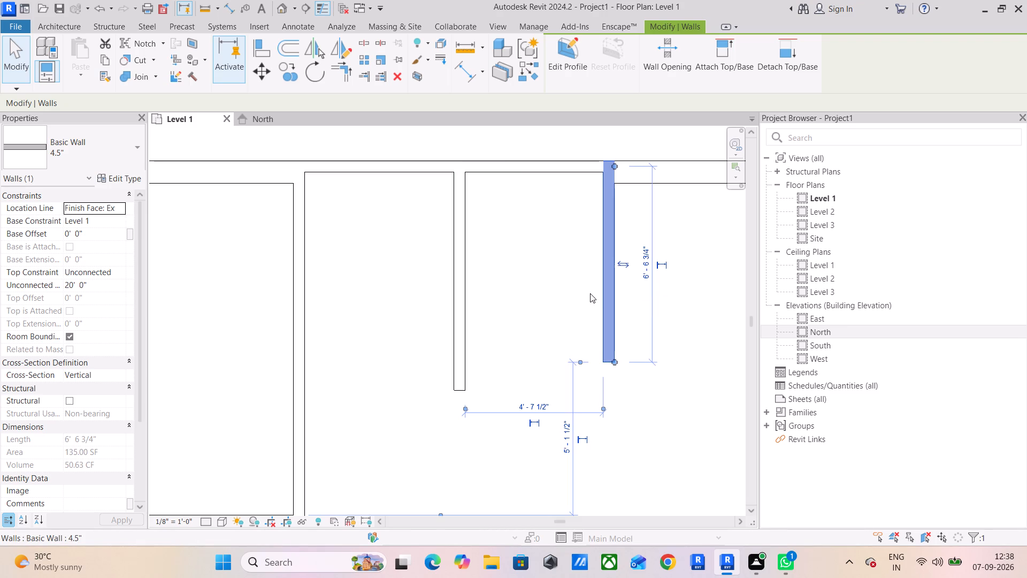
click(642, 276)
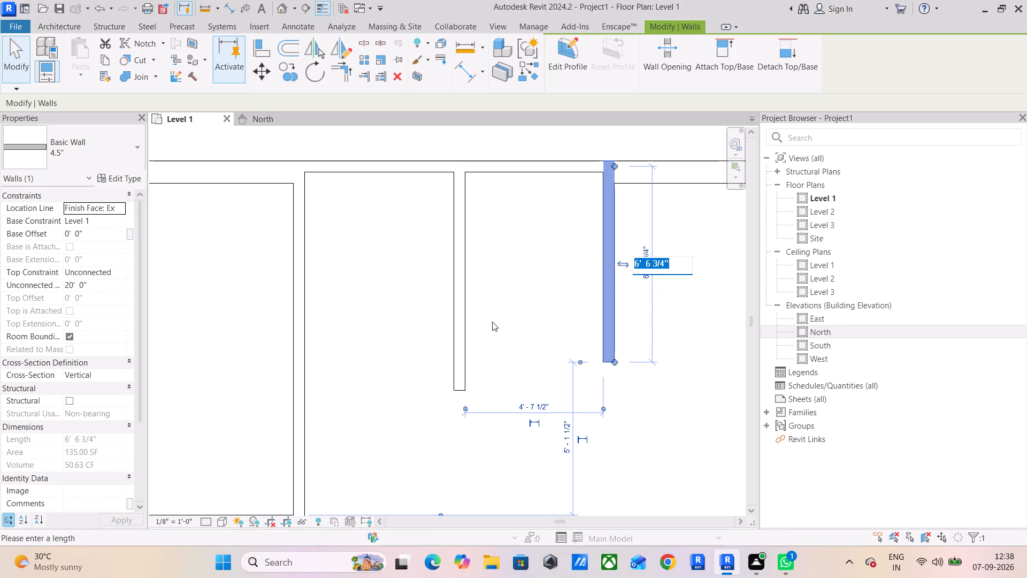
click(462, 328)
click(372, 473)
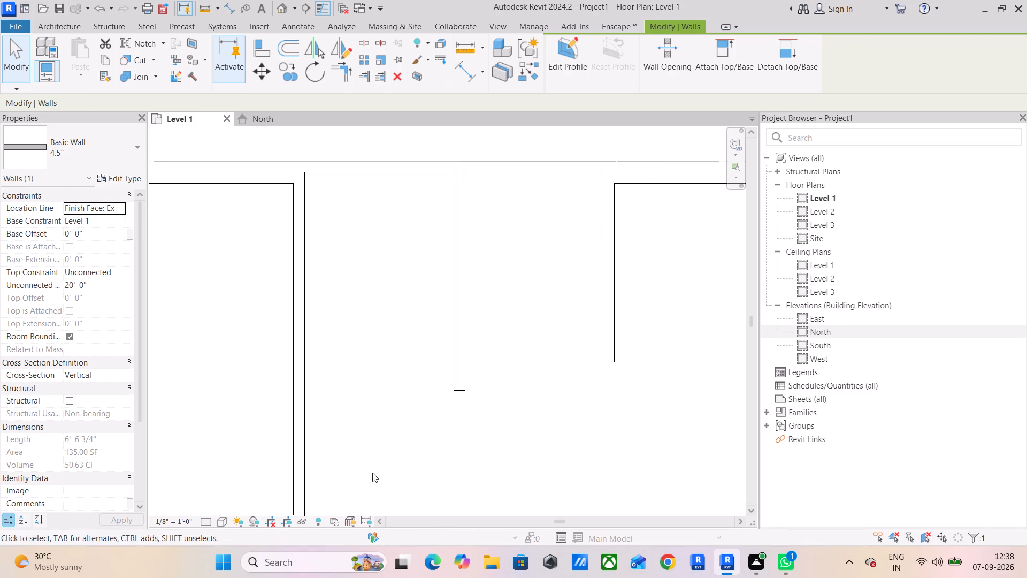
Delete the short vertical 4.5" wall nearest the upper-left room.
click(462, 331)
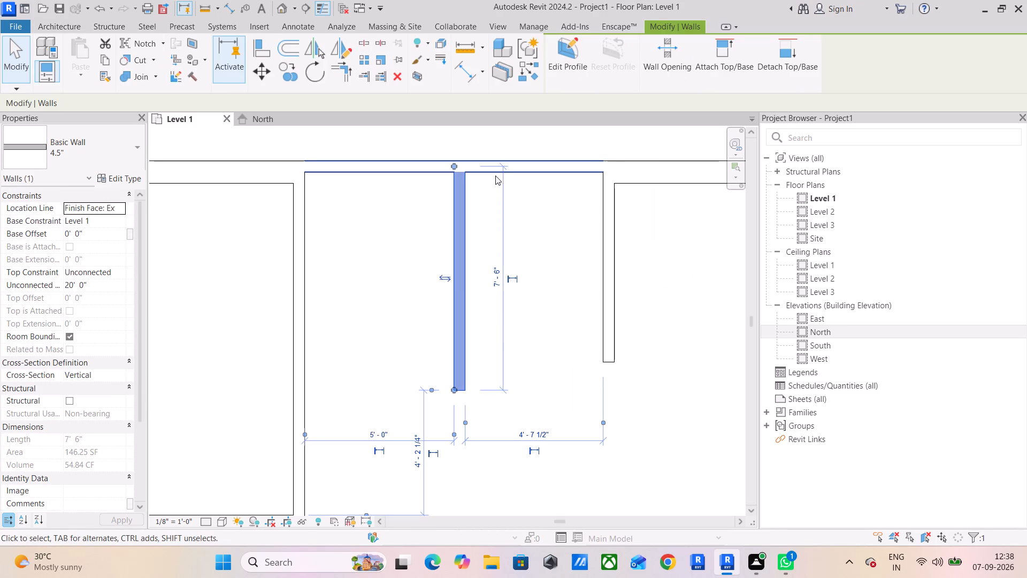
click(497, 166)
click(462, 234)
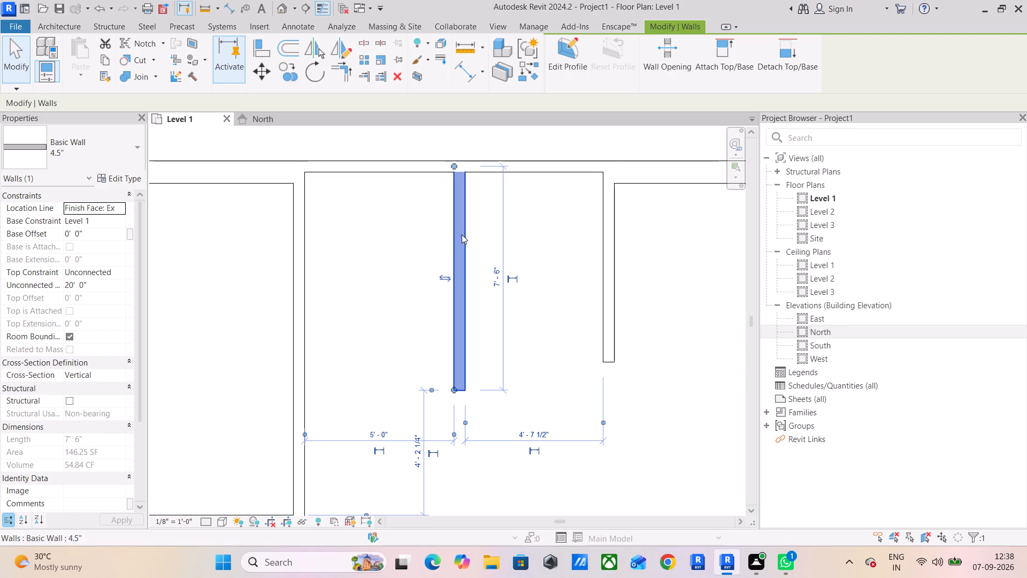
double_click(457, 164)
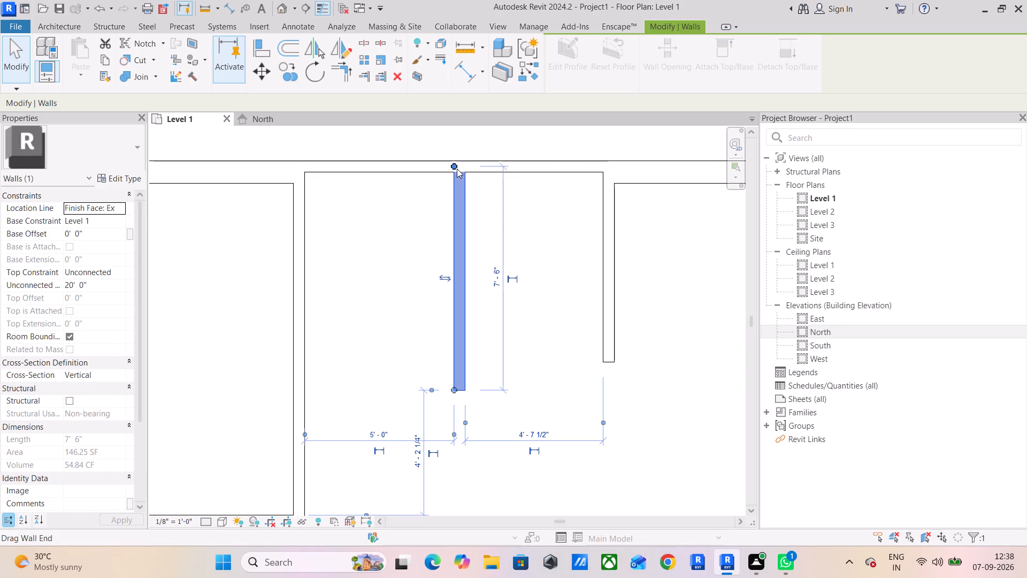
scroll(500, 166, up, 6)
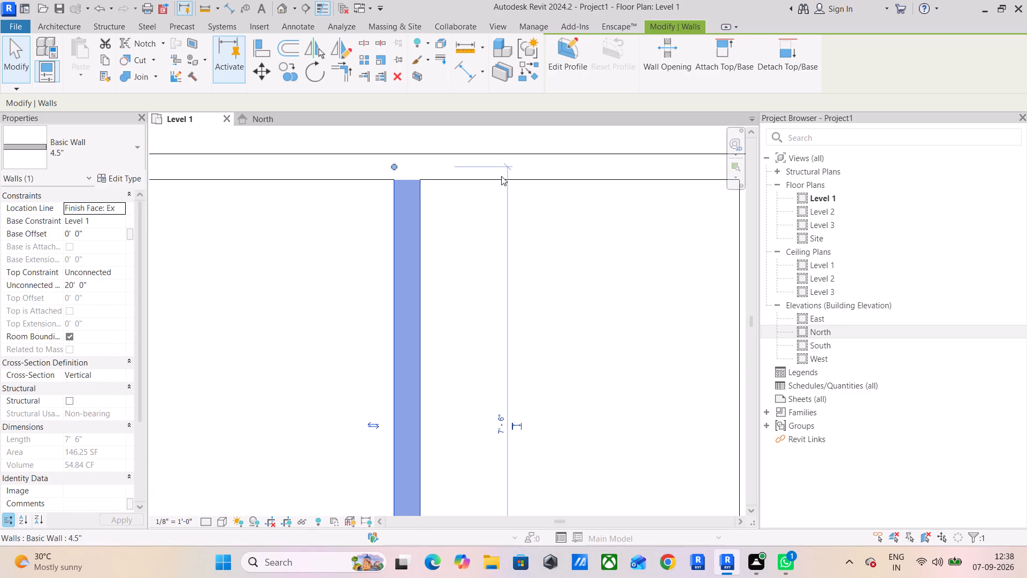
click(505, 166)
click(415, 205)
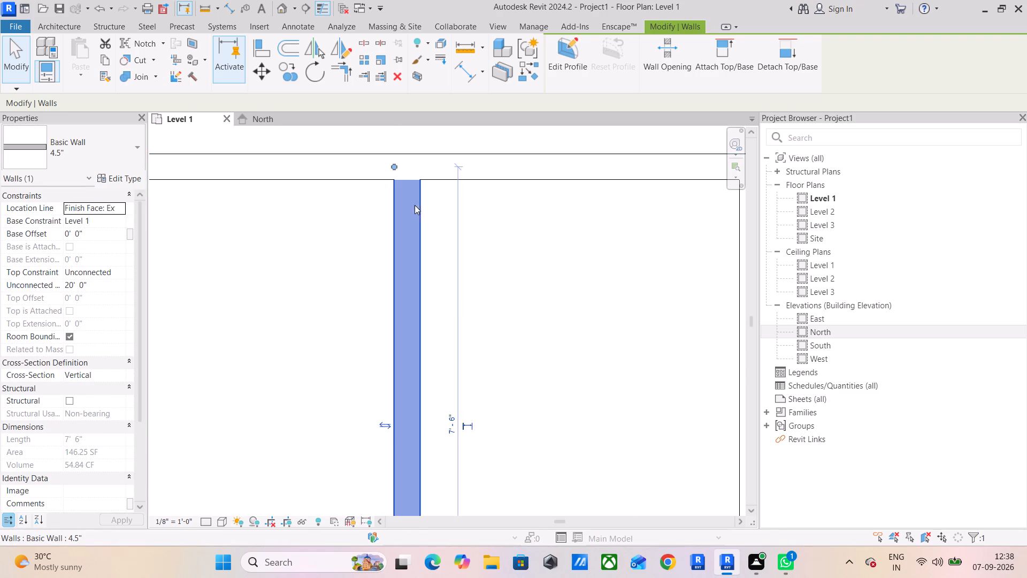
scroll(447, 317, down, 6)
middle_click(455, 355)
middle_drag(455, 355, 446, 286)
scroll(411, 302, up, 15)
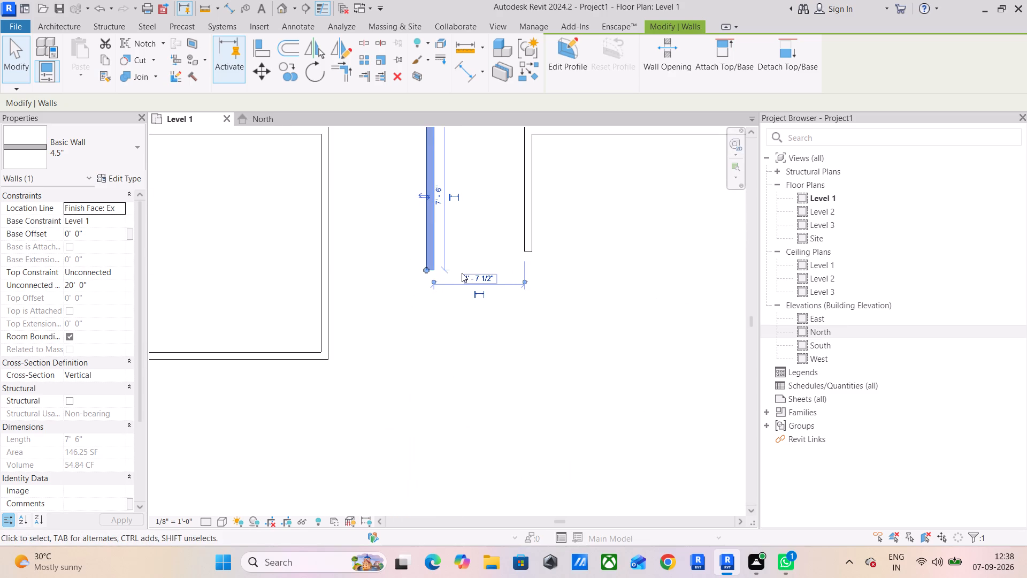
key(Delete)
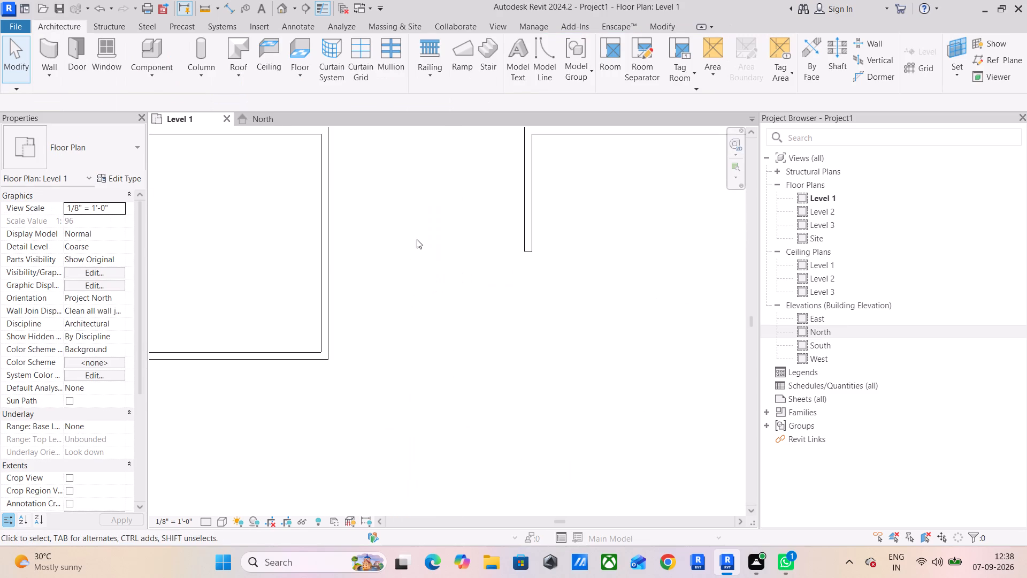
Draw a 7'6" vertical 4.5" wall down from the upper wall's inner face, leaving 5' clear from the upper-left room's right wall.
middle_drag(423, 230, 434, 408)
click(50, 55)
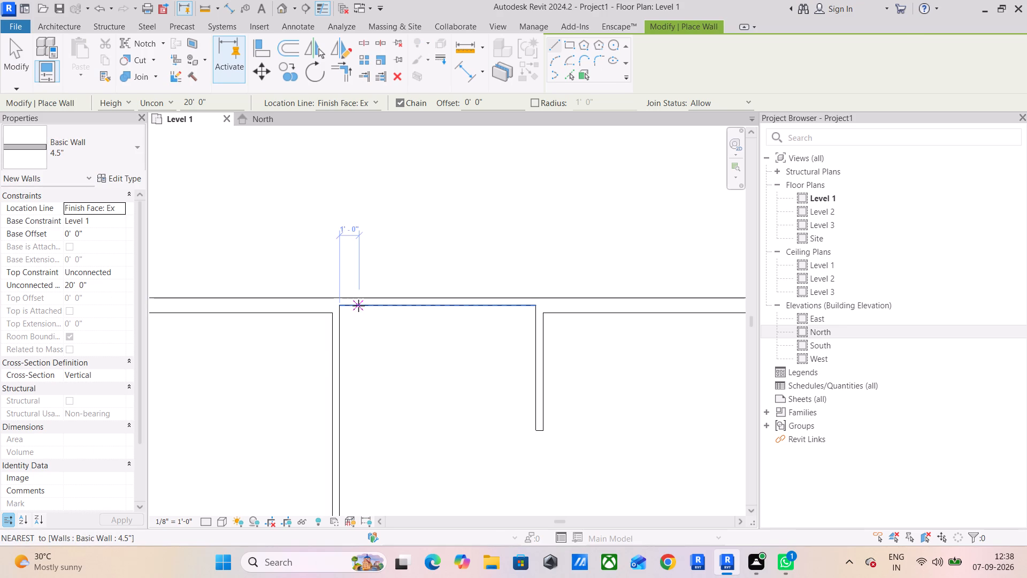
text(5')
key(Return)
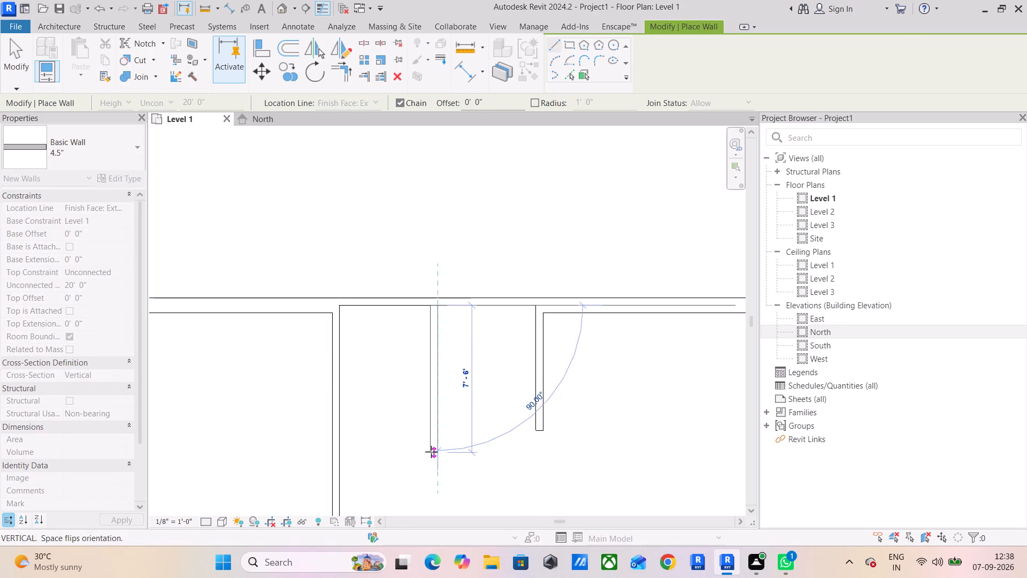
key(space)
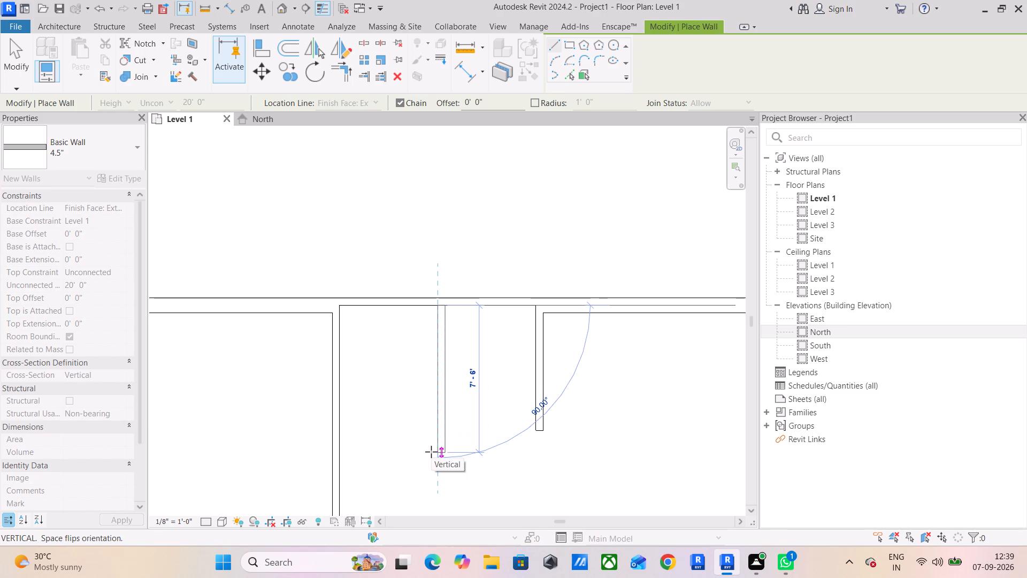
text(7'6")
key(Return)
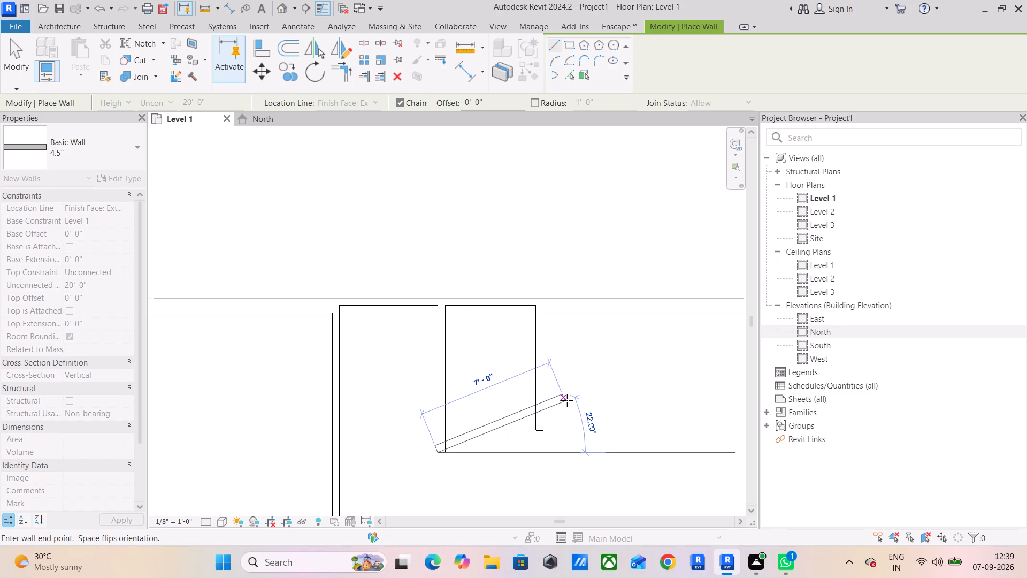
key(Escape)
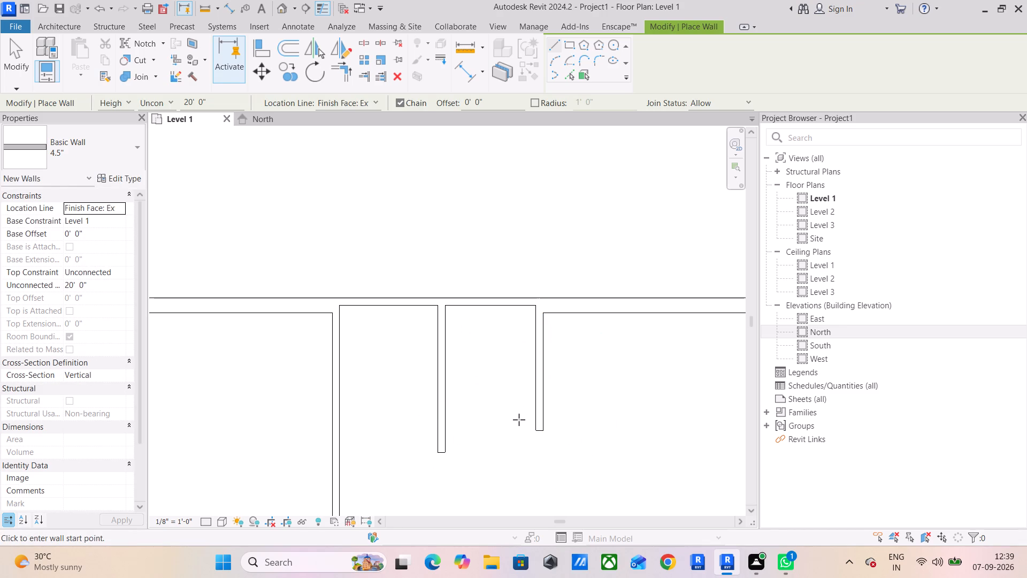
key(Escape)
key(Escape)
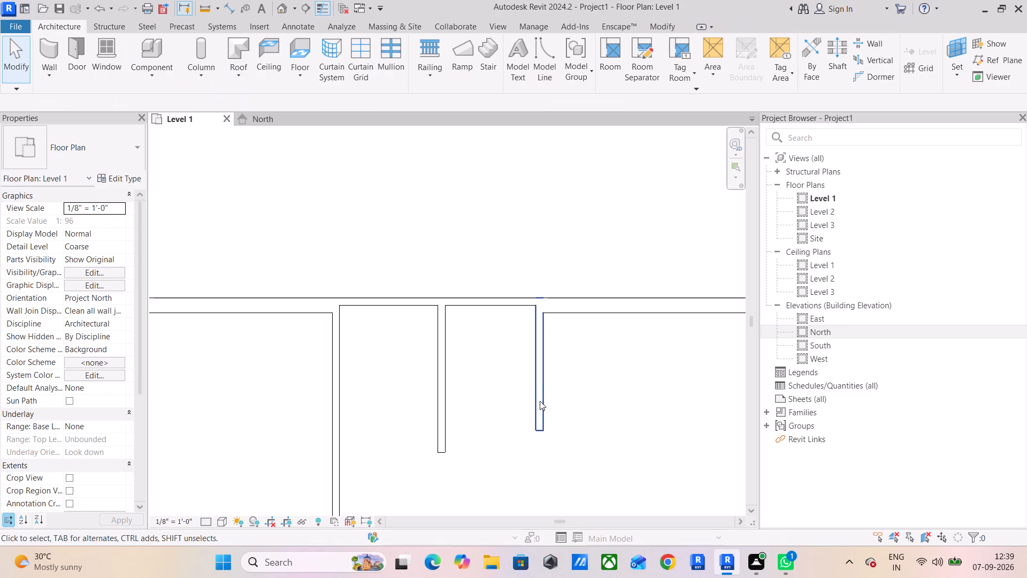
Delete the remaining old short vertical wall where the thin upper wall meets the 9" outer wall.
click(538, 398)
key(Delete)
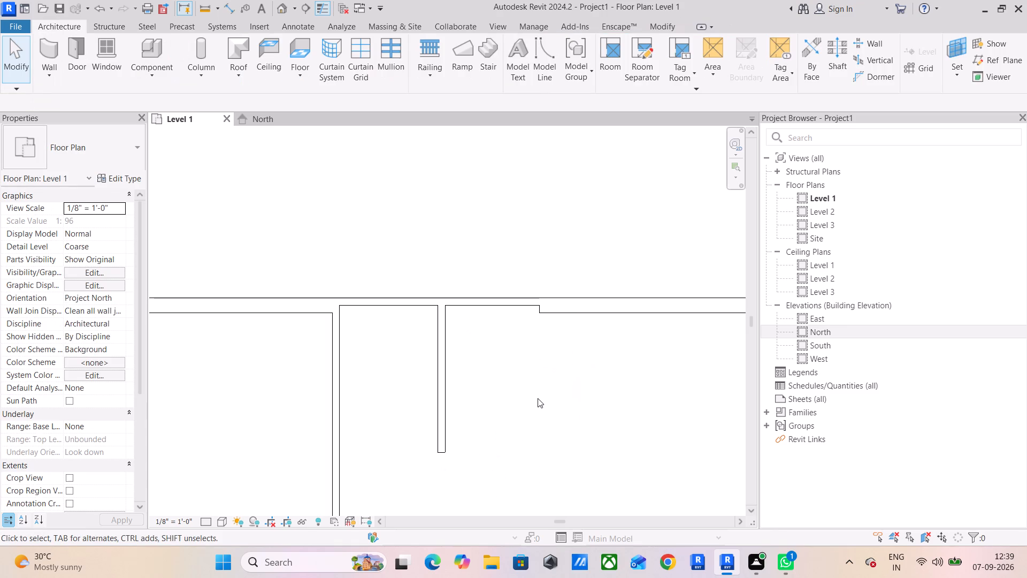
Draw a second 7'6" vertical 4.5" wall down from the upper wall, leaving 5' clear from the first new partition.
click(53, 58)
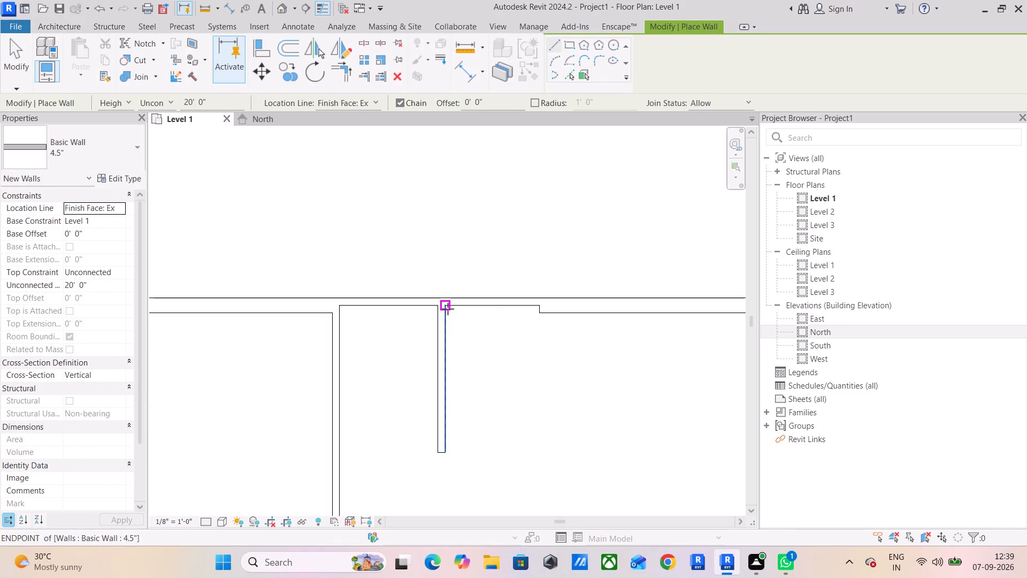
text(5')
key(Return)
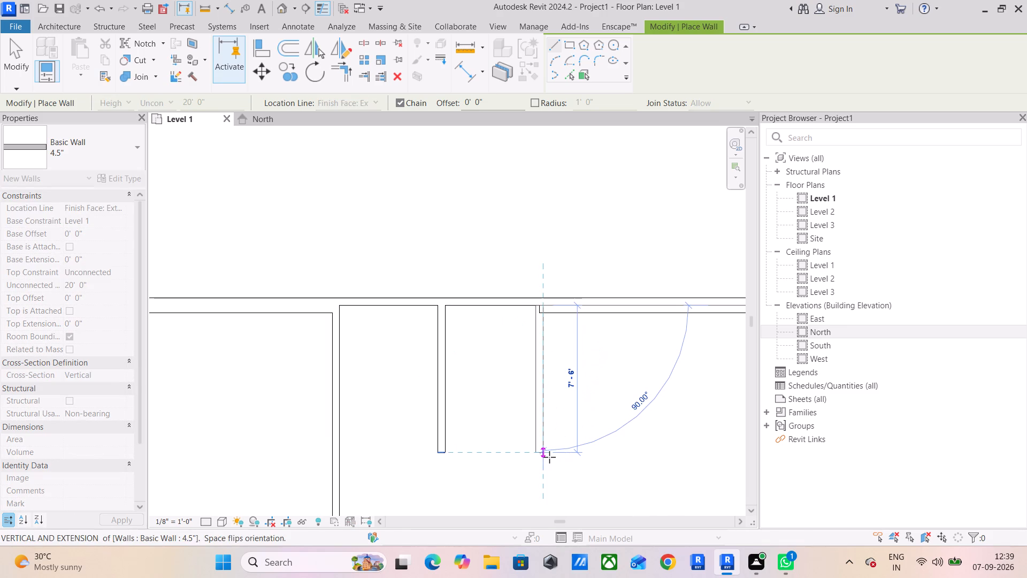
key(space)
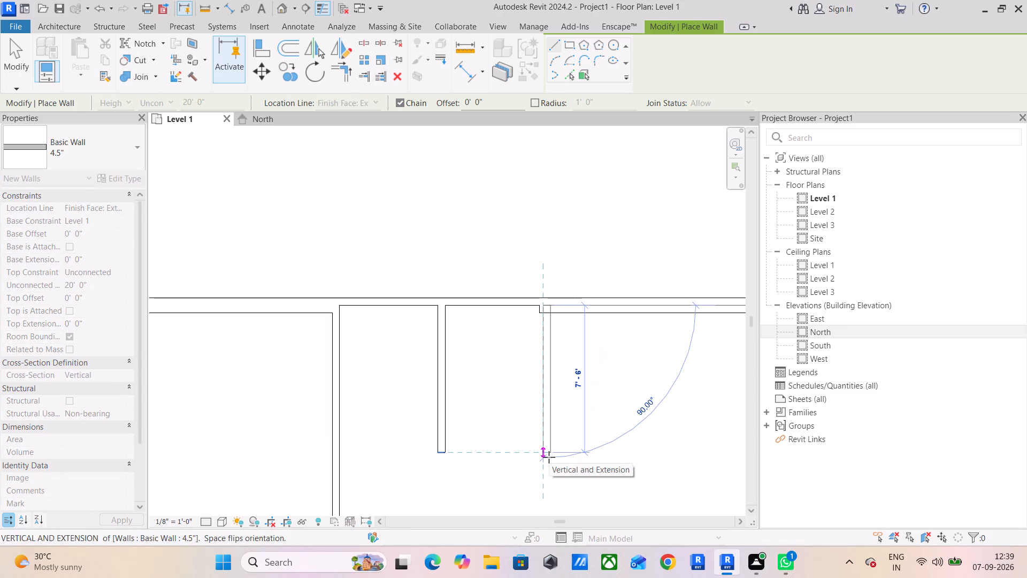
text(7'6)
key(shift+quotedbl)
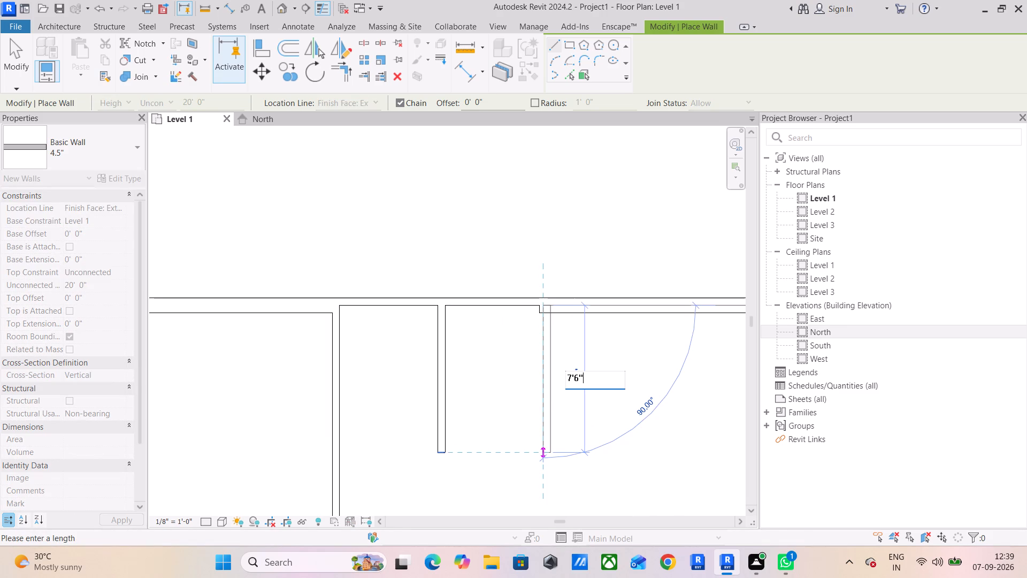
key(Return)
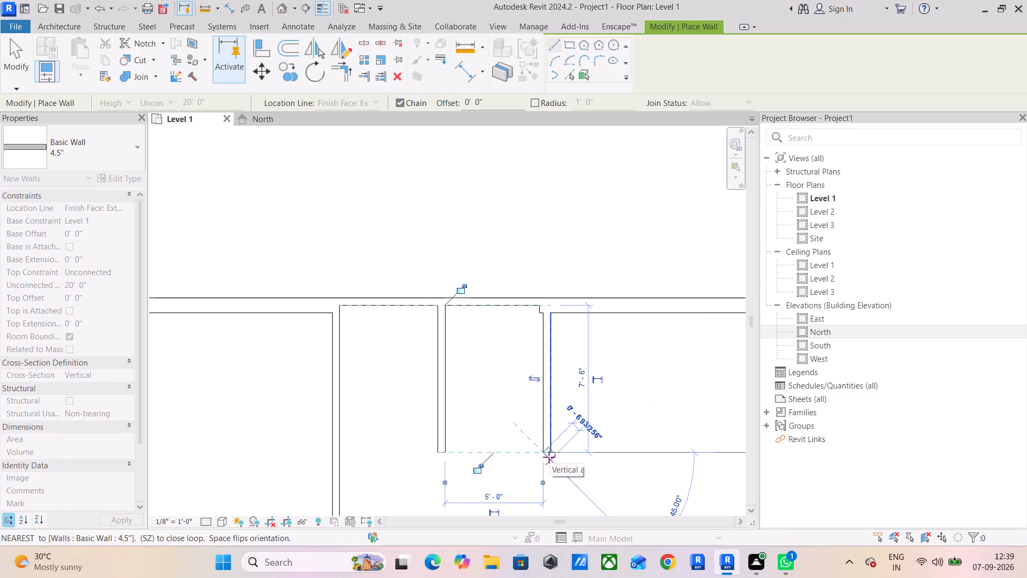
key(Escape)
key(Escape)
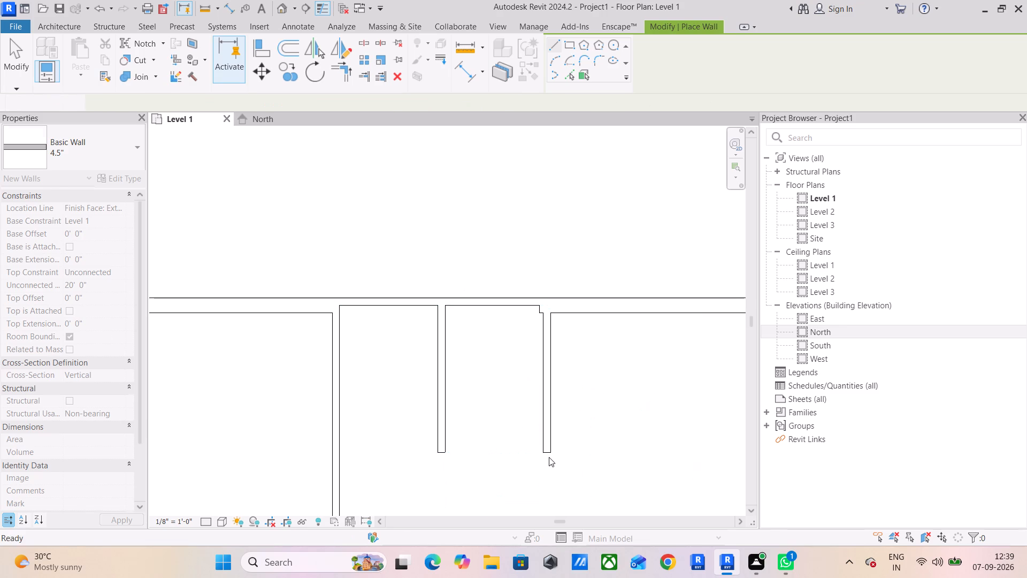
key(Escape)
Pull the 9" upper outer wall's left end back to align with the left face of the second new partition.
scroll(538, 256, up, 6)
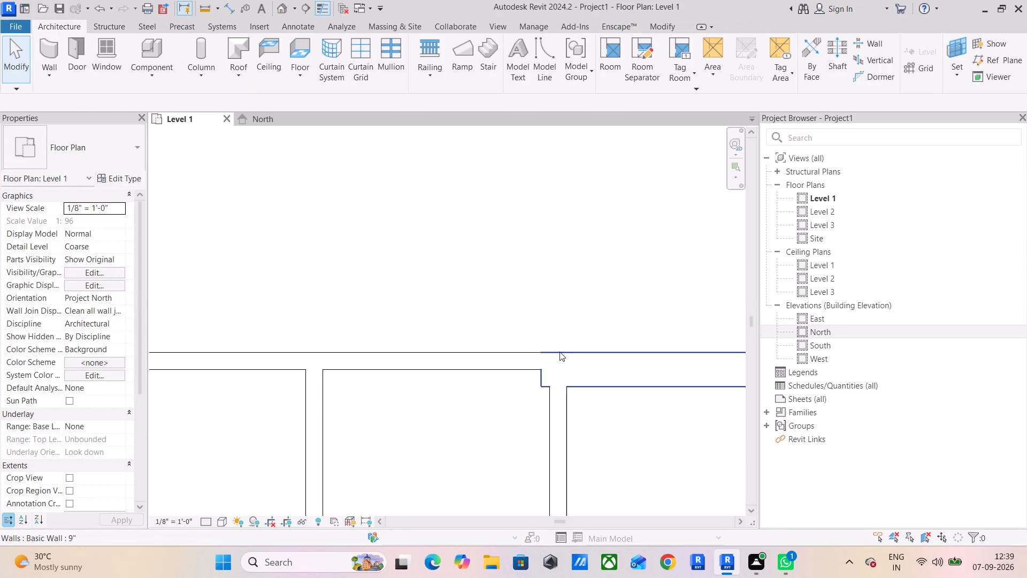
click(543, 377)
drag(540, 369, 547, 370)
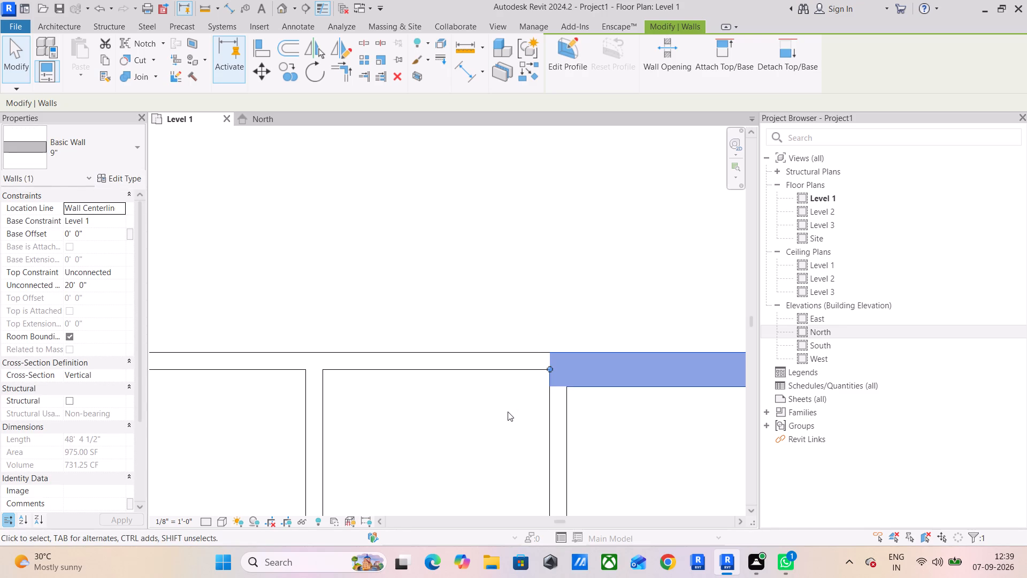
key(Escape)
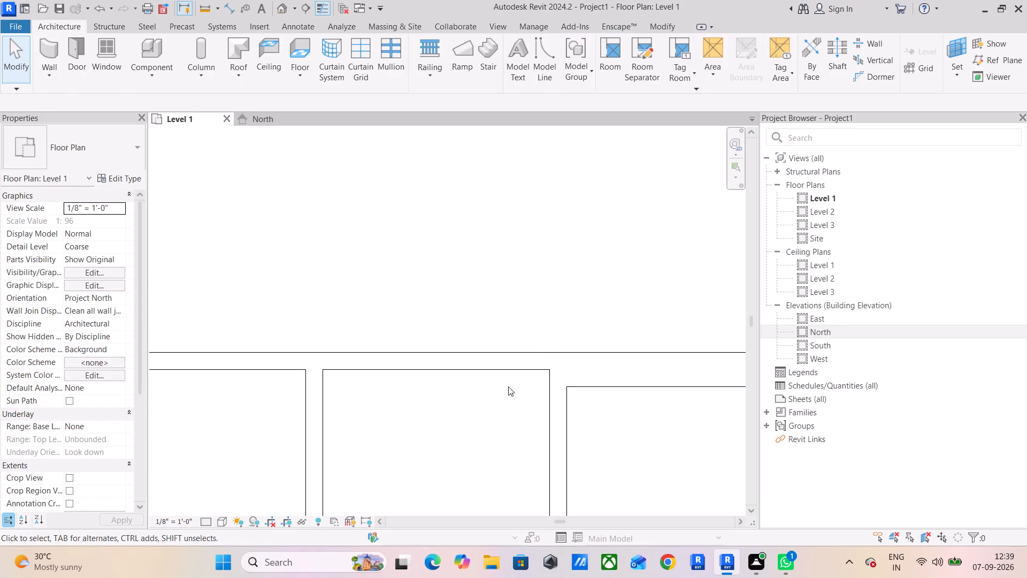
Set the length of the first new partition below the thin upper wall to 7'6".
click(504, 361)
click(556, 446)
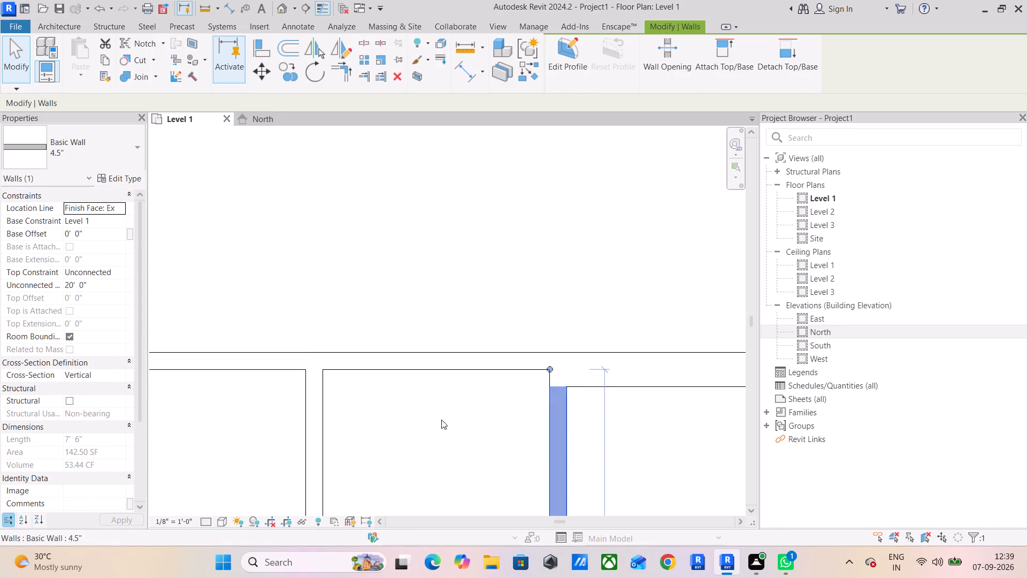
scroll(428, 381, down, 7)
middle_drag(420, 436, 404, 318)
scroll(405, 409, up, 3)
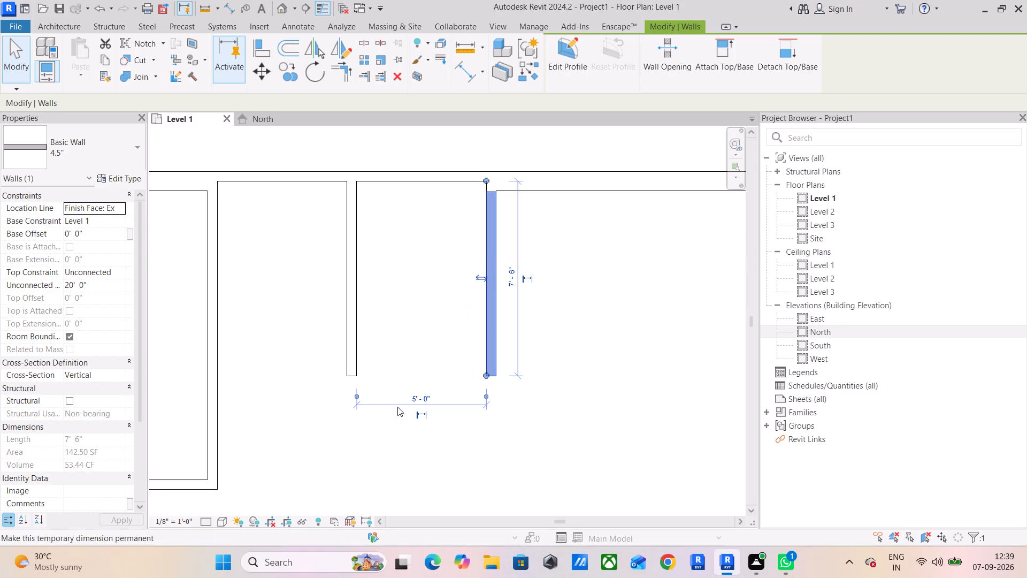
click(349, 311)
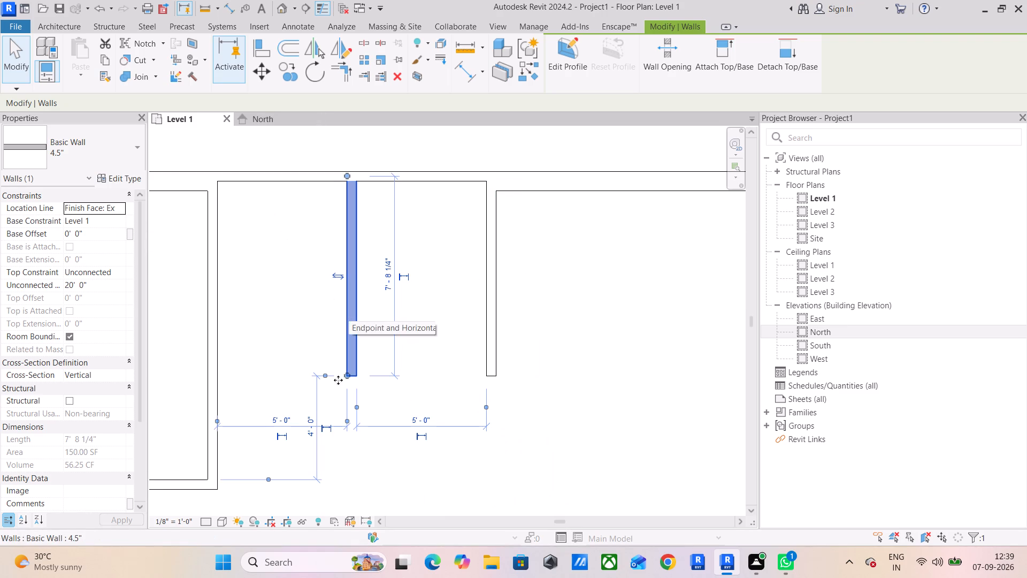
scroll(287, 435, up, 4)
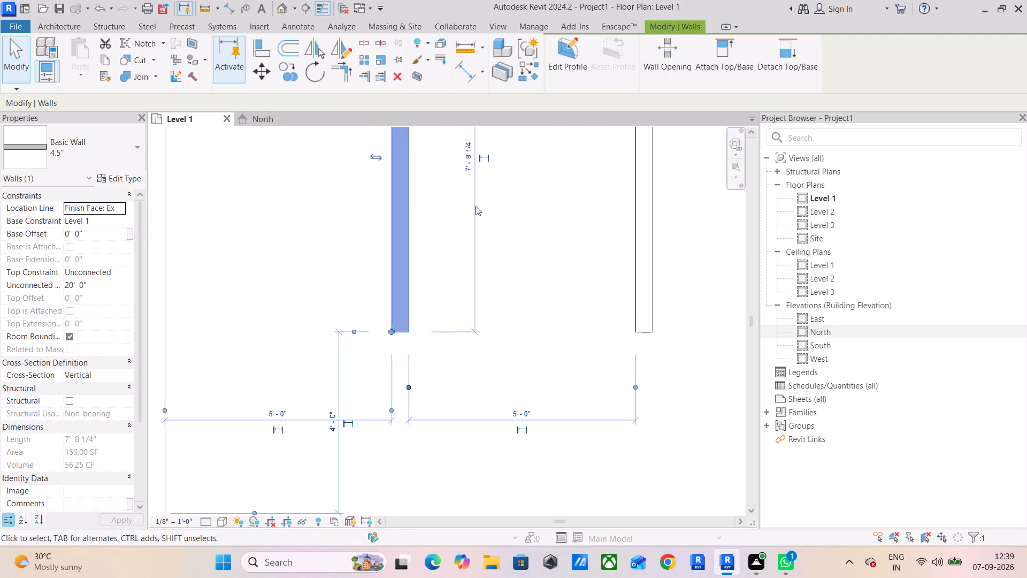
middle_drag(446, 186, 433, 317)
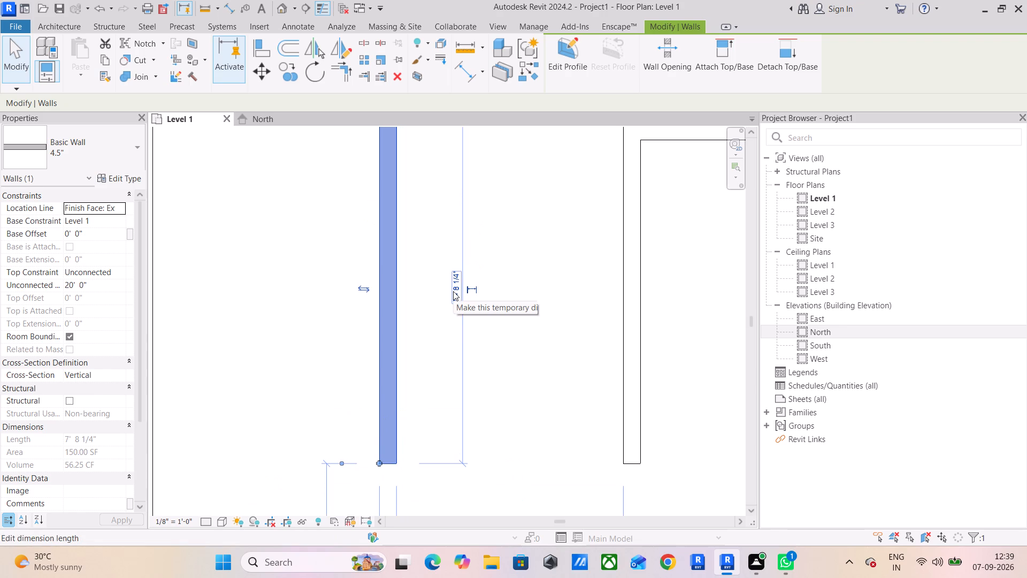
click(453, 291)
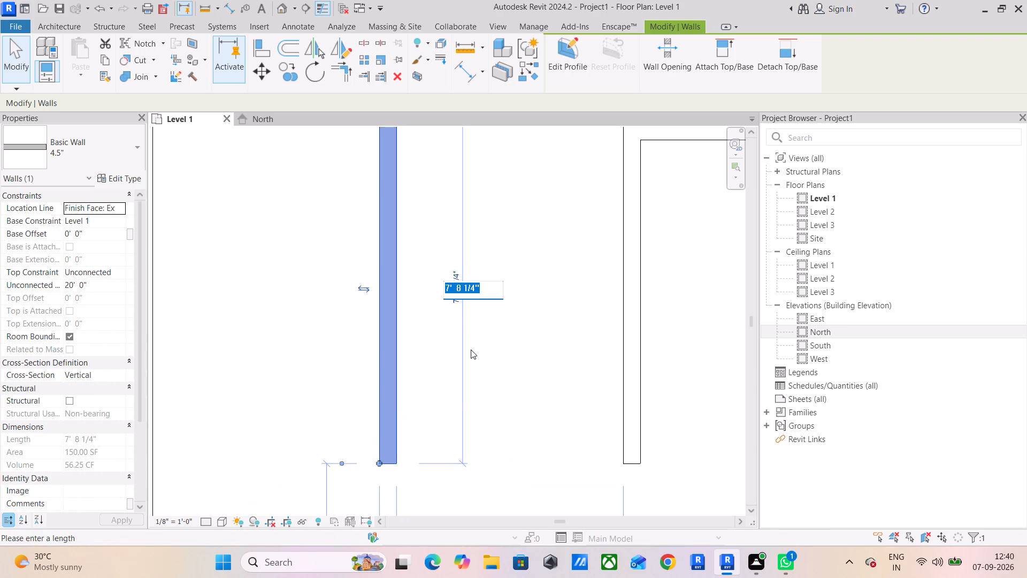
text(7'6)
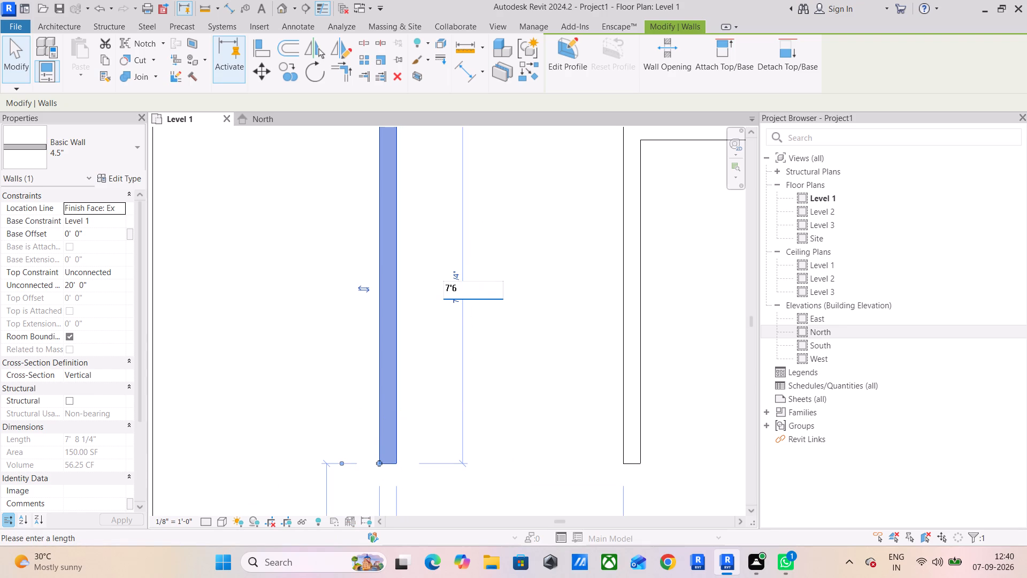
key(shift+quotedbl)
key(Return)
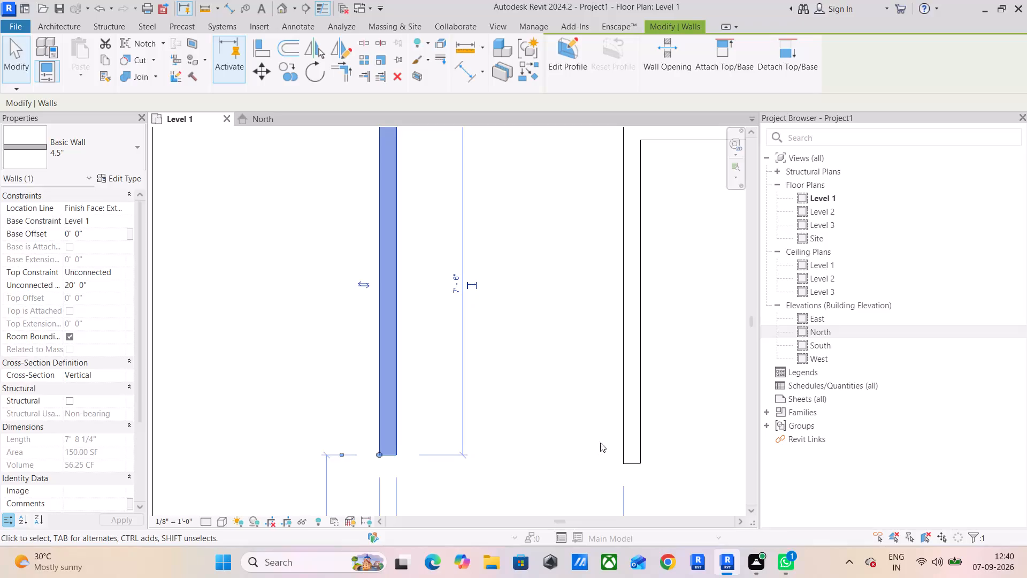
Stretch the first new partition's lower end down to line up with the second partition's lower end.
click(629, 409)
click(669, 298)
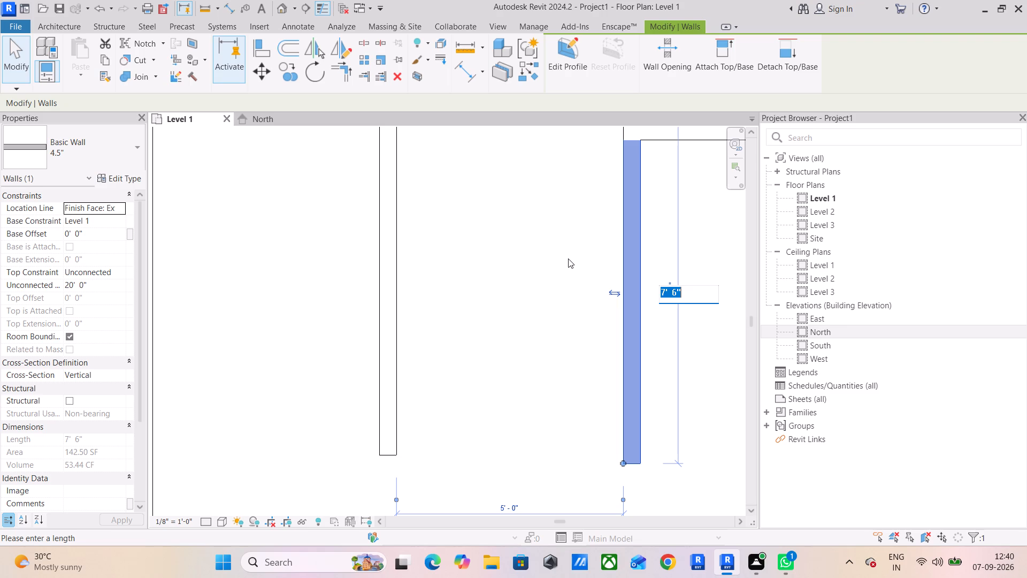
click(390, 282)
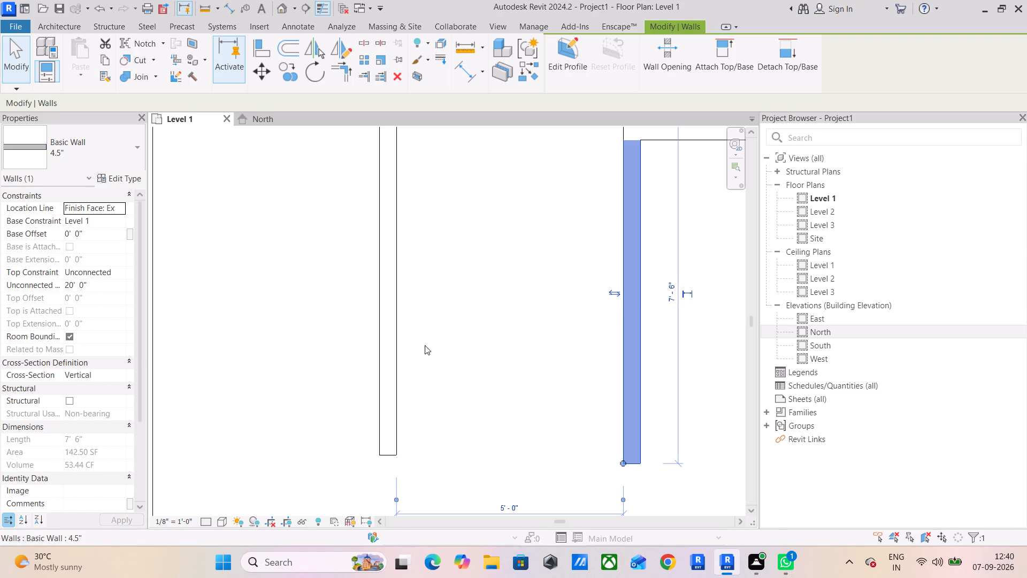
click(386, 363)
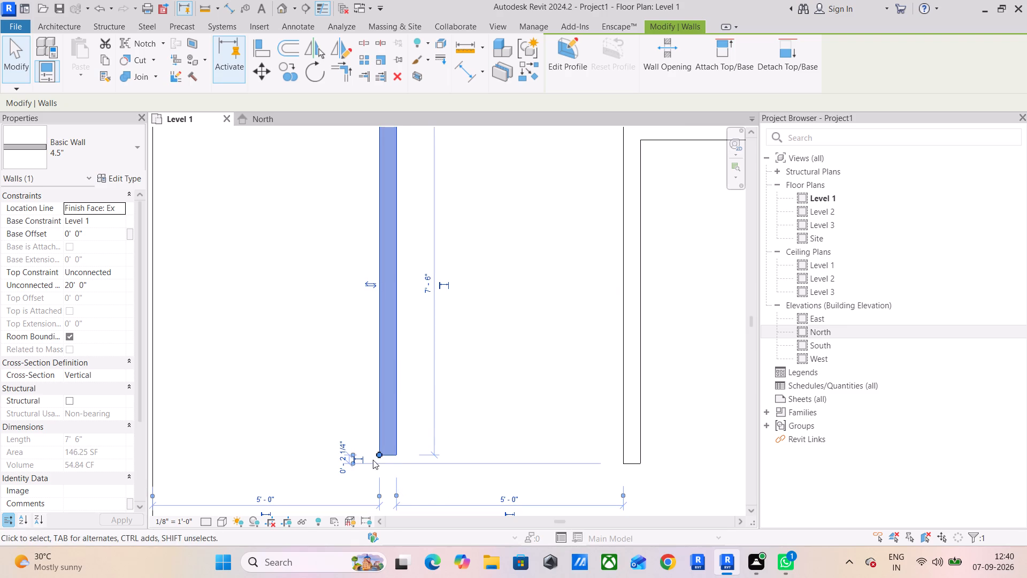
drag(375, 454, 374, 464)
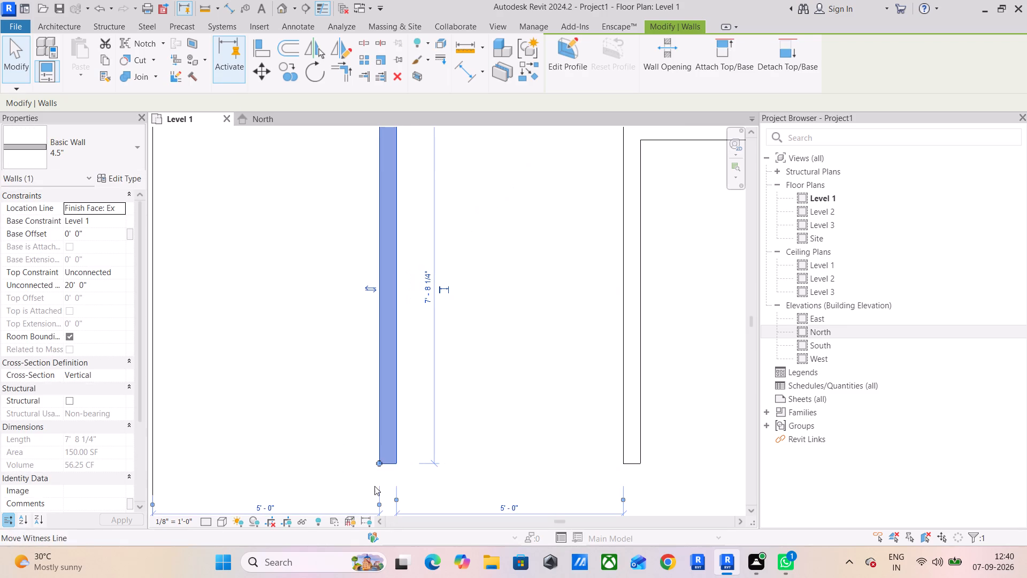
key(Escape)
key(Escape)
key(Escape)
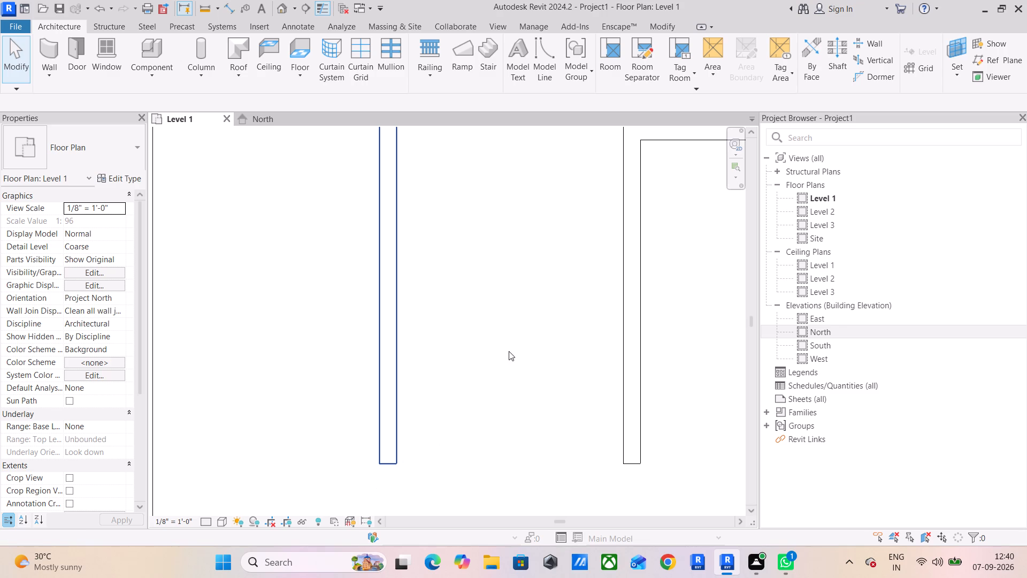
Draw a 4.5" horizontal wall about 10'9" long beneath both partitions, from the second partition's right face to the upper-left room's right wall.
scroll(509, 351, down, 4)
middle_drag(509, 362, 428, 261)
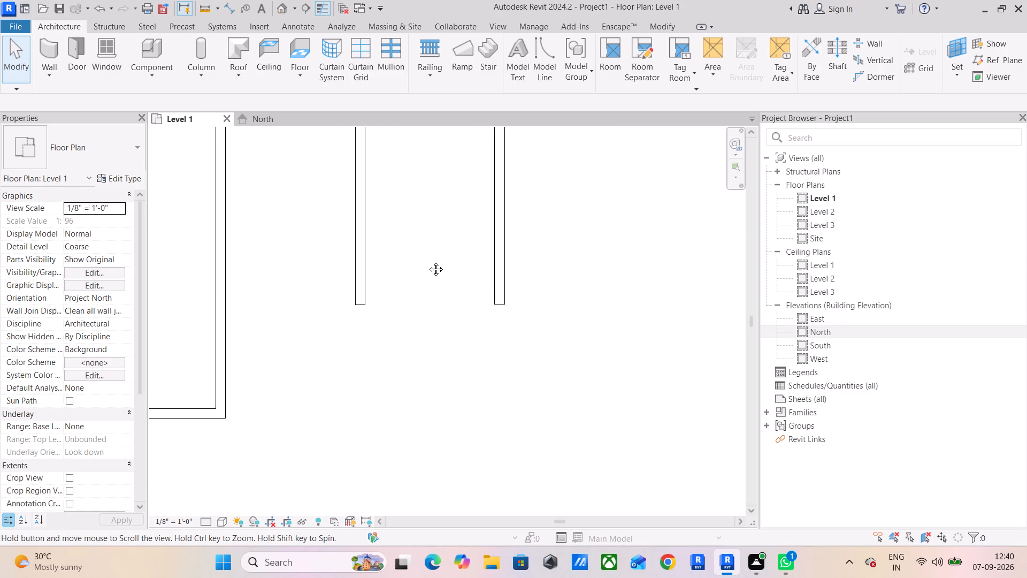
middle_drag(428, 261, 427, 265)
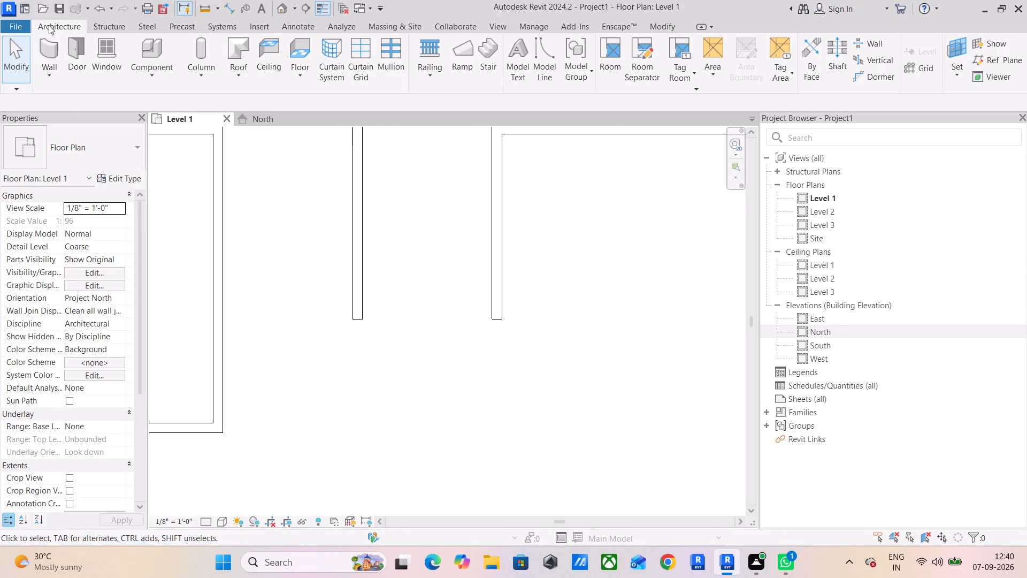
click(49, 25)
click(46, 42)
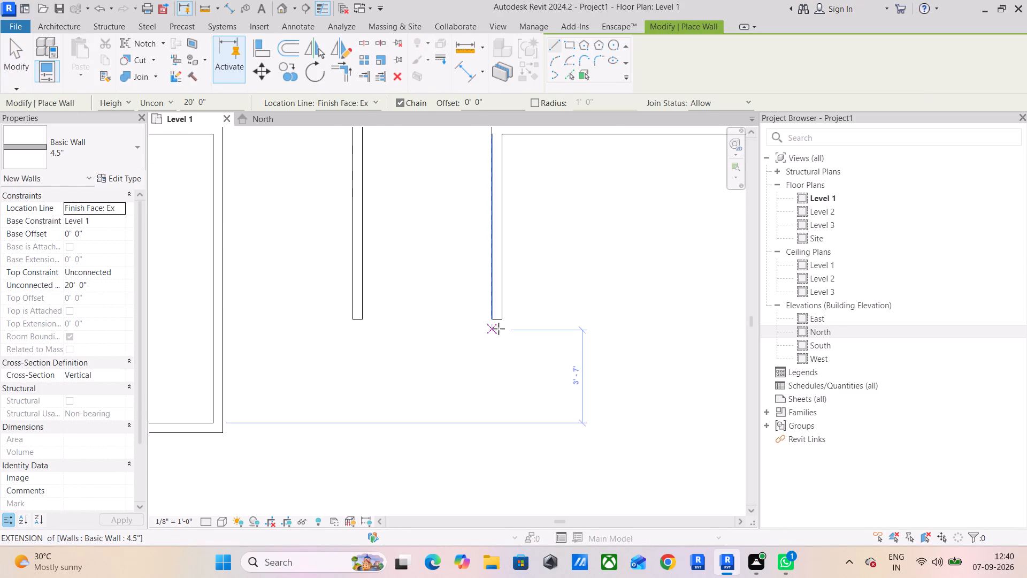
click(507, 319)
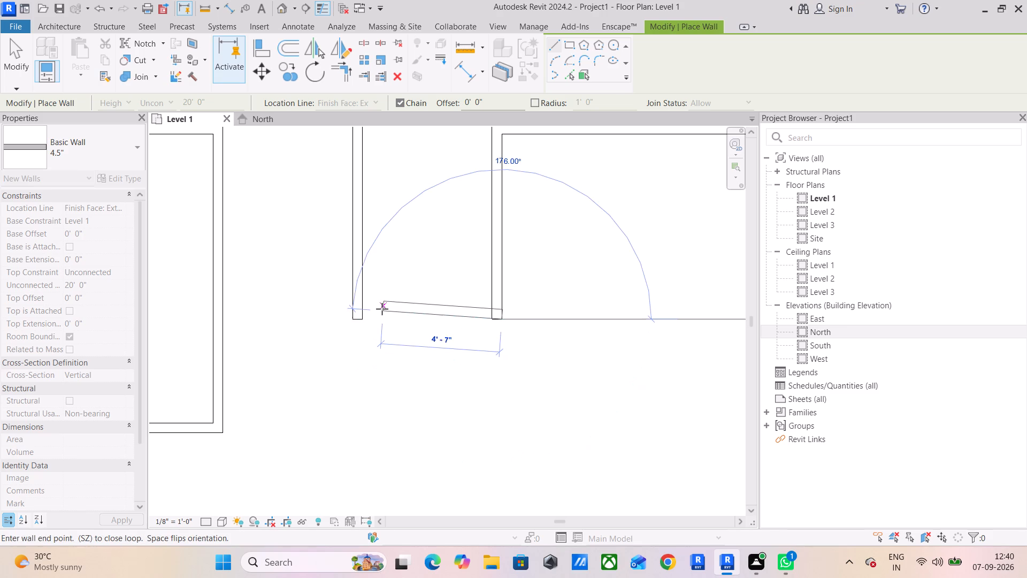
key(space)
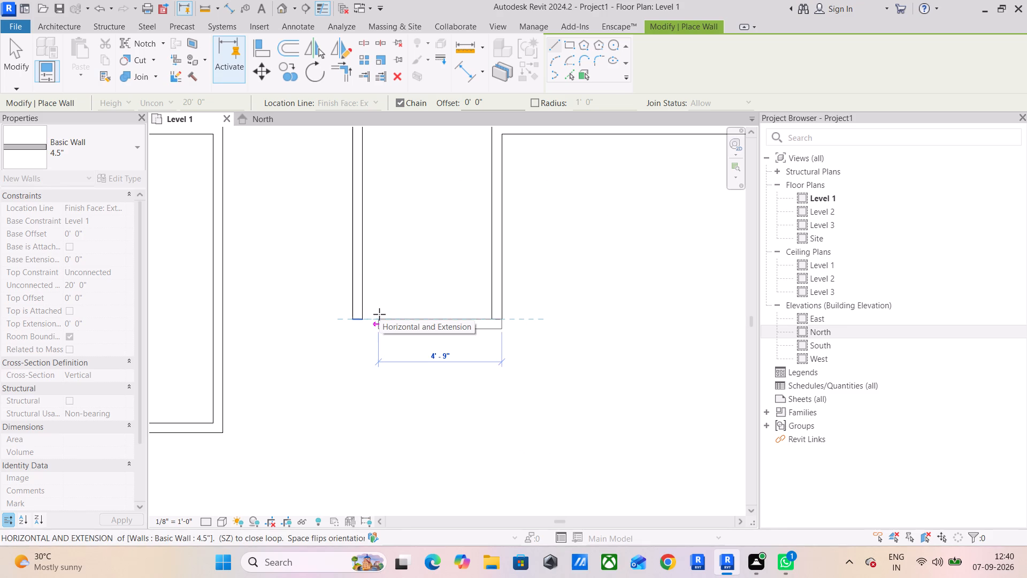
click(224, 322)
key(Escape)
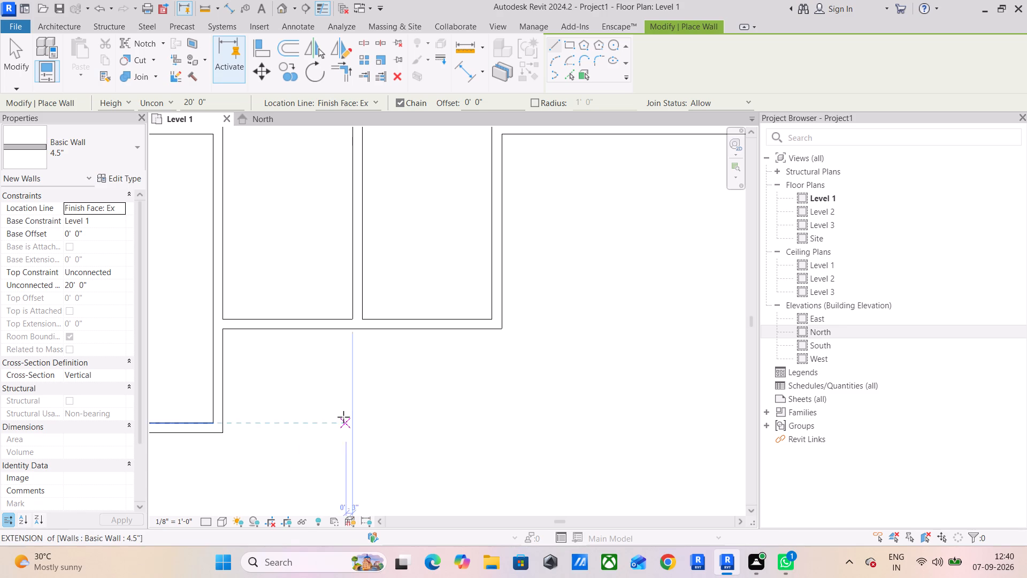
Enclose a 7'6" by 4'6" room with 4.5" walls below the upper-left room, starting from the left outer wall's inner face.
middle_drag(342, 417, 647, 227)
scroll(647, 230, down, 4)
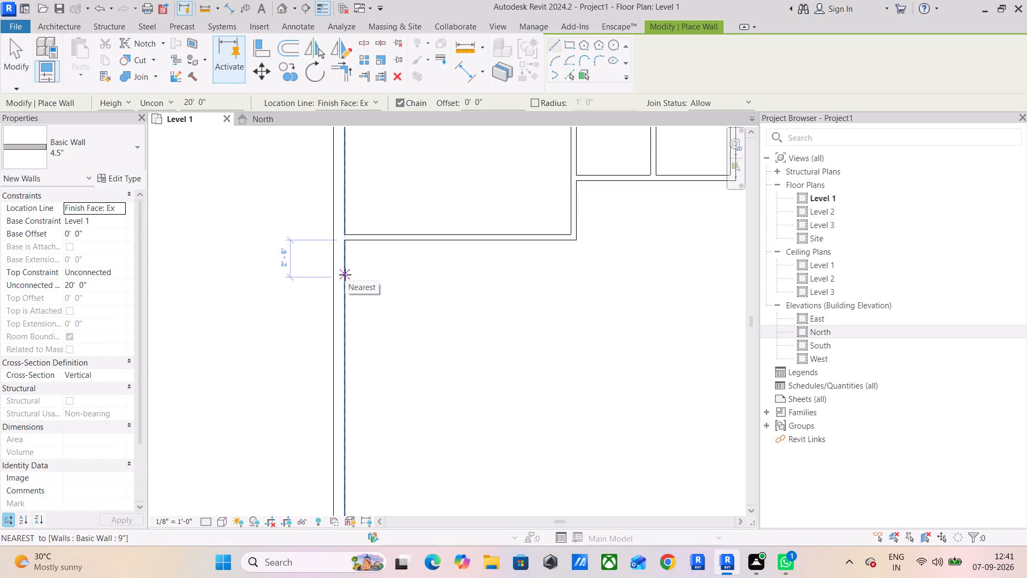
text(4'6")
key(Return)
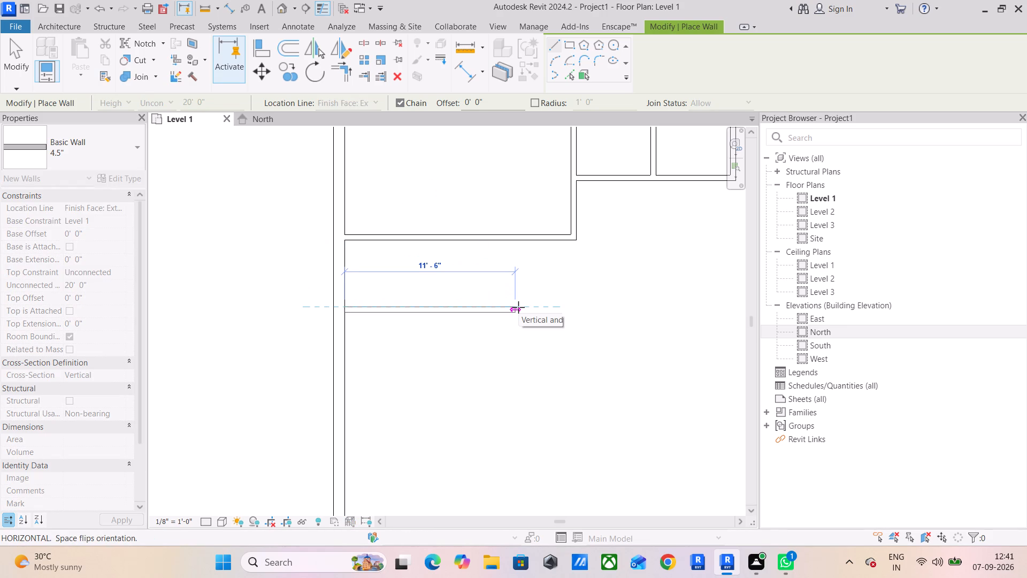
text(7'6")
key(Return)
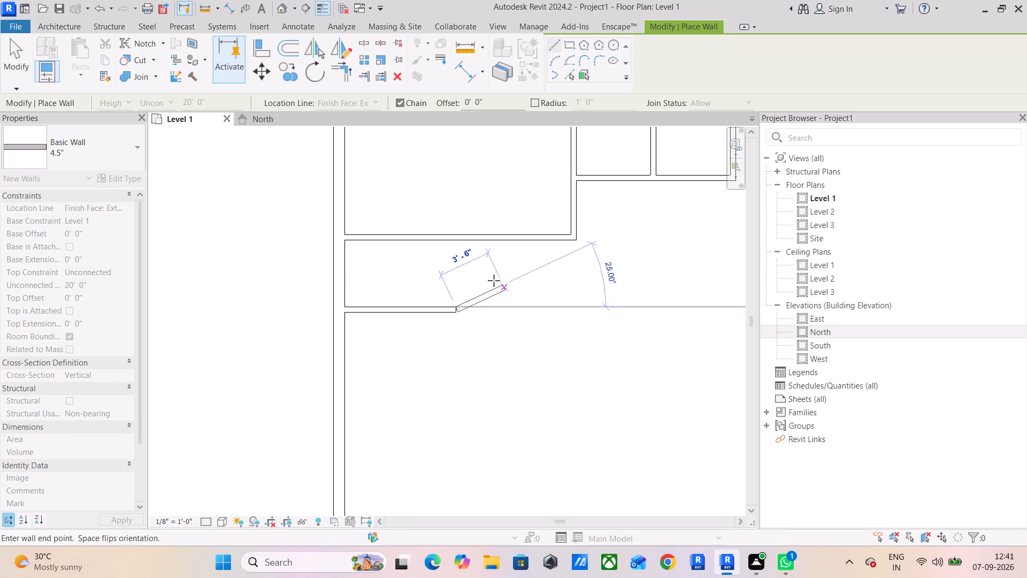
click(452, 245)
key(Escape)
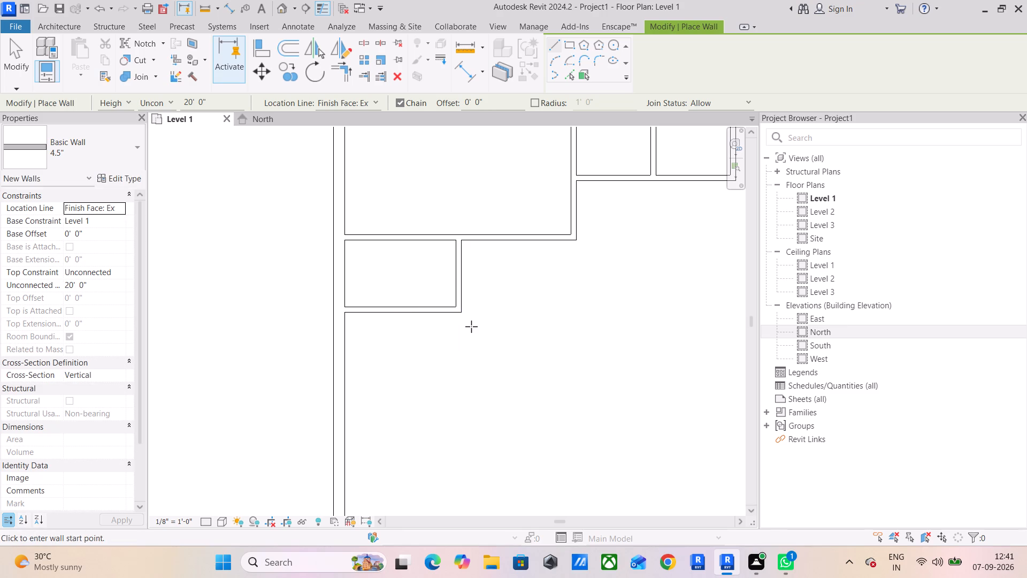
Continue the small room's bottom wall 5' to the right and close it up to the upper-left room's bottom wall with 4.5" walls.
click(466, 311)
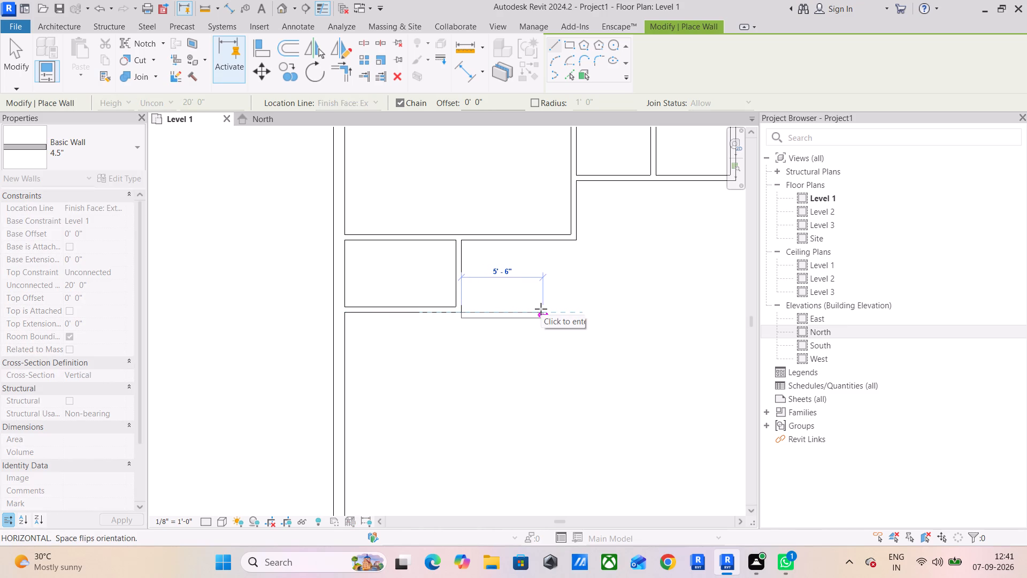
key(space)
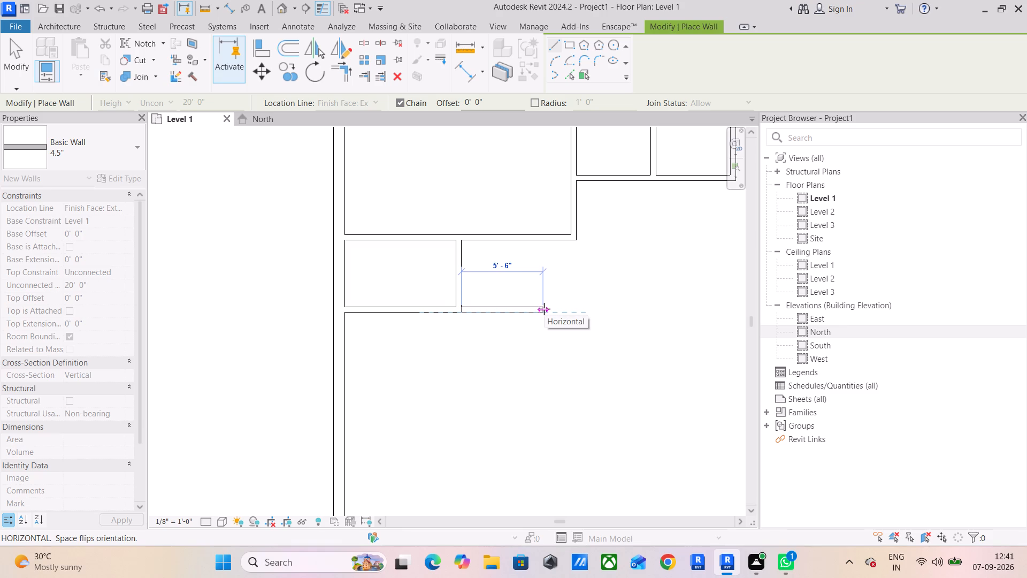
text(5')
key(Return)
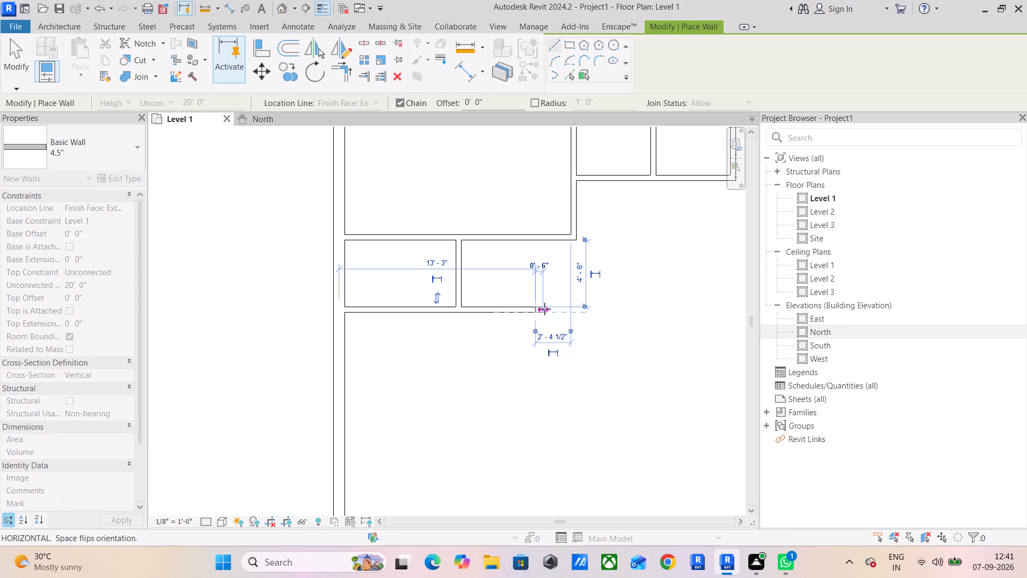
click(534, 244)
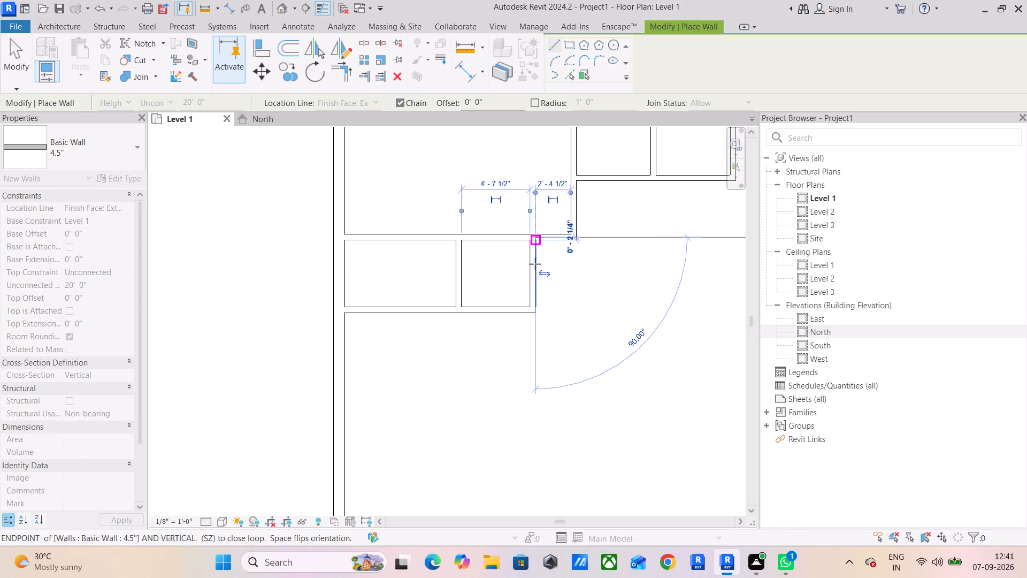
key(Escape)
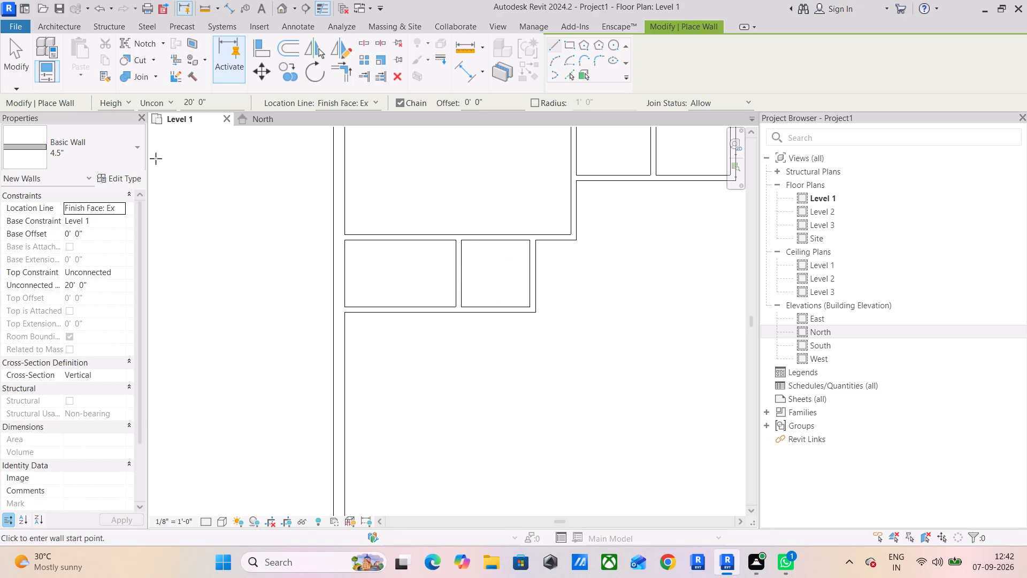
Duplicate the 4.5" wall type as 6" and set its structure layer thickness to 6".
click(132, 157)
click(109, 139)
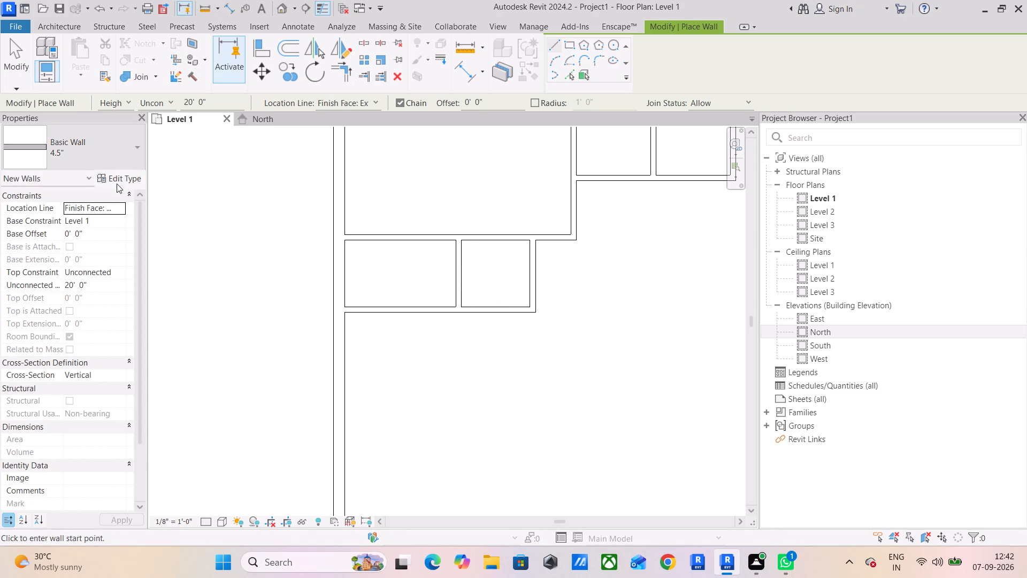
click(117, 184)
click(612, 111)
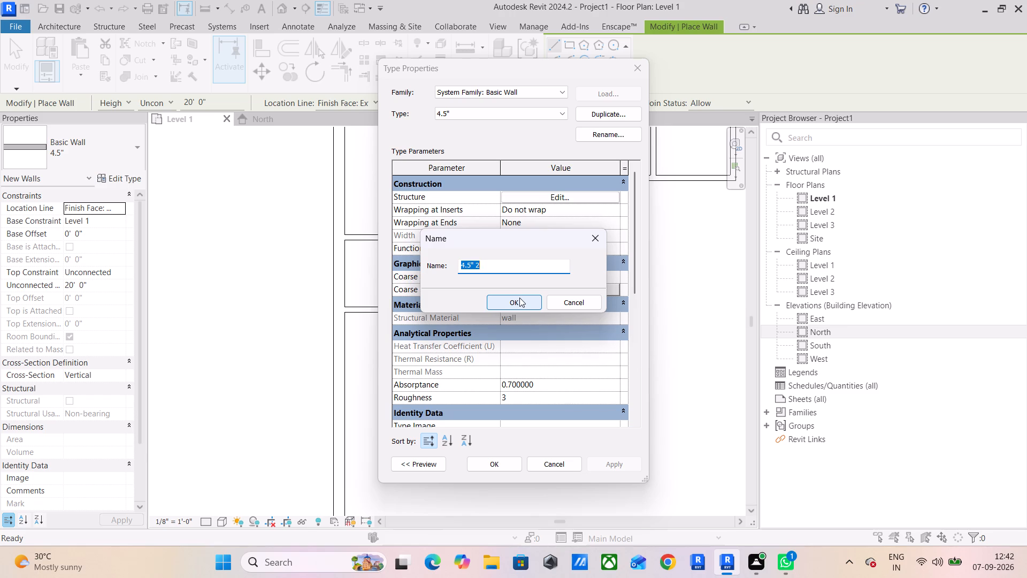
text(6")
key(Return)
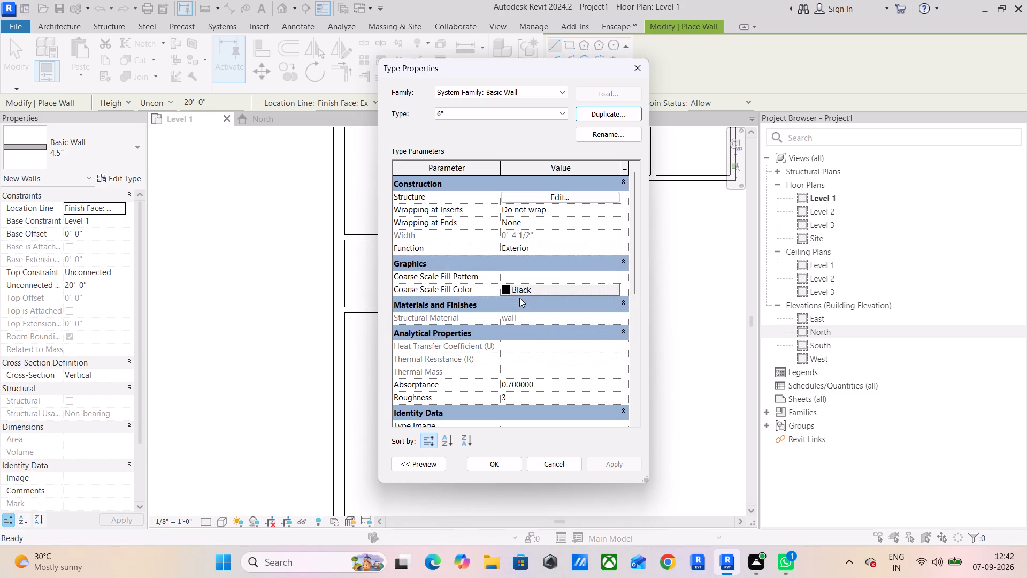
click(532, 201)
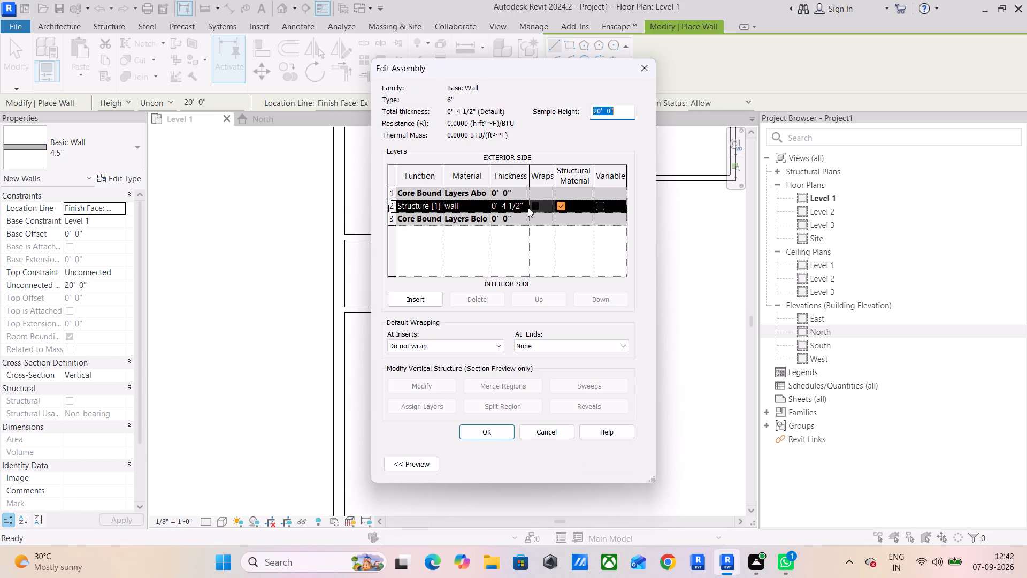
click(524, 209)
click(524, 209)
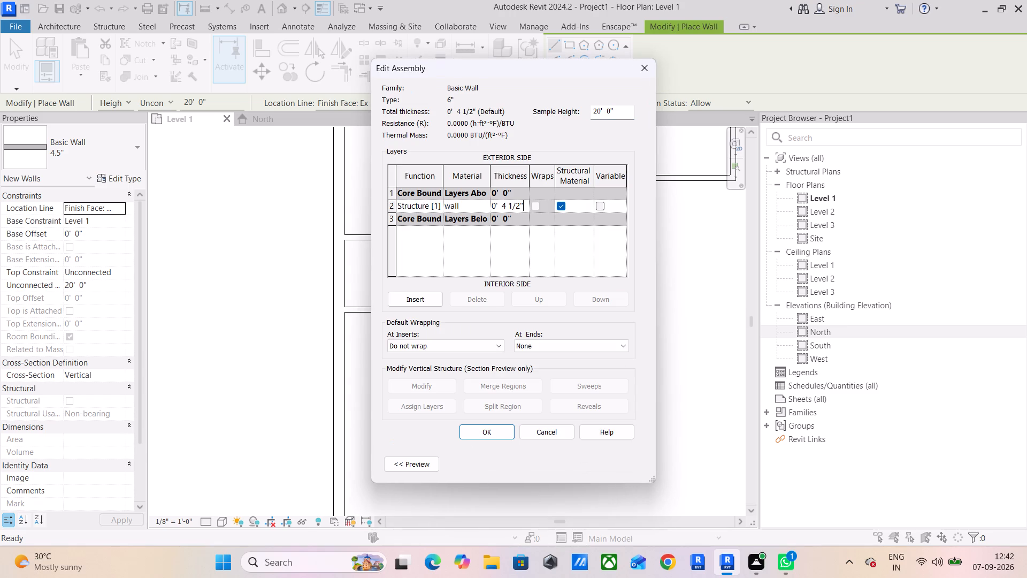
drag(524, 209, 487, 214)
text(6")
key(Return)
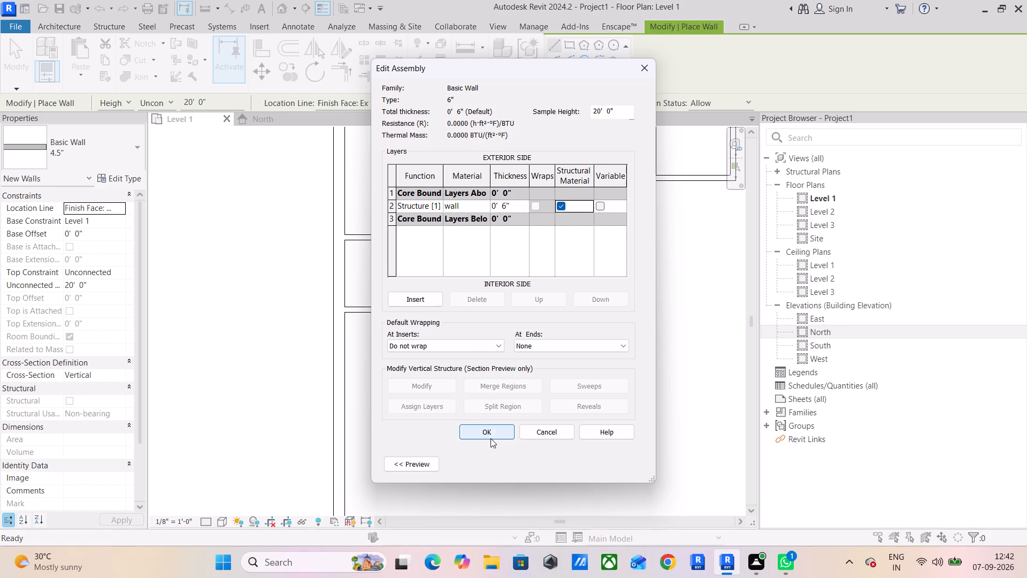
click(490, 438)
click(601, 461)
click(476, 468)
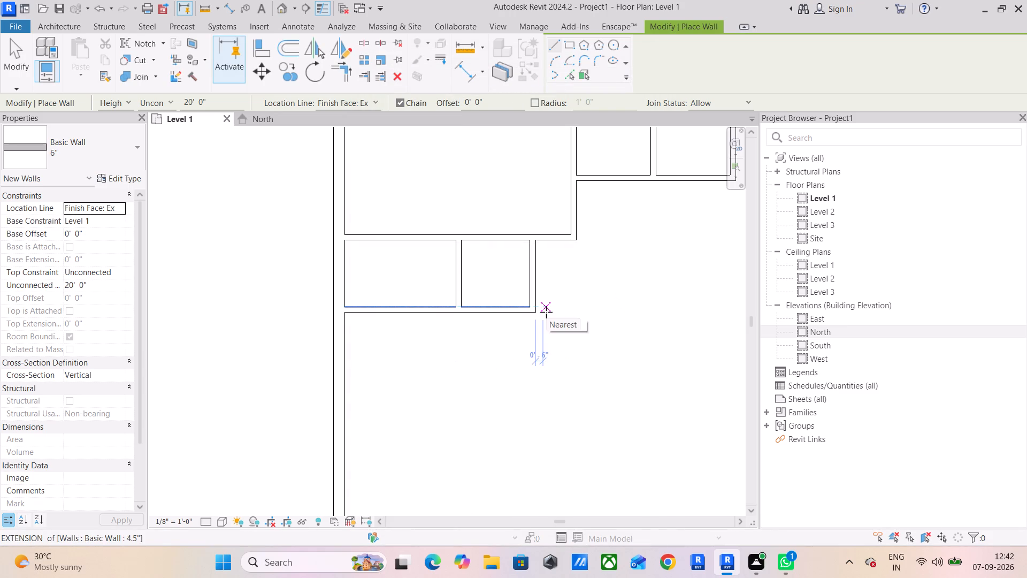
Delete all the 4.5" interior partitions of the upper-left room and the small rooms beside and below it, keeping the outer walls.
key(Escape)
key(Escape)
scroll(449, 306, down, 5)
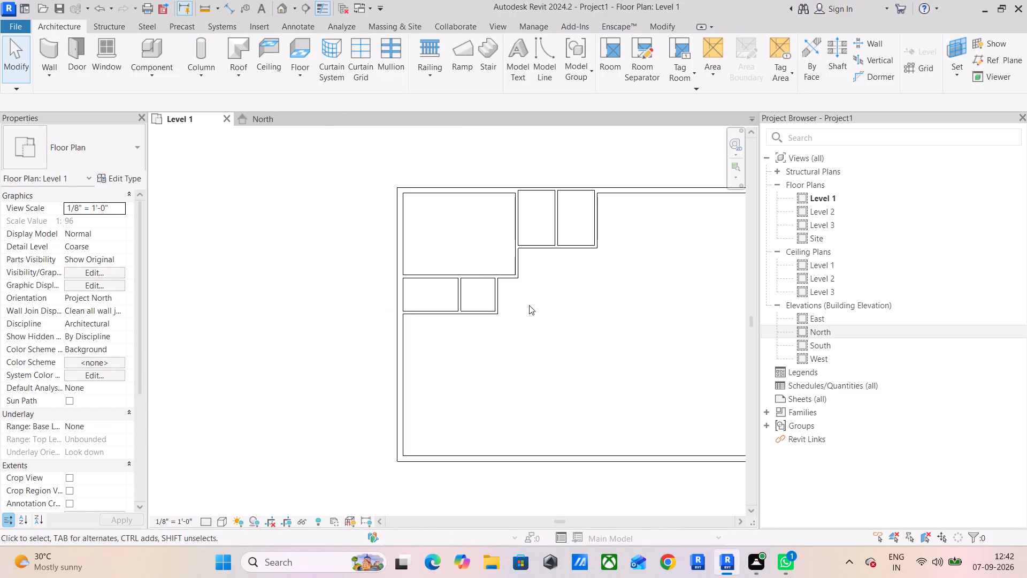
drag(518, 322, 470, 208)
drag(621, 263, 592, 257)
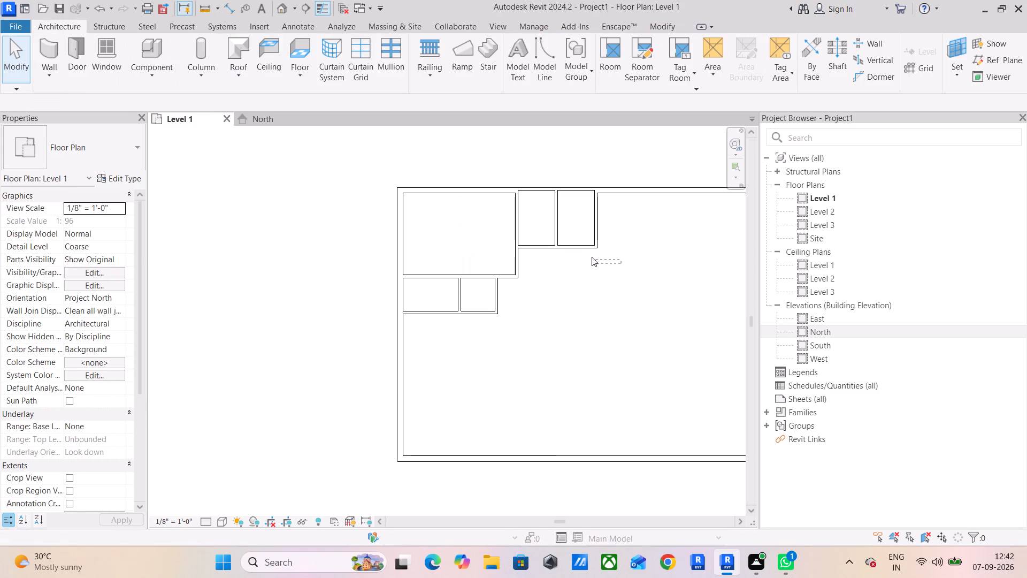
drag(592, 257, 407, 320)
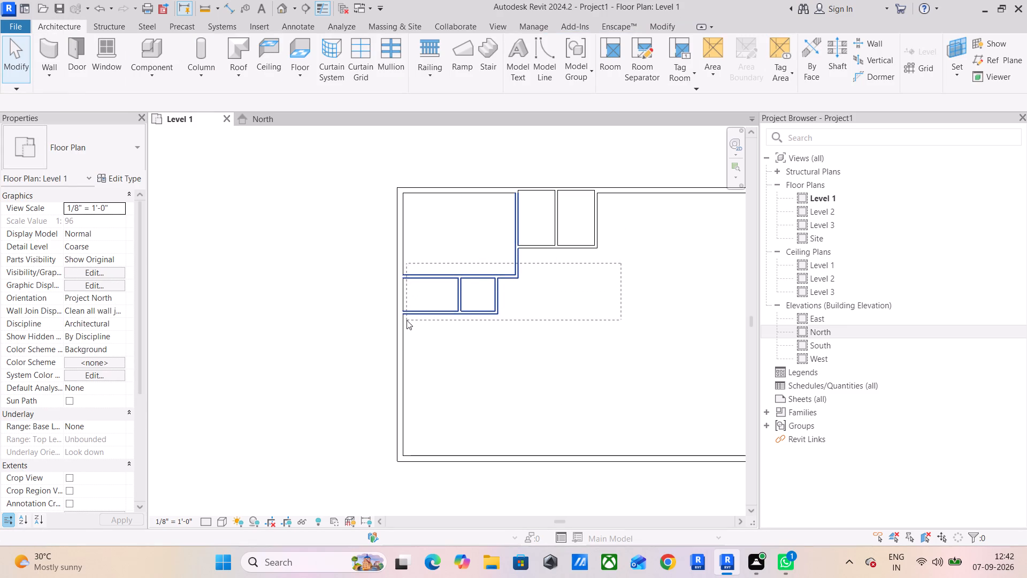
drag(407, 320, 417, 320)
key(Delete)
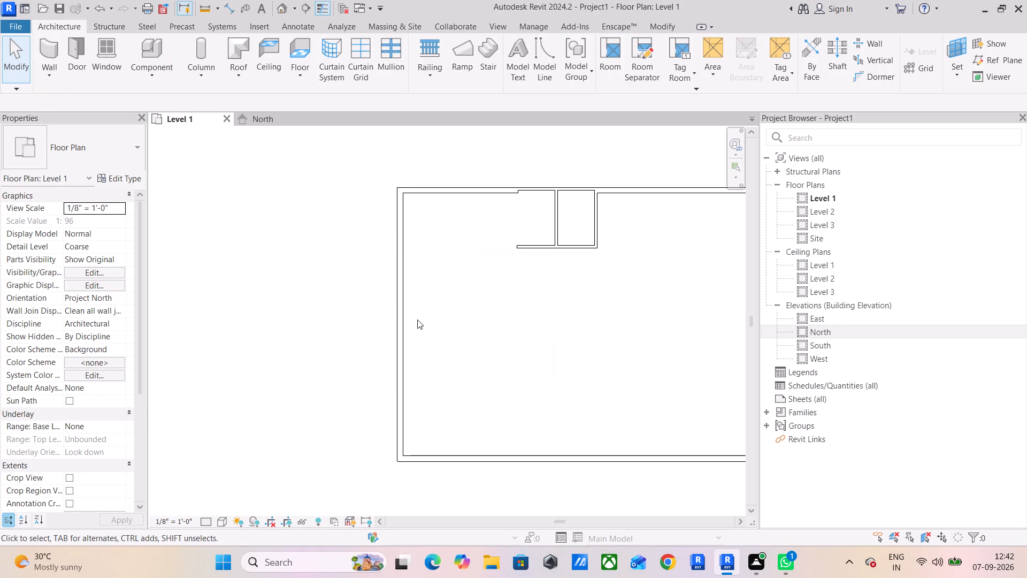
drag(630, 226, 507, 284)
key(Delete)
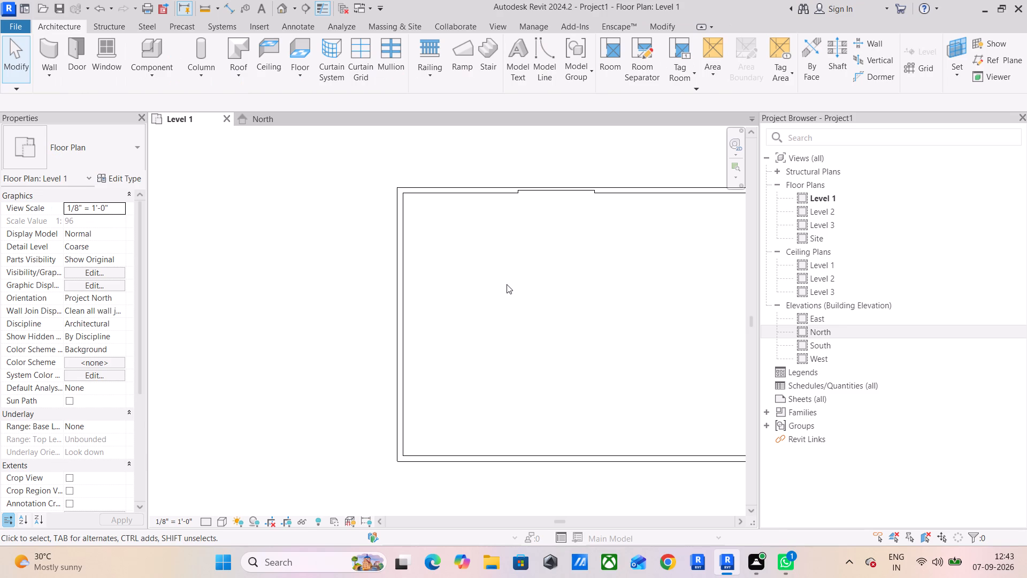
Replace the 4.5" segment in the top outer wall with a 6" wall drawn 10' from the gap's left end.
scroll(535, 176, up, 4)
click(540, 193)
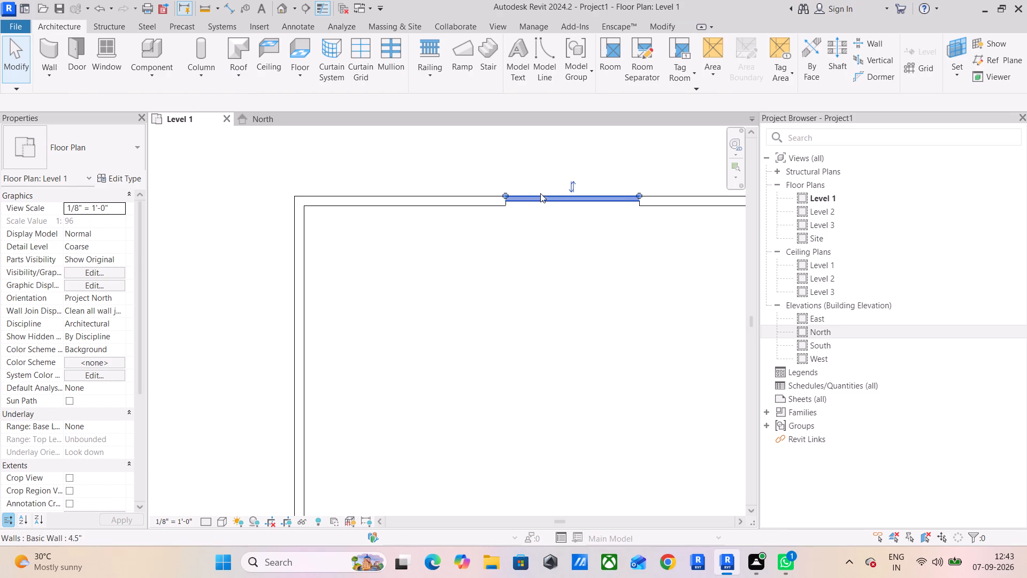
key(Delete)
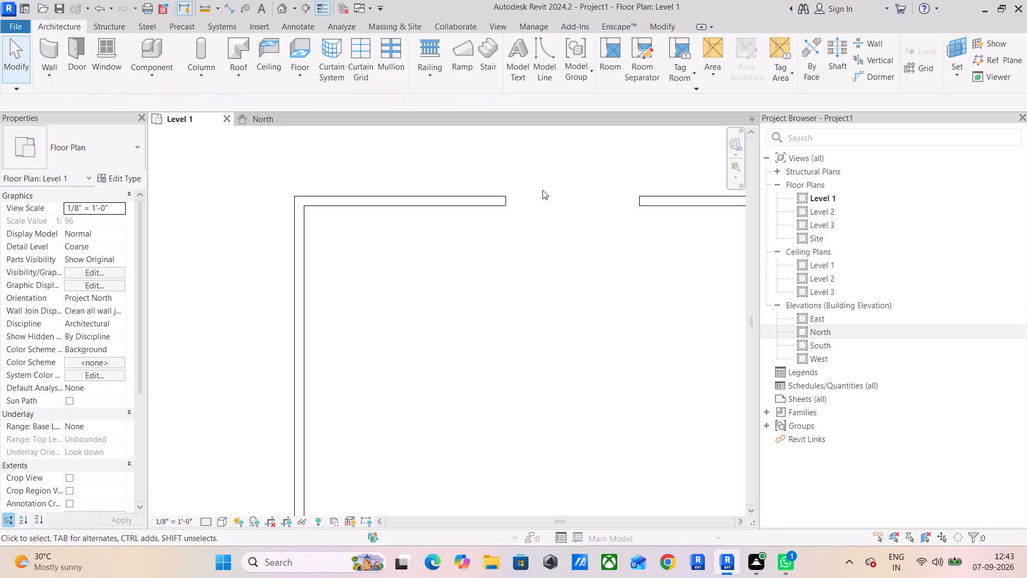
click(49, 55)
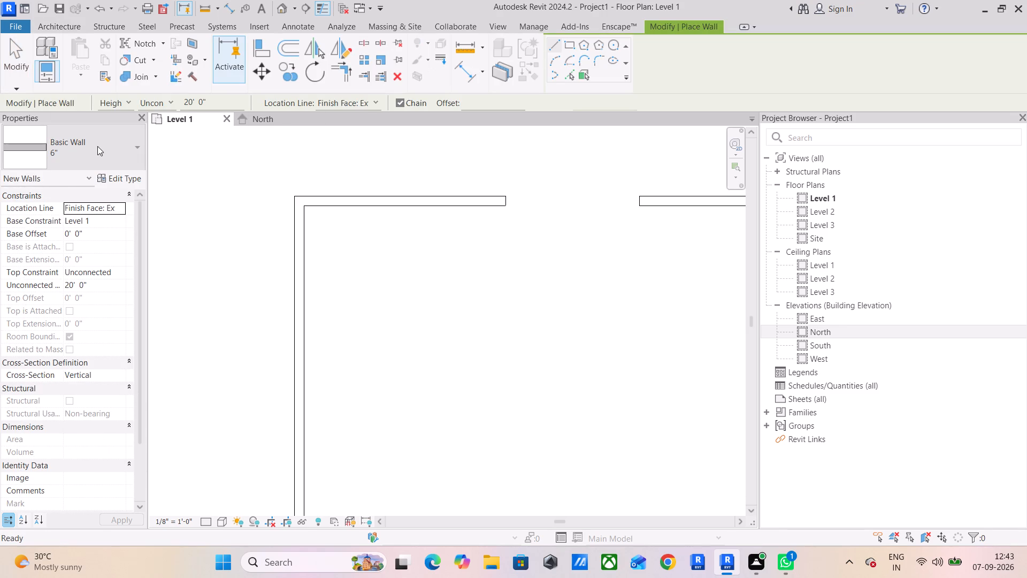
click(509, 196)
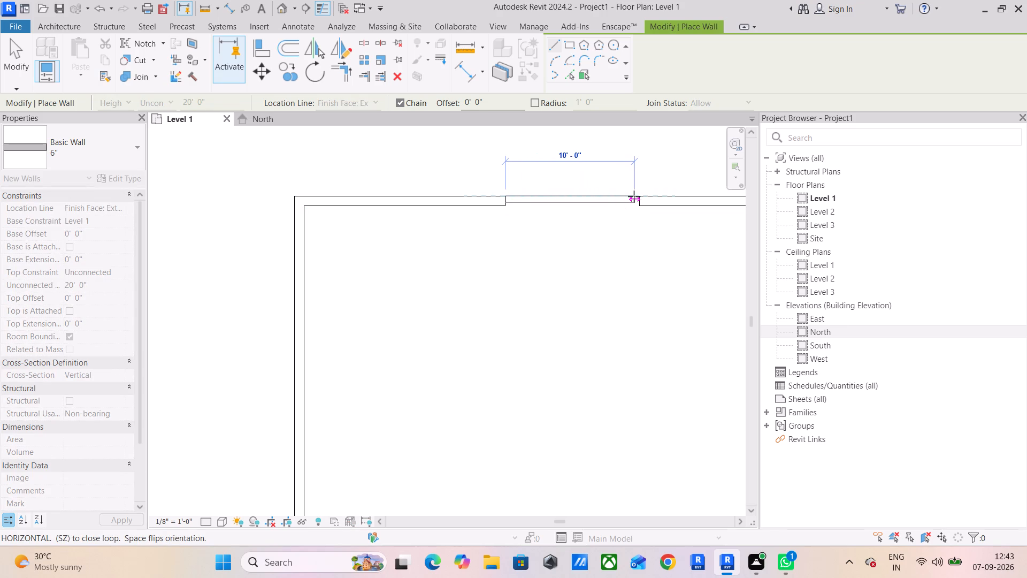
click(634, 196)
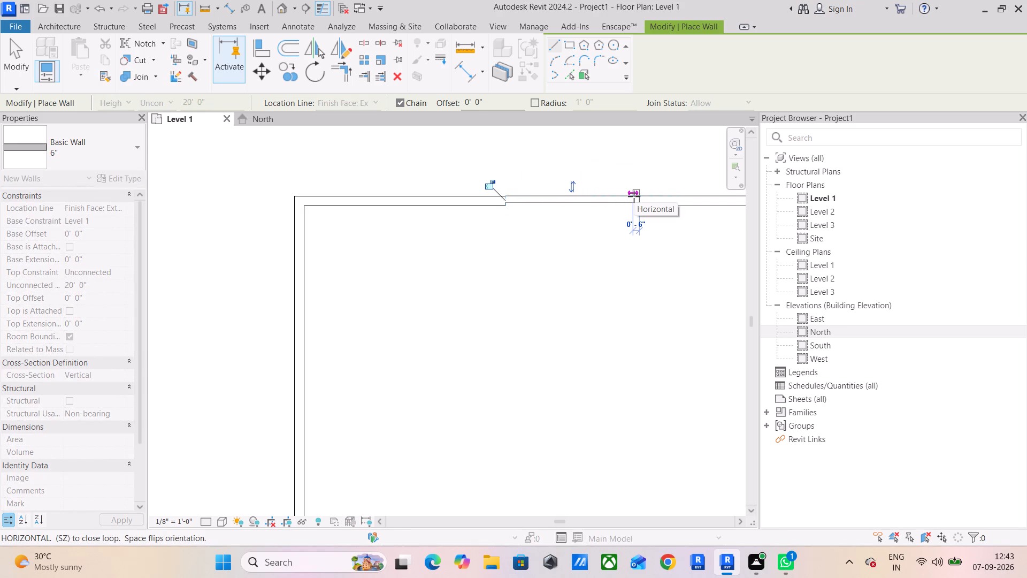
key(Escape)
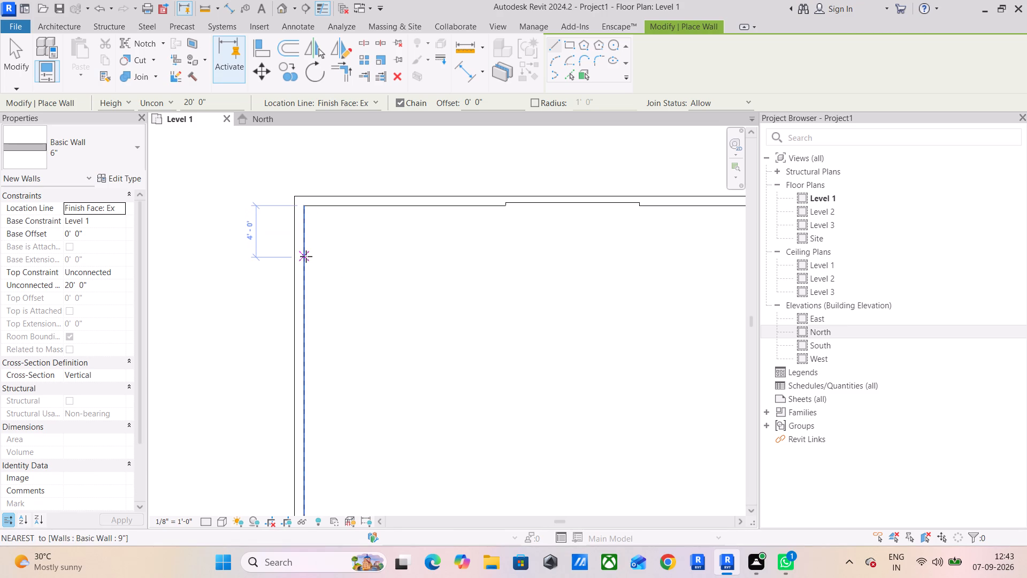
Enclose the upper-left room with 6" walls, starting 11'1.5" down the left outer wall, running 15'3" right and up to the top wall.
text(11')
text(1.5)
key(shift+quotedbl)
key(Return)
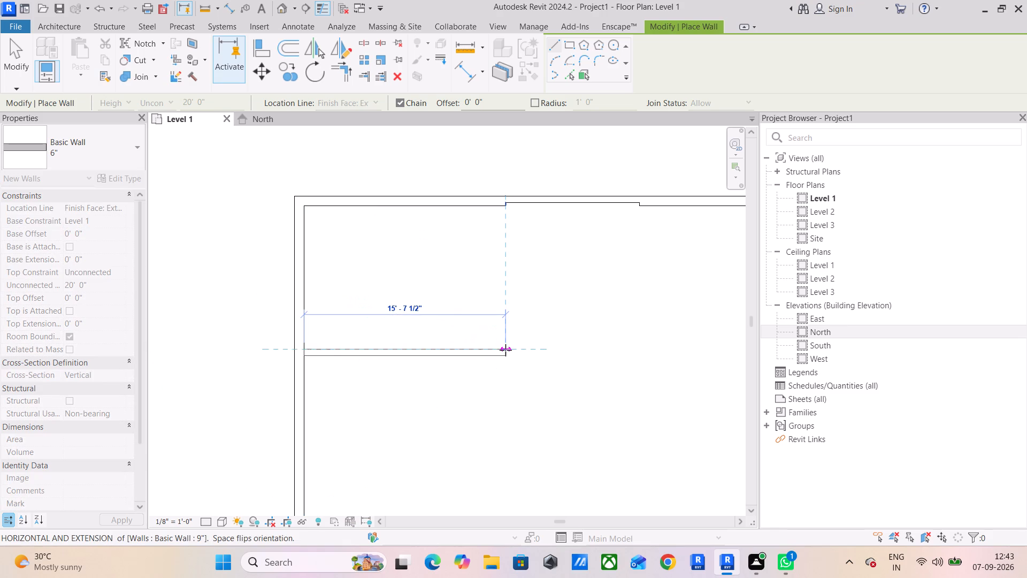
text(15'3")
key(Return)
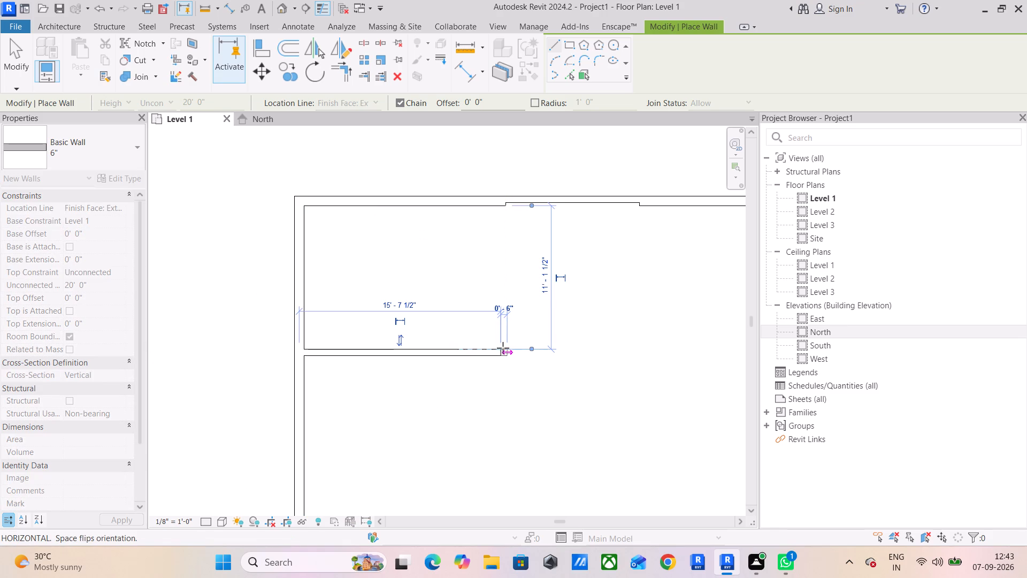
scroll(502, 210, up, 5)
click(503, 206)
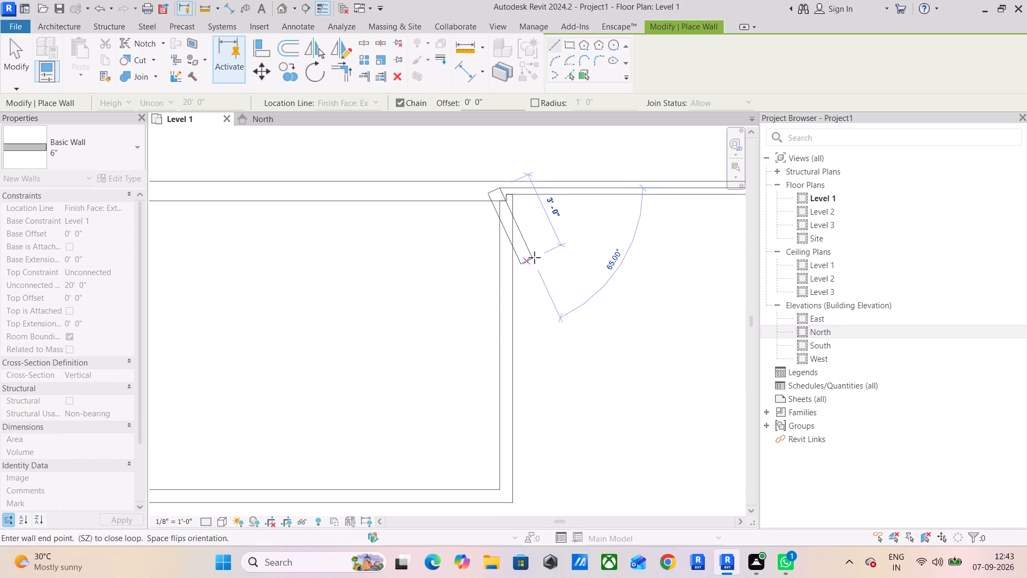
key(Escape)
key(Escape)
key(Escape)
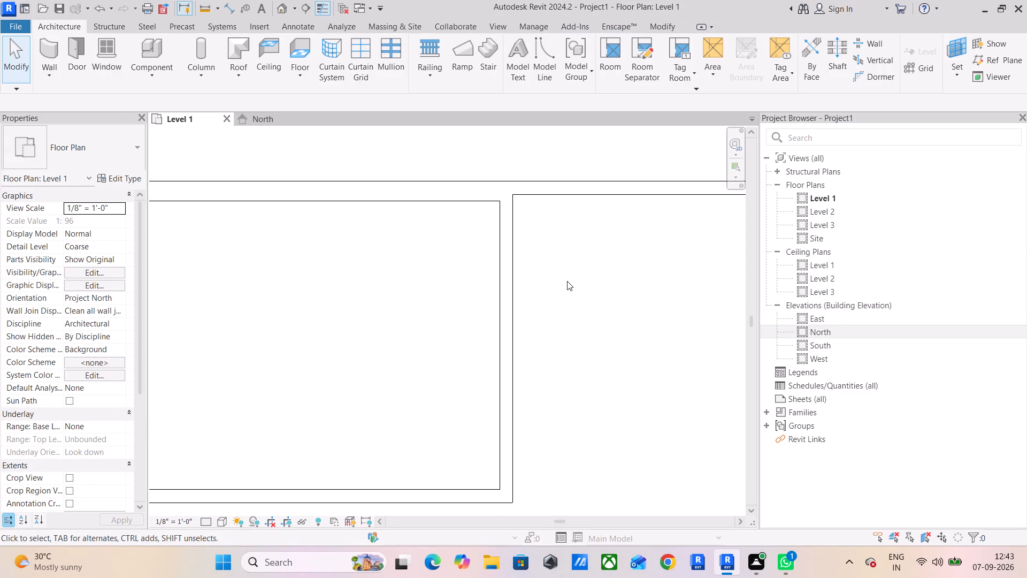
Enclose a 5' by 7'6" room with 6" walls against the upper-left room's right wall, closing up to the top outer wall.
scroll(567, 281, down, 1)
click(43, 54)
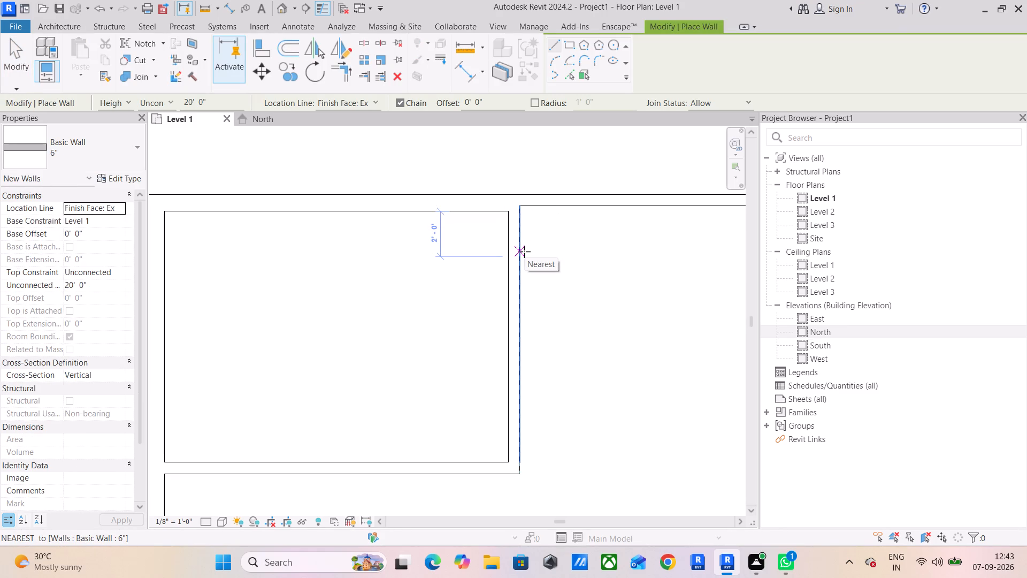
text(7'6")
key(Return)
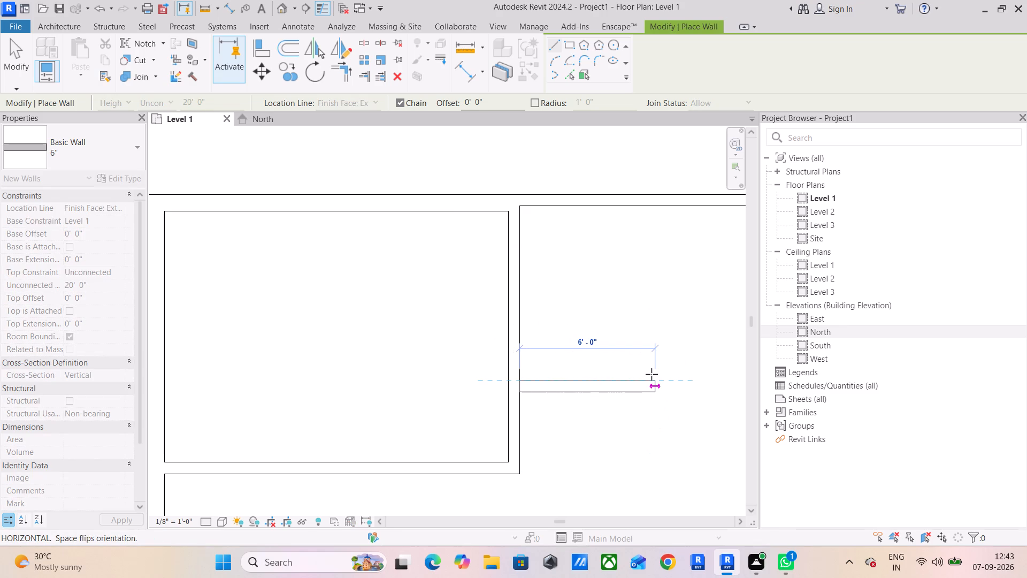
text(5')
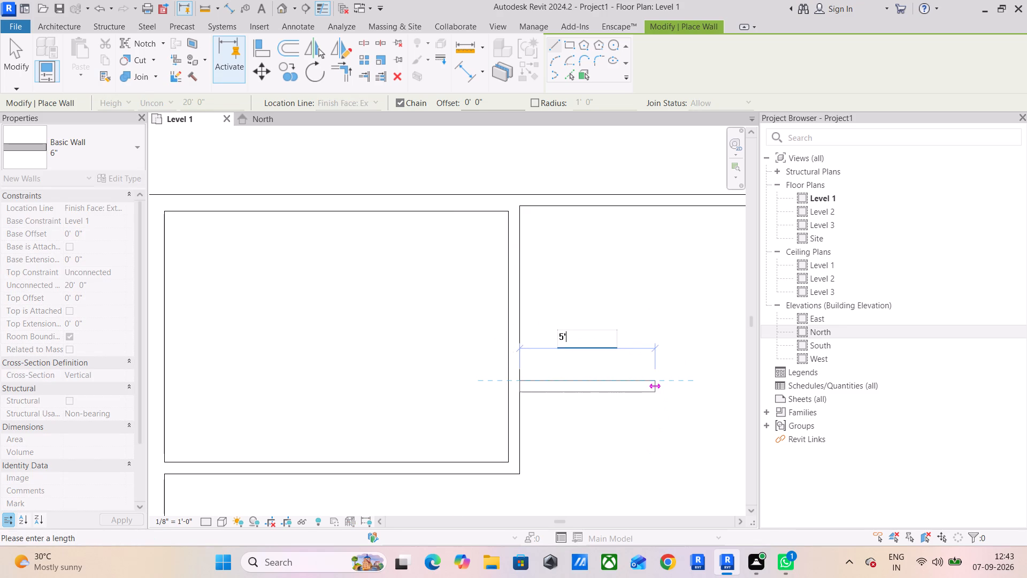
key(Return)
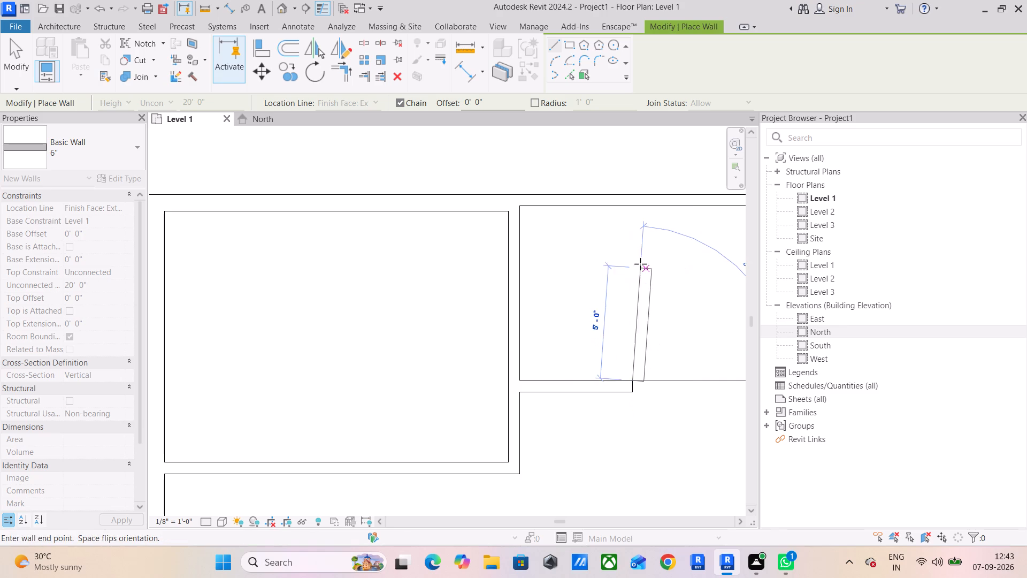
click(630, 208)
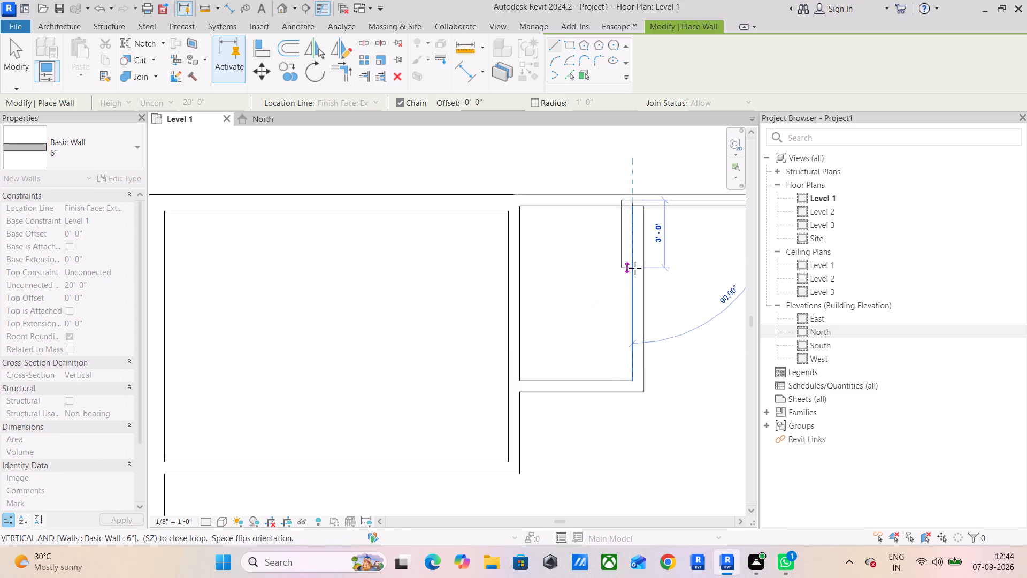
key(Escape)
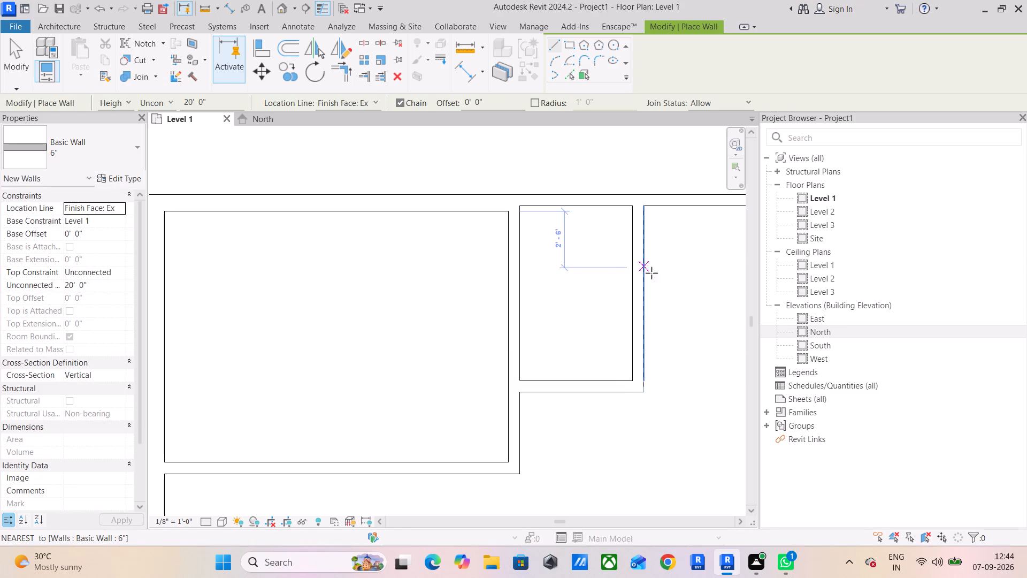
Continue the small room's bottom wall 5' to the right, flipped inward, and close it up to the top outer wall with 6" walls.
click(643, 392)
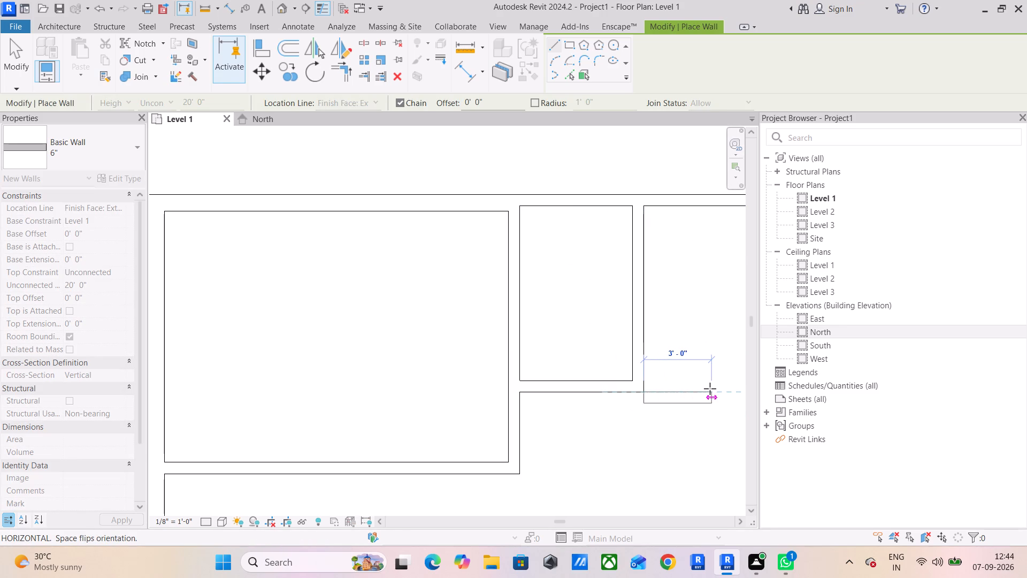
key(space)
text(5')
key(Return)
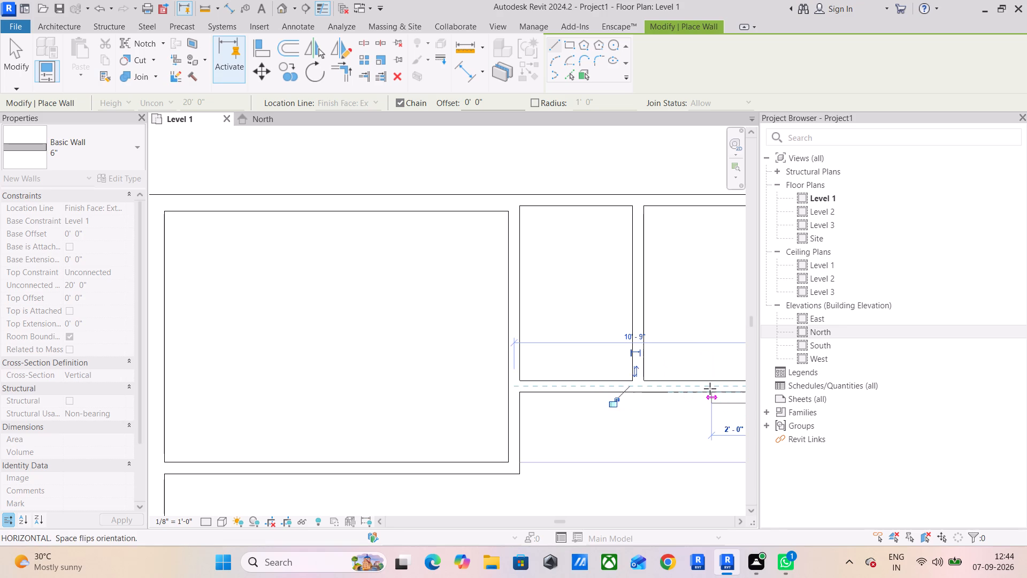
middle_drag(692, 408, 489, 413)
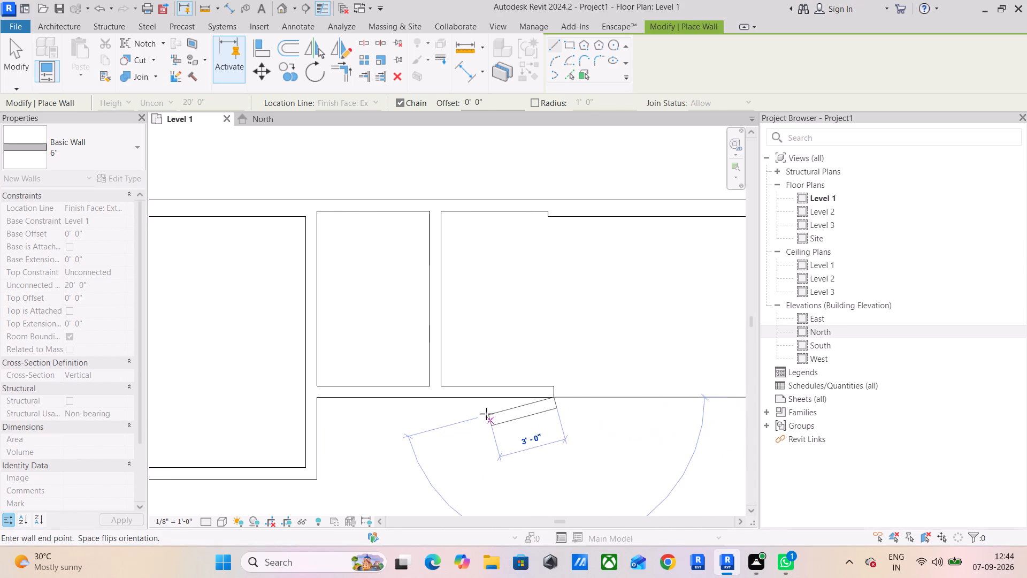
click(548, 214)
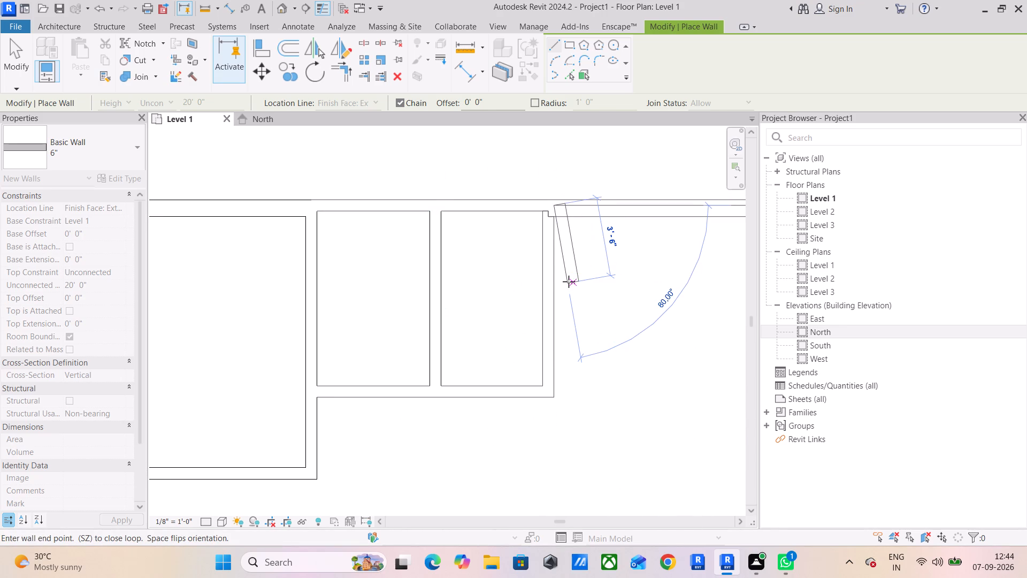
key(Escape)
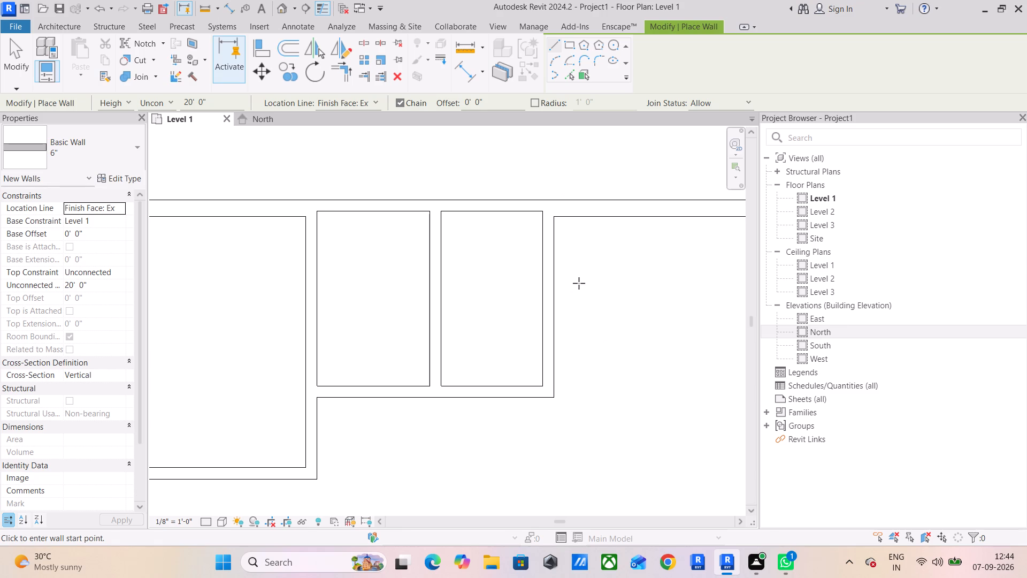
Enclose a 7'6" by 4'6" room with 6" walls below the upper-left room, starting from the left outer wall's inner face.
middle_drag(586, 269, 512, 245)
scroll(512, 245, down, 1)
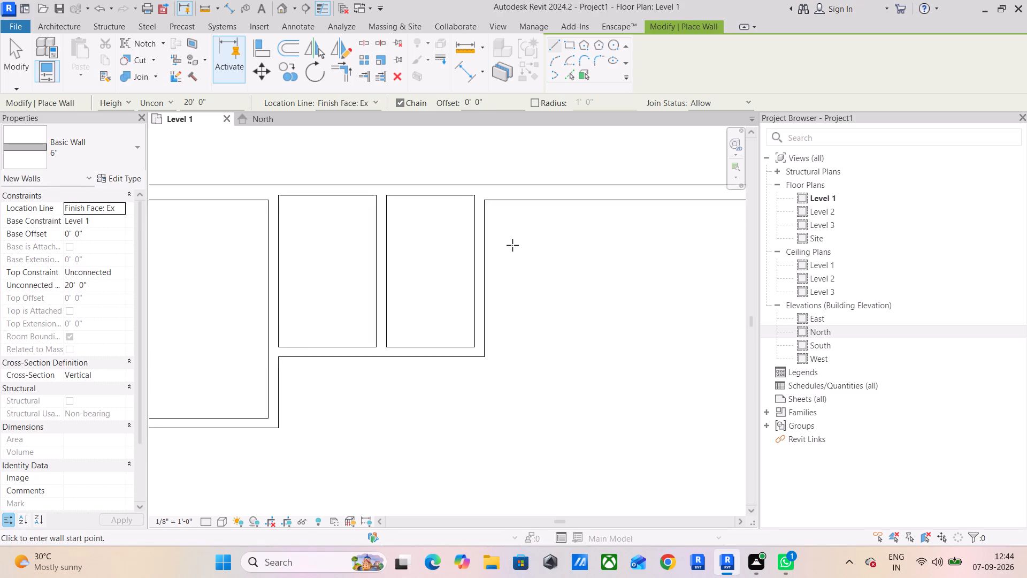
scroll(512, 245, down, 3)
middle_drag(382, 390, 625, 268)
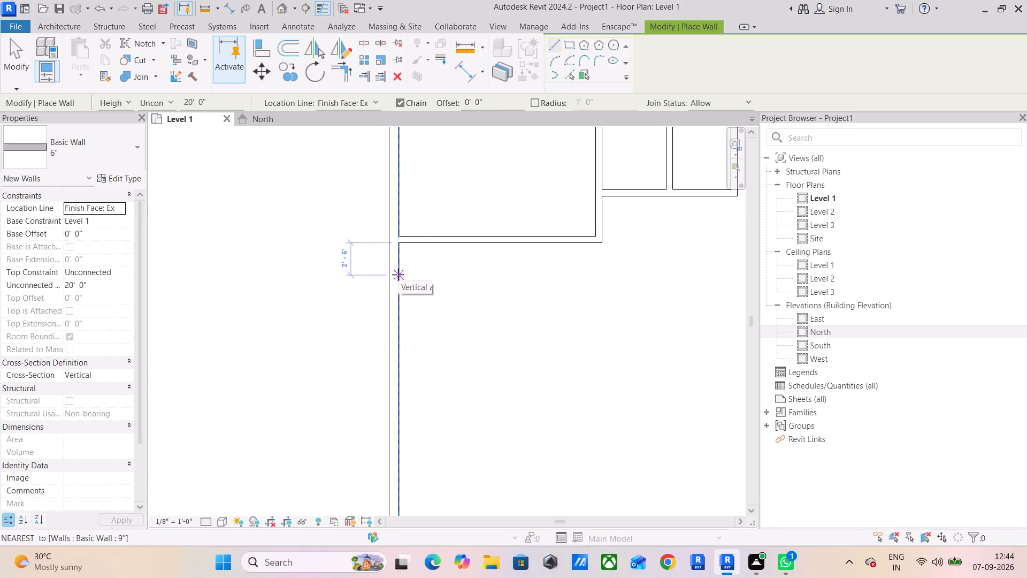
text(4'6")
key(Return)
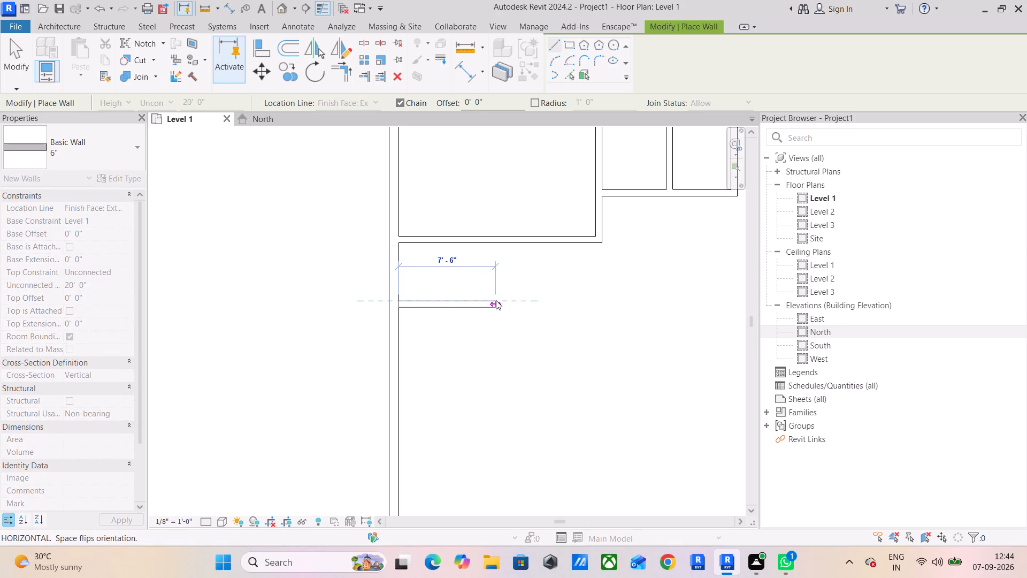
key(7)
text('6")
key(Return)
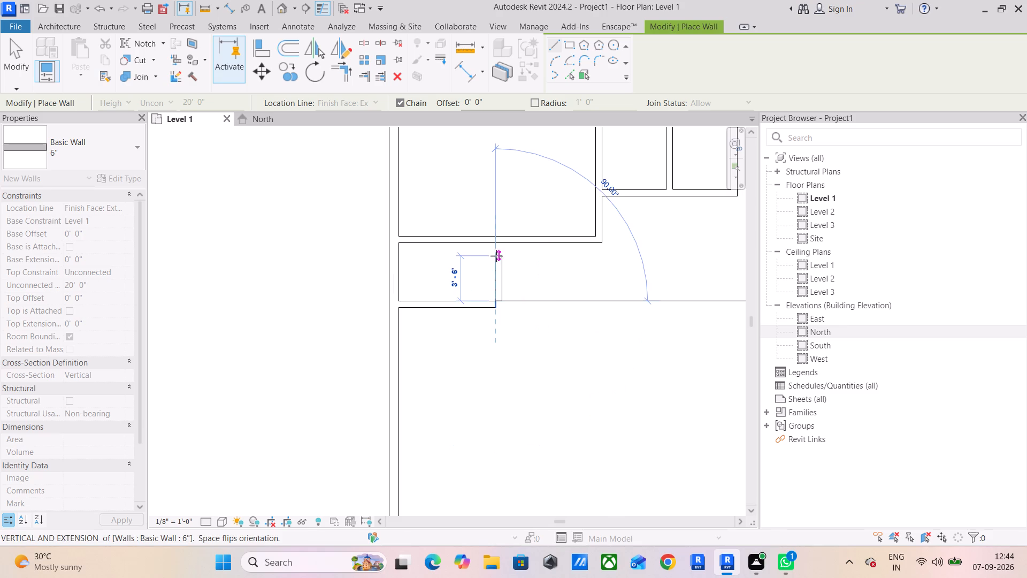
click(495, 245)
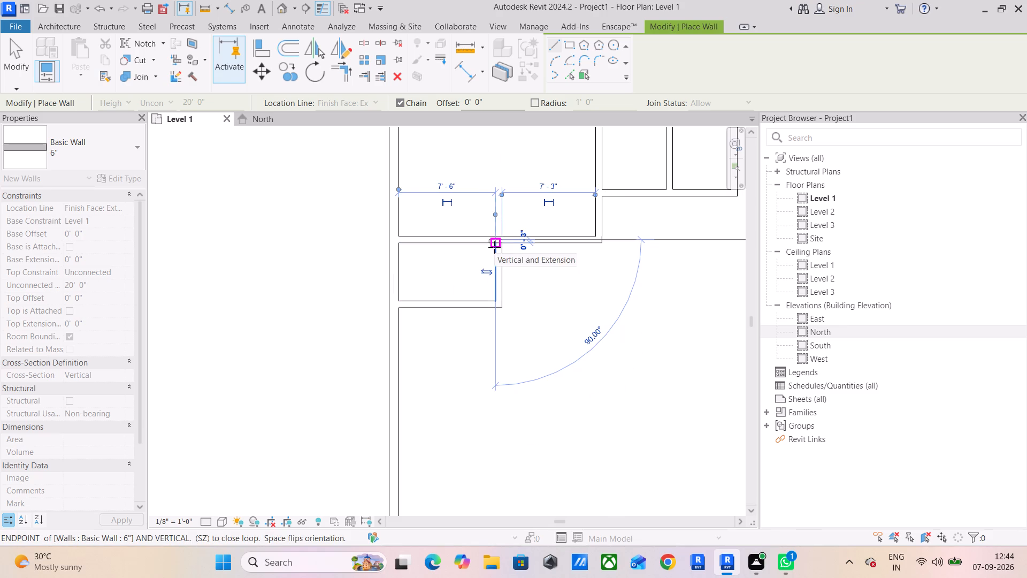
key(Escape)
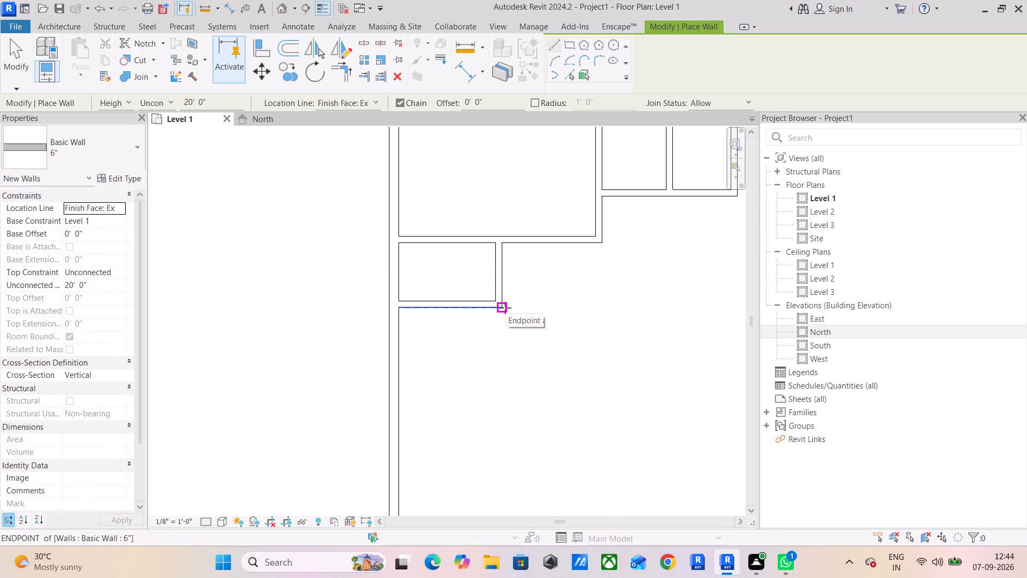
Continue that room's bottom wall 5' to the right, flipped inward, and close it up to the upper-left room's bottom wall with 6" walls.
click(505, 308)
key(space)
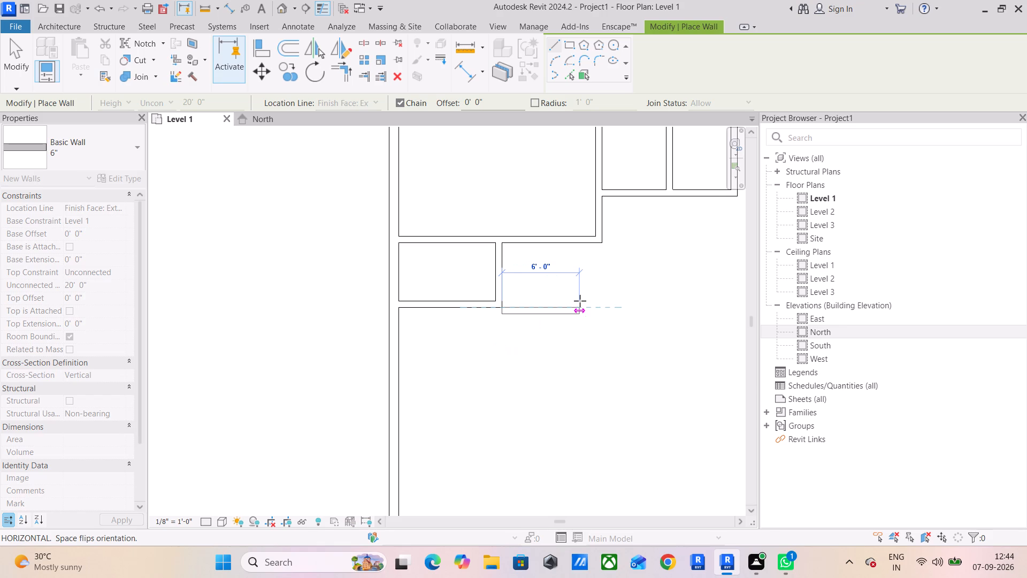
text(5')
key(Return)
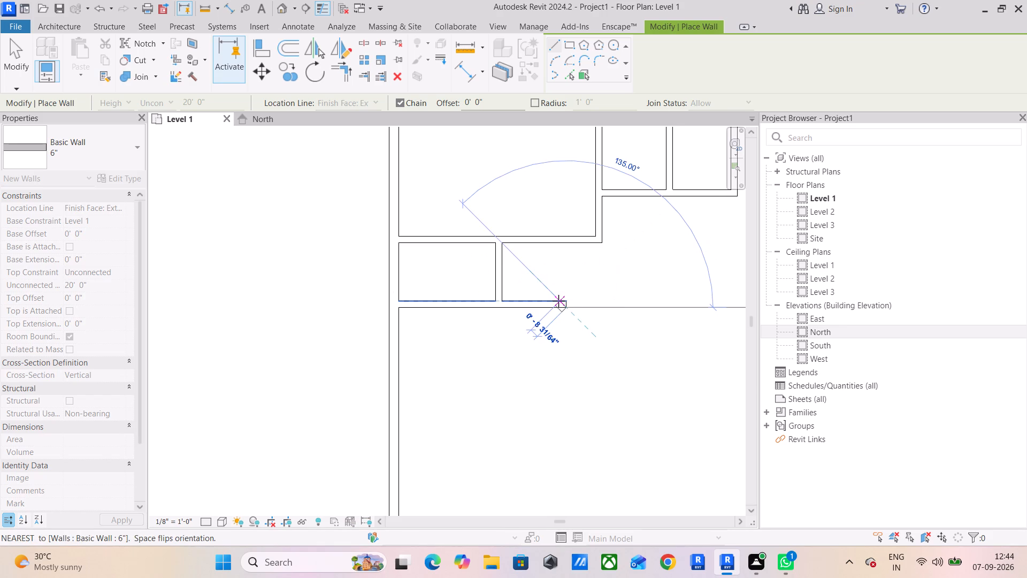
click(571, 242)
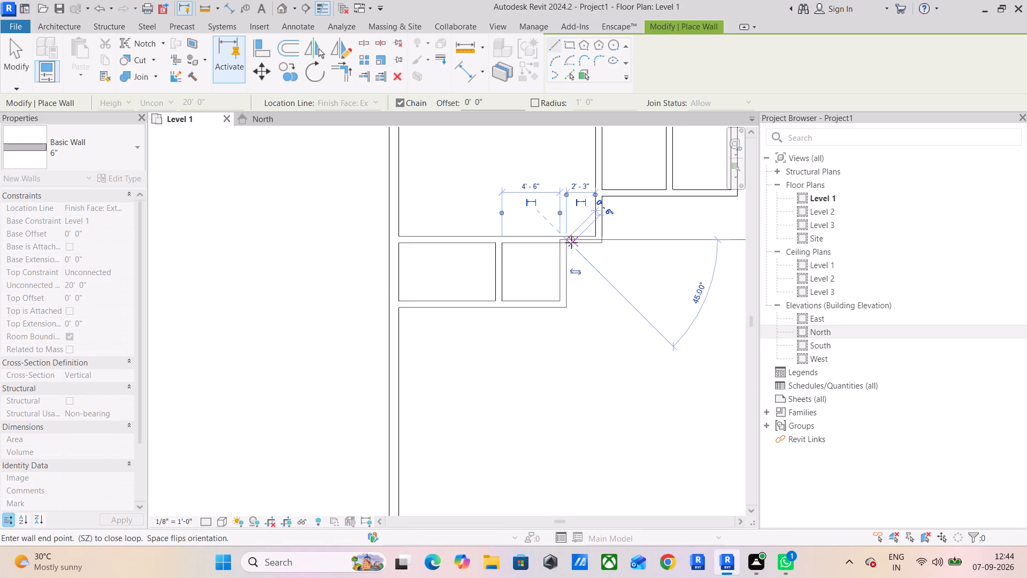
Split the upper-left room's bottom wall at both inner faces of the right-hand small room below it.
key(Escape)
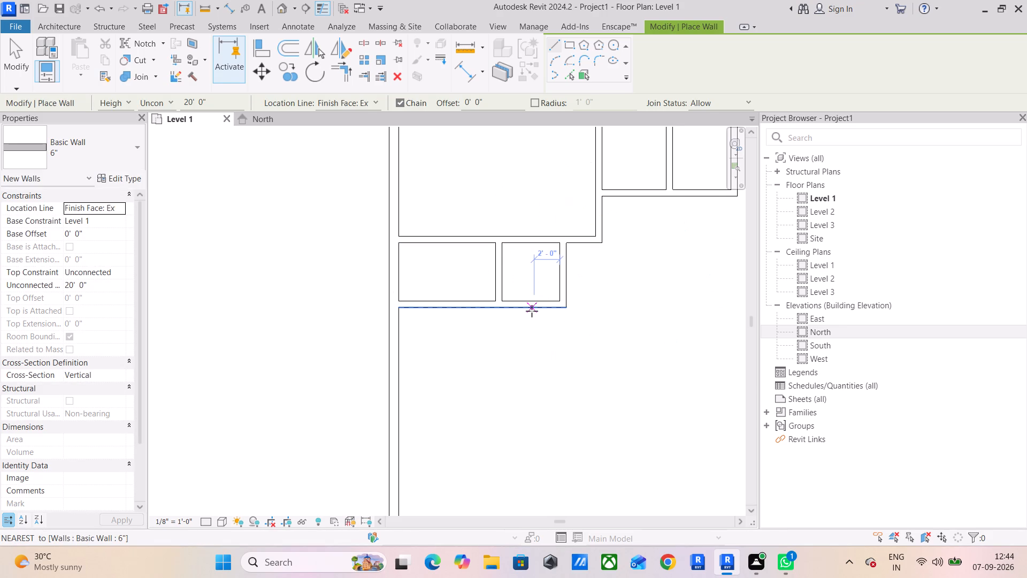
key(Escape)
key(Escape)
key(Escape)
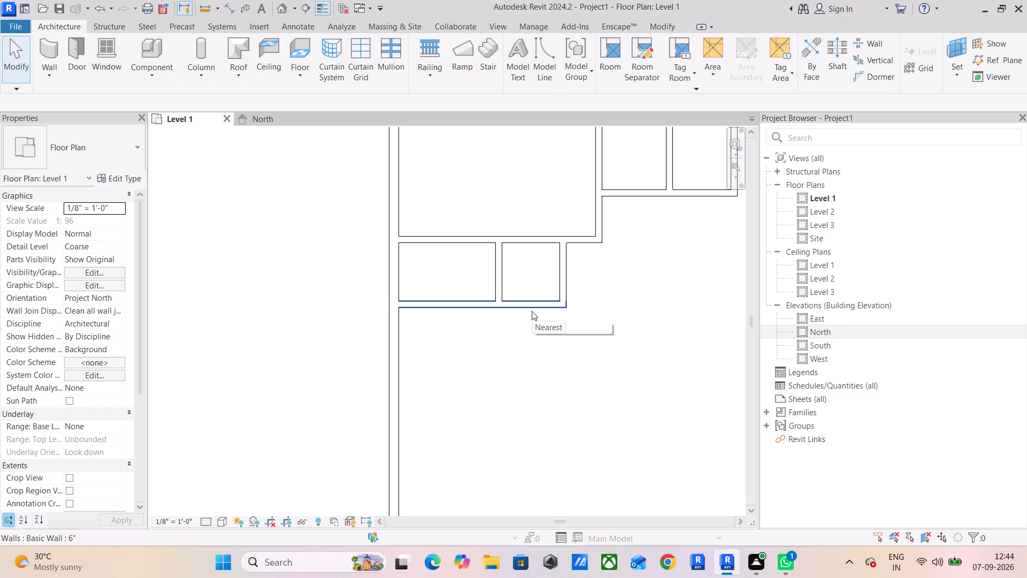
click(532, 311)
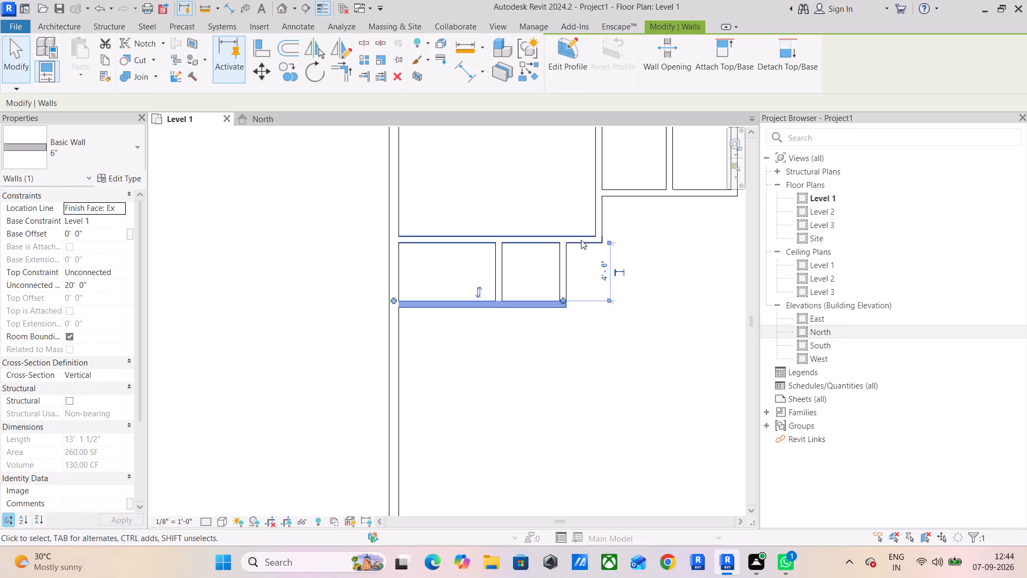
scroll(579, 238, up, 7)
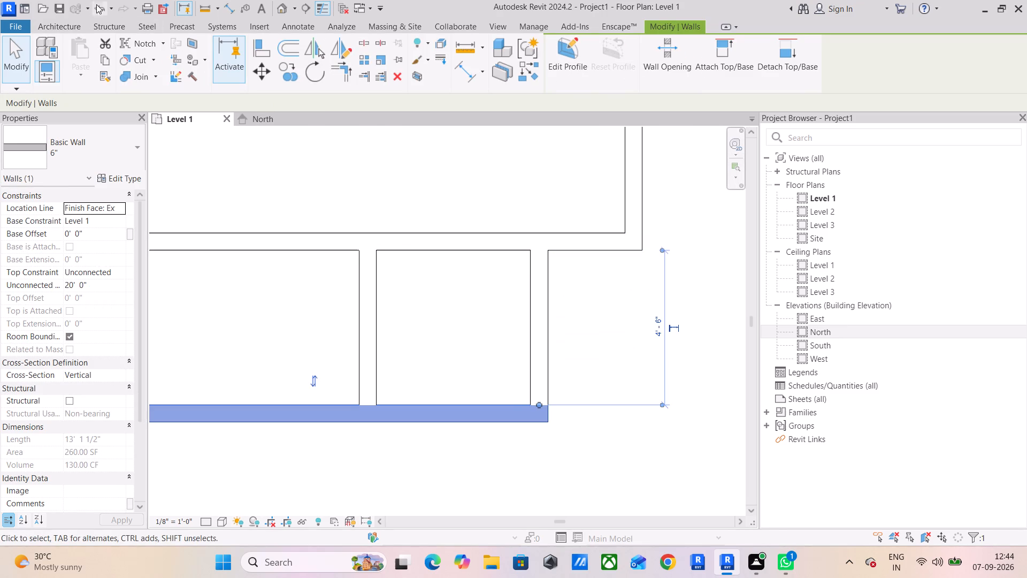
click(49, 27)
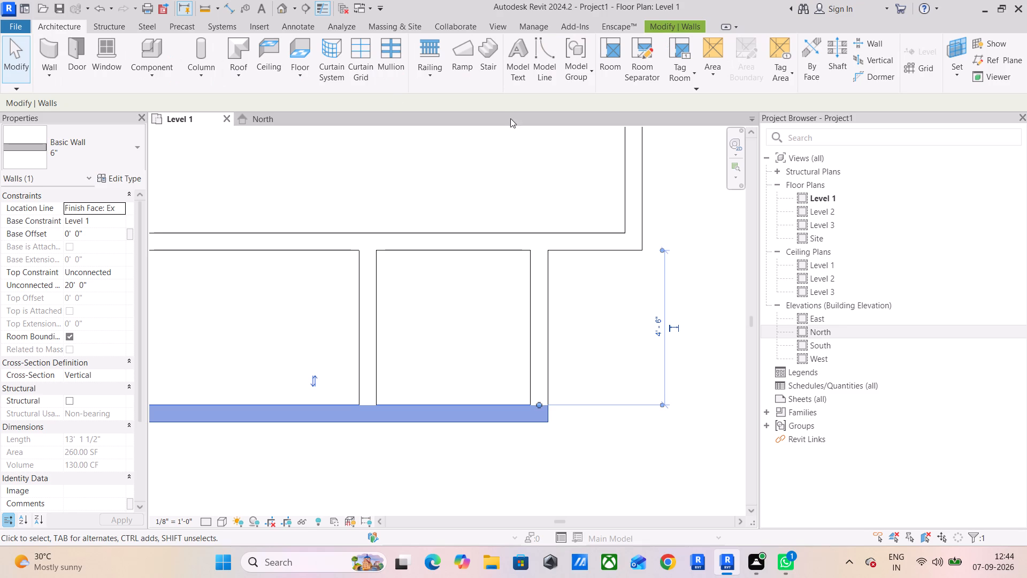
click(666, 25)
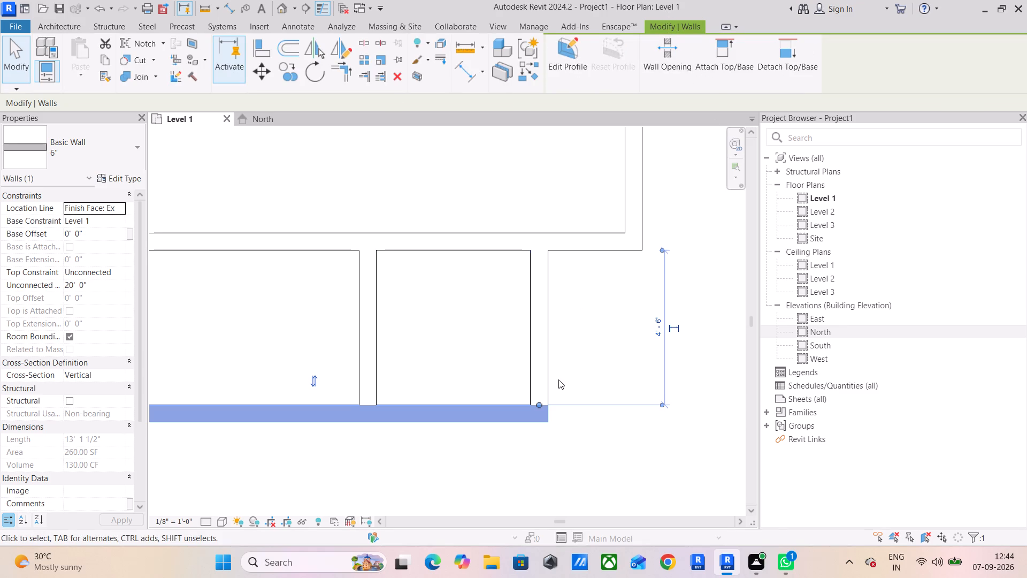
click(4, 52)
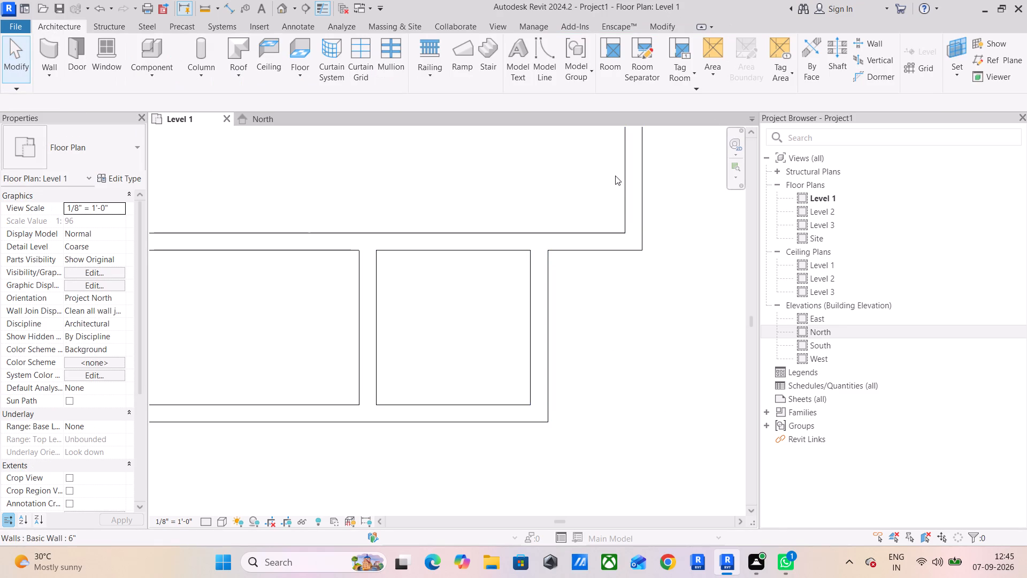
click(669, 32)
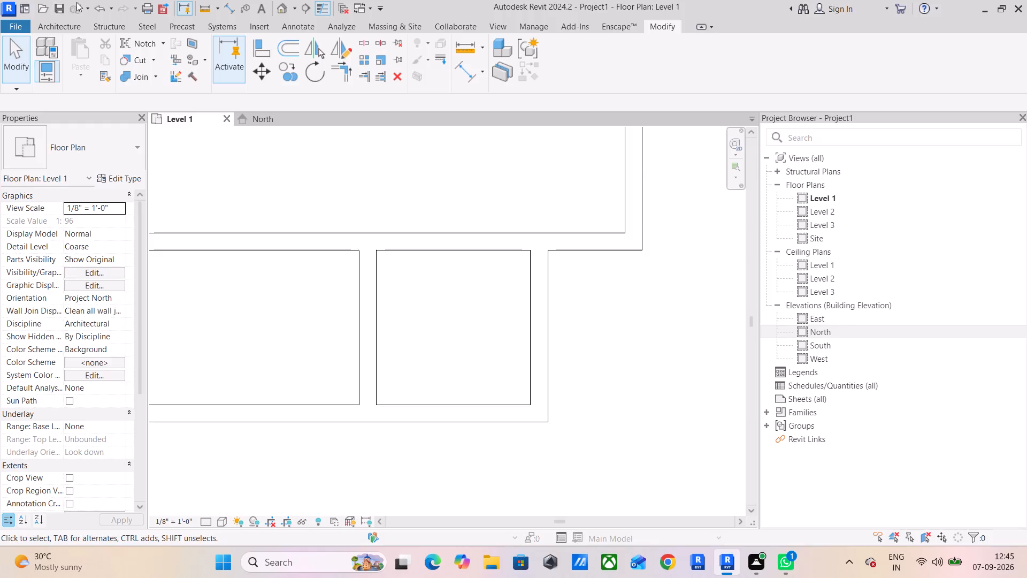
click(357, 43)
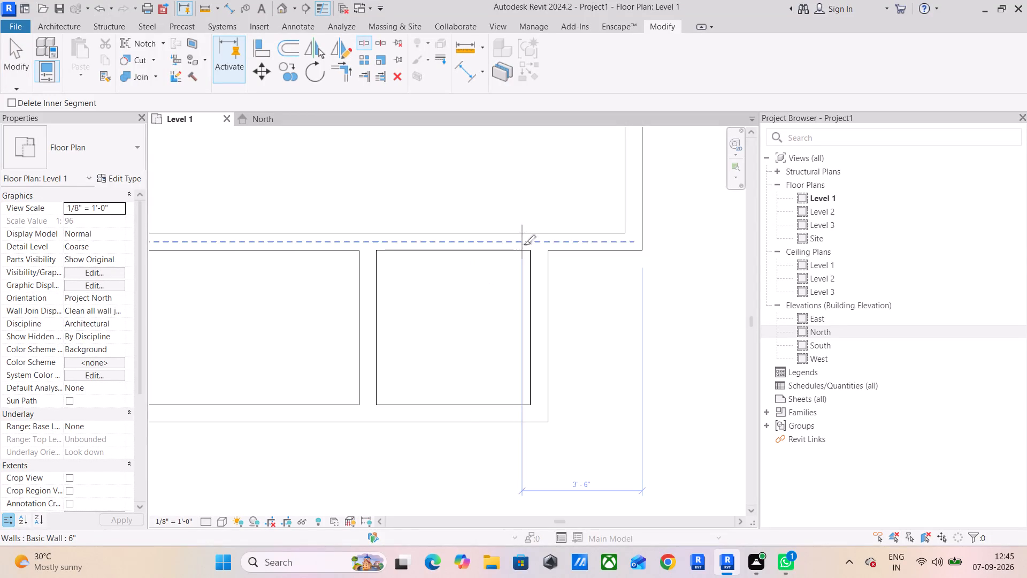
scroll(529, 248, up, 5)
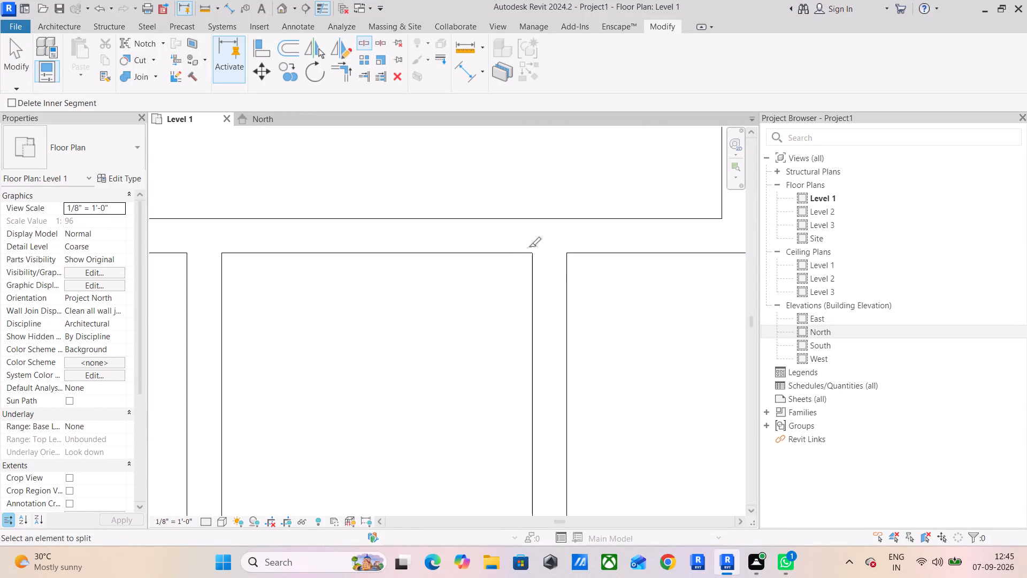
click(533, 238)
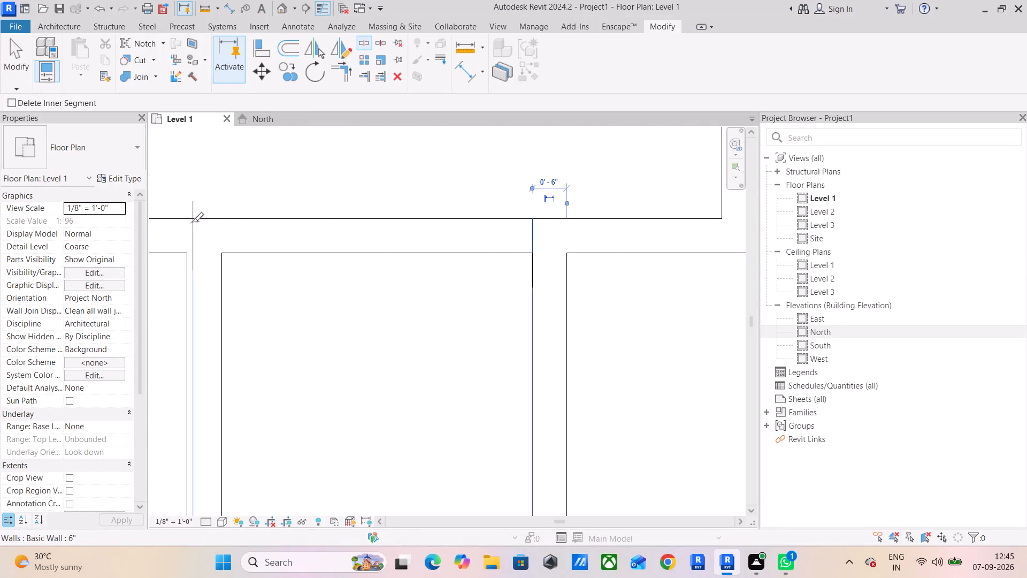
click(222, 223)
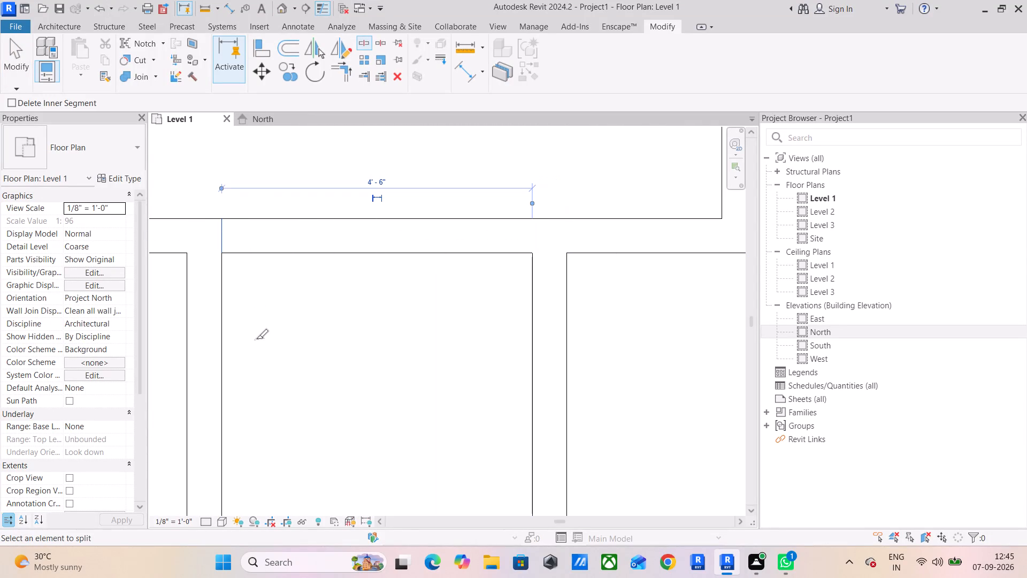
key(Escape)
key(Escape)
key(Escape)
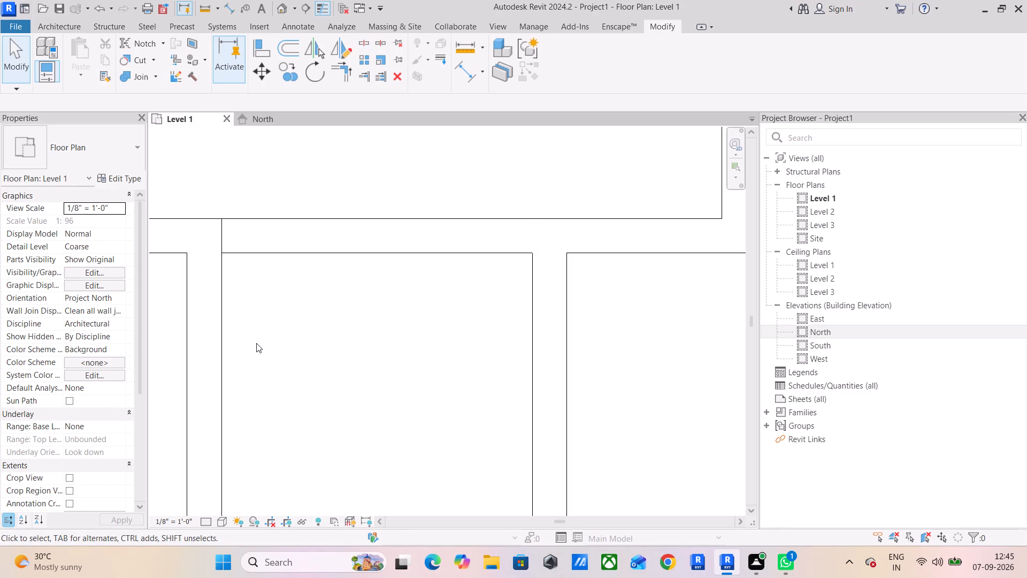
Delete the split wall segment between the upper-left room and the right-hand small room below it.
click(432, 258)
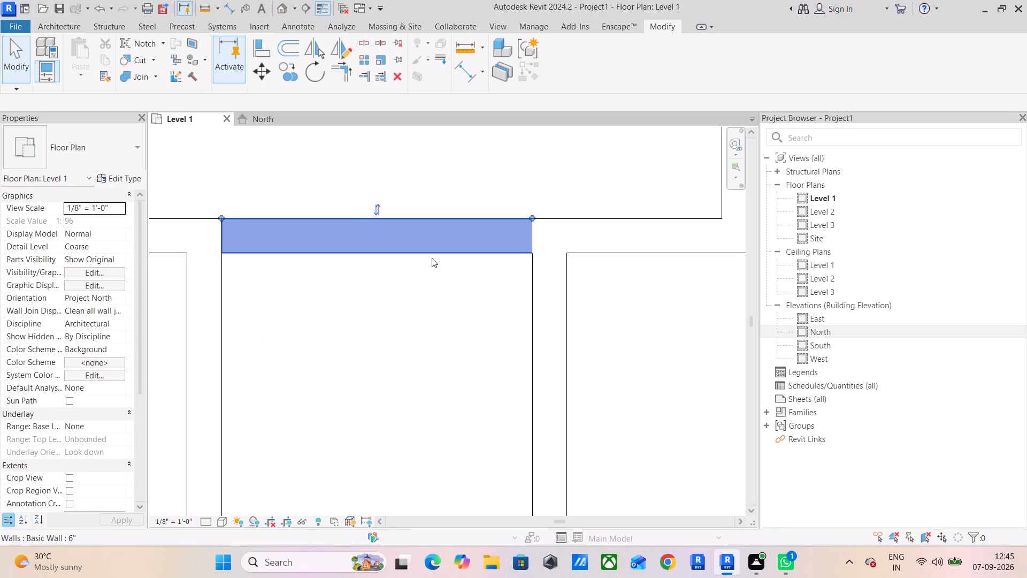
key(Delete)
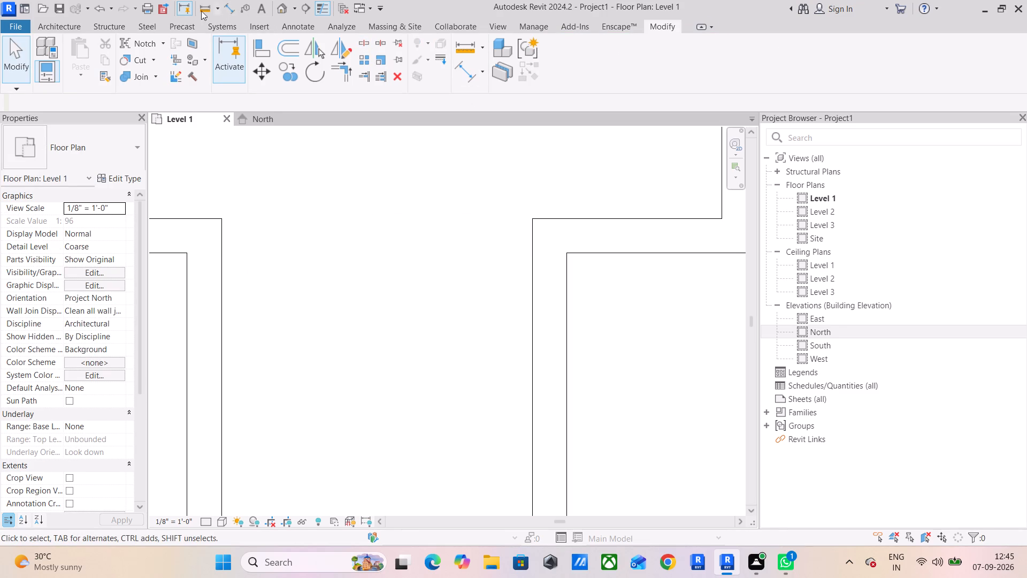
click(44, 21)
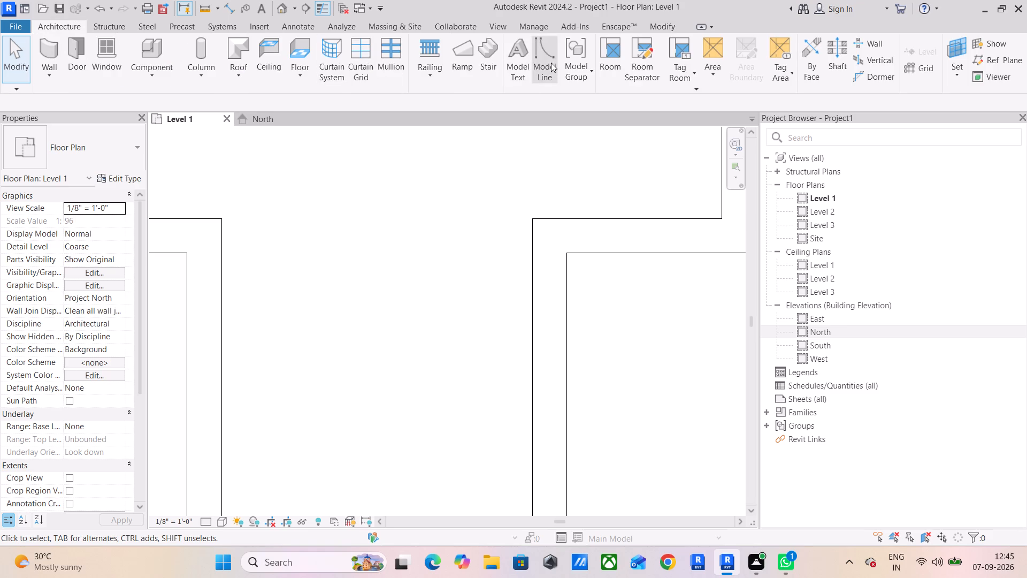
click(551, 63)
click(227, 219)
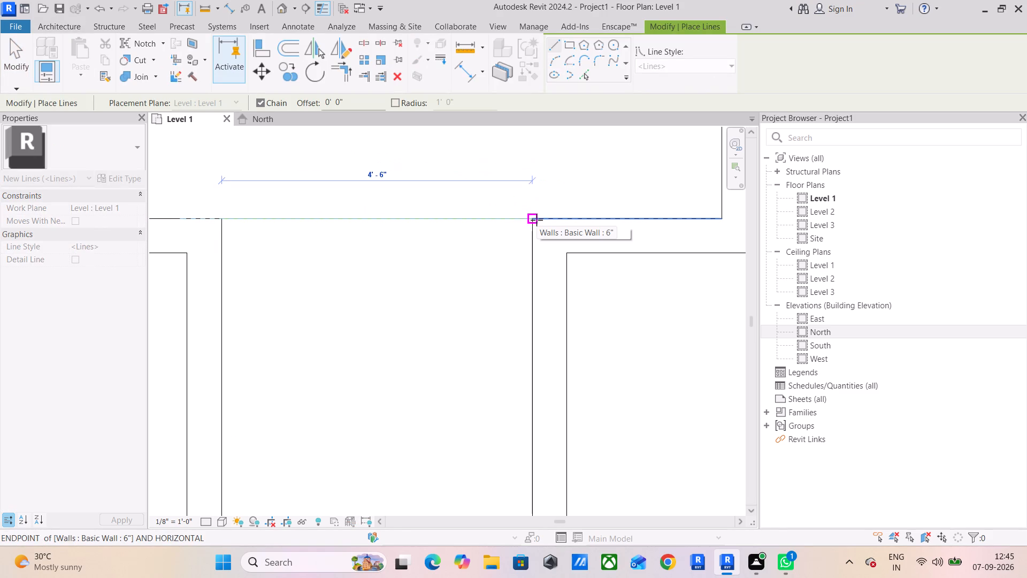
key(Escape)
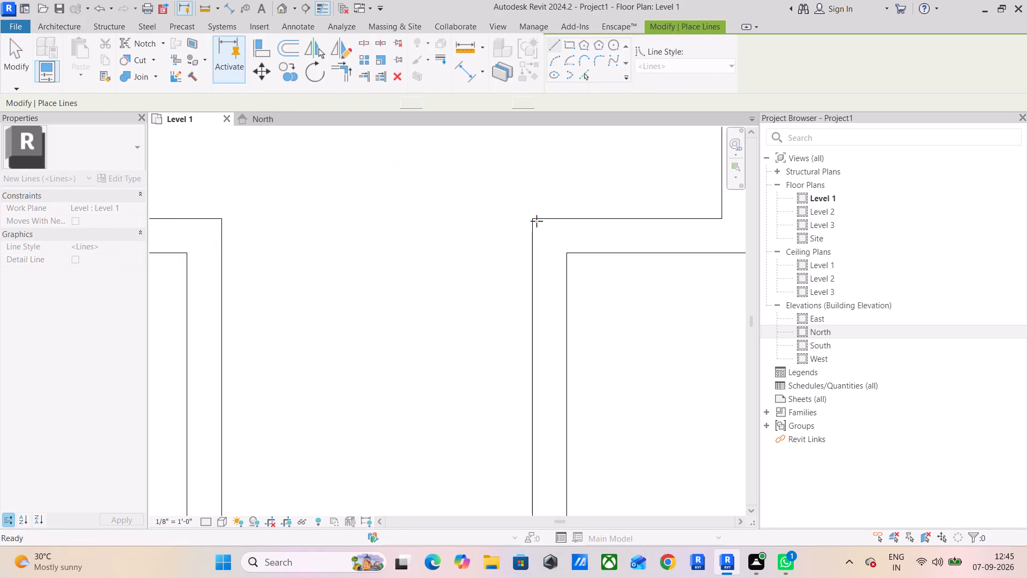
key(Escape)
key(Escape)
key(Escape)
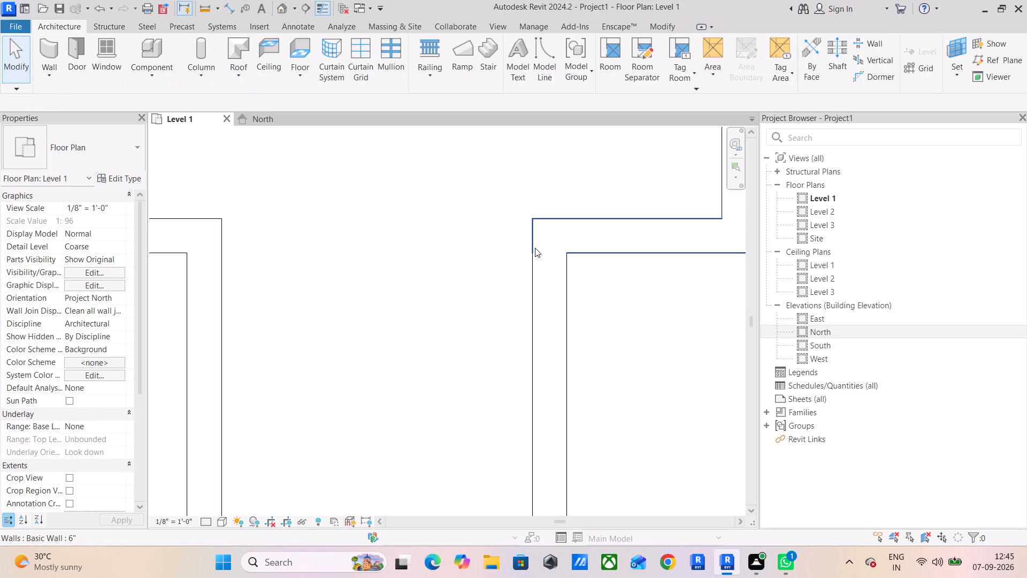
Set the type for new walls to the 9" Basic Wall.
scroll(505, 241, down, 10)
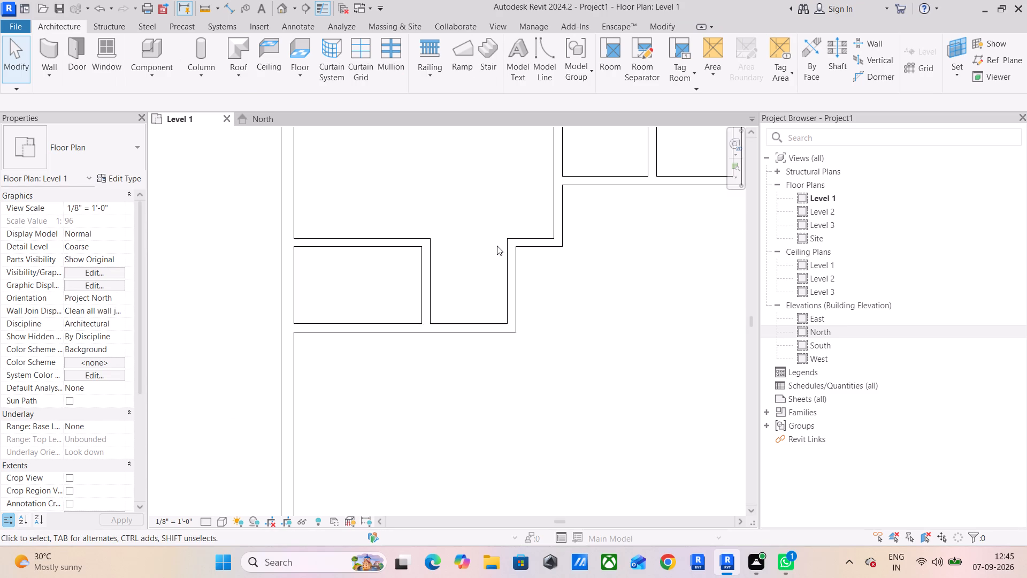
scroll(497, 253, down, 3)
middle_drag(553, 295, 439, 352)
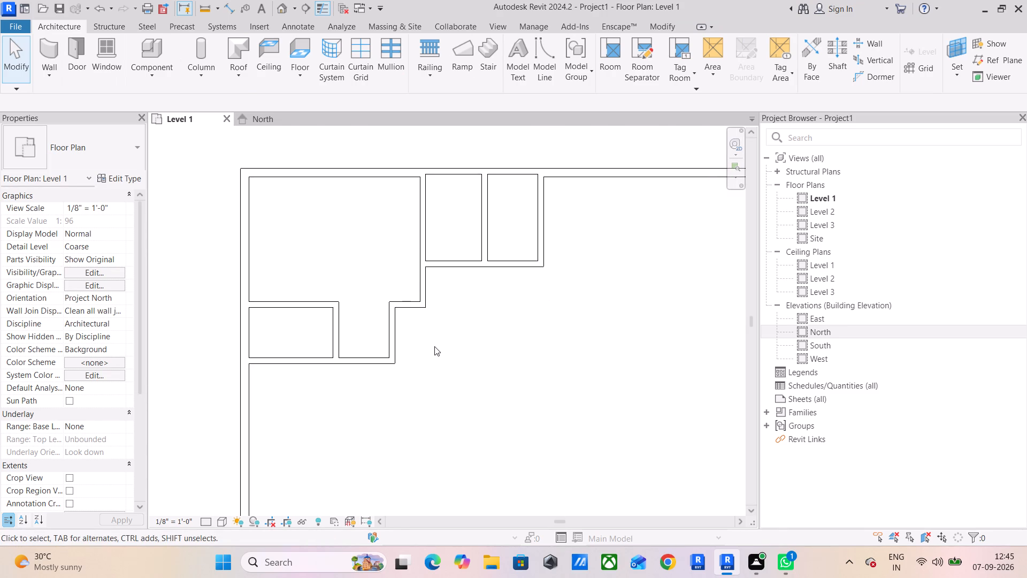
scroll(434, 346, up, 1)
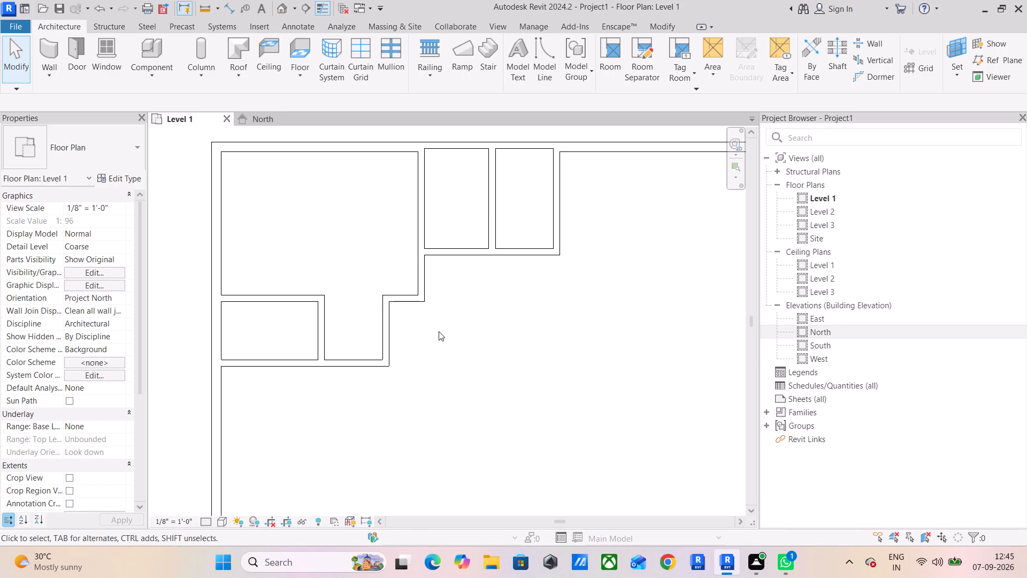
middle_drag(576, 255, 440, 278)
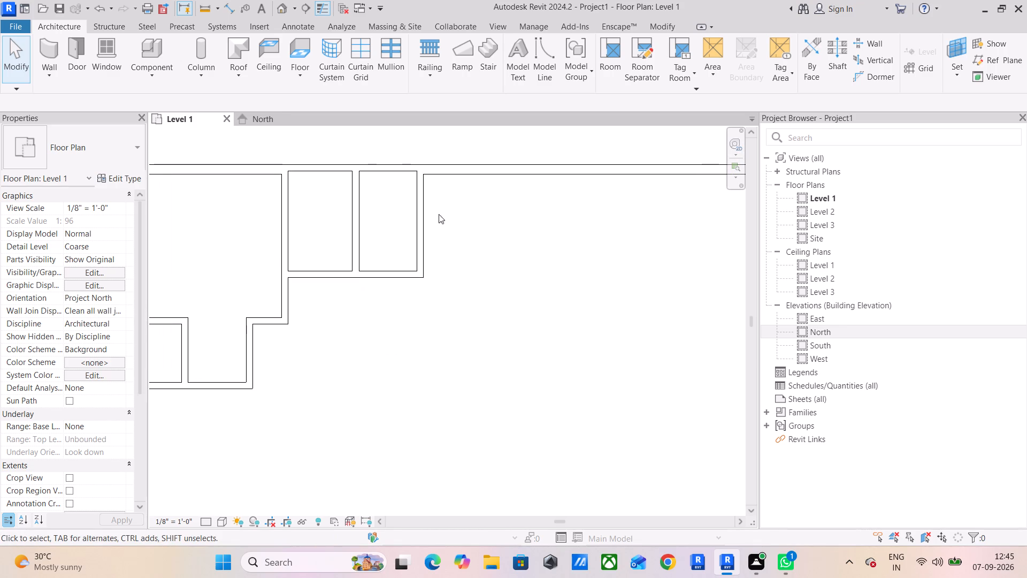
click(40, 52)
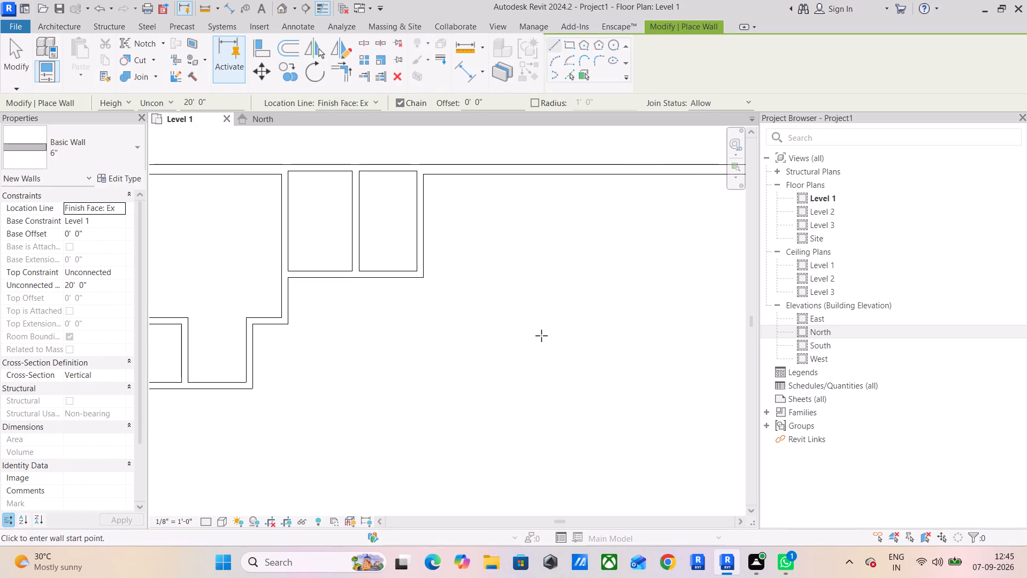
click(109, 149)
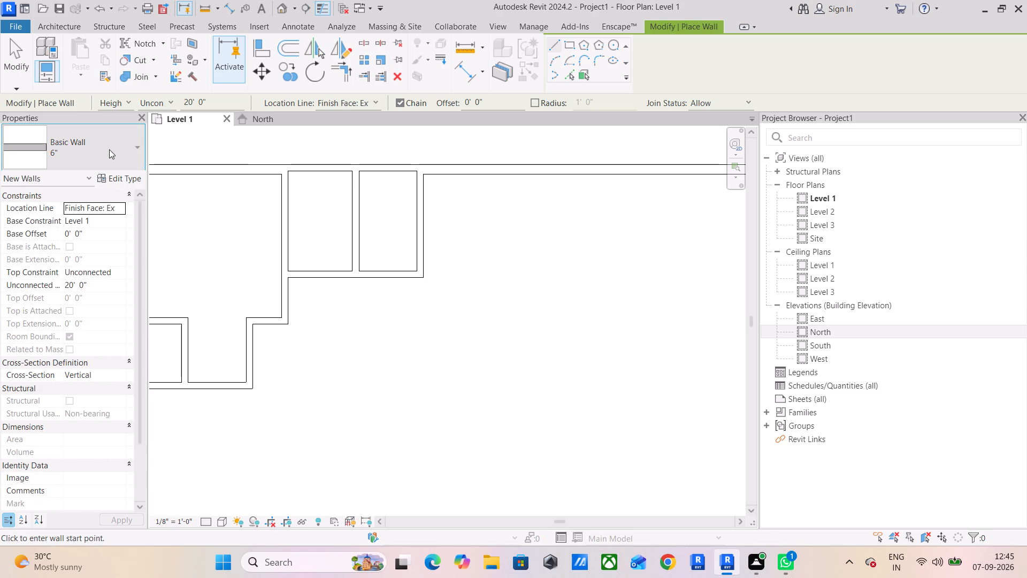
click(103, 229)
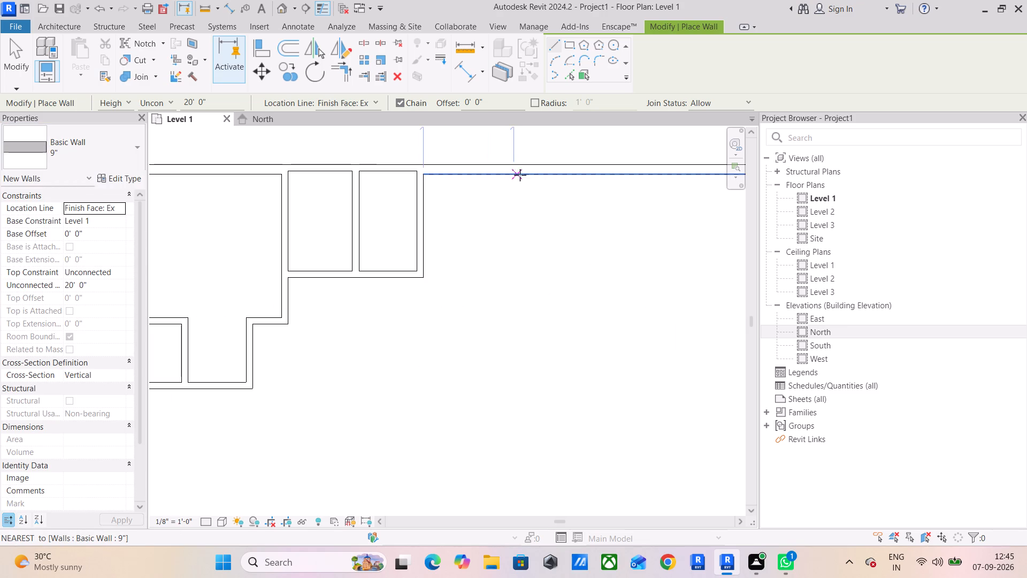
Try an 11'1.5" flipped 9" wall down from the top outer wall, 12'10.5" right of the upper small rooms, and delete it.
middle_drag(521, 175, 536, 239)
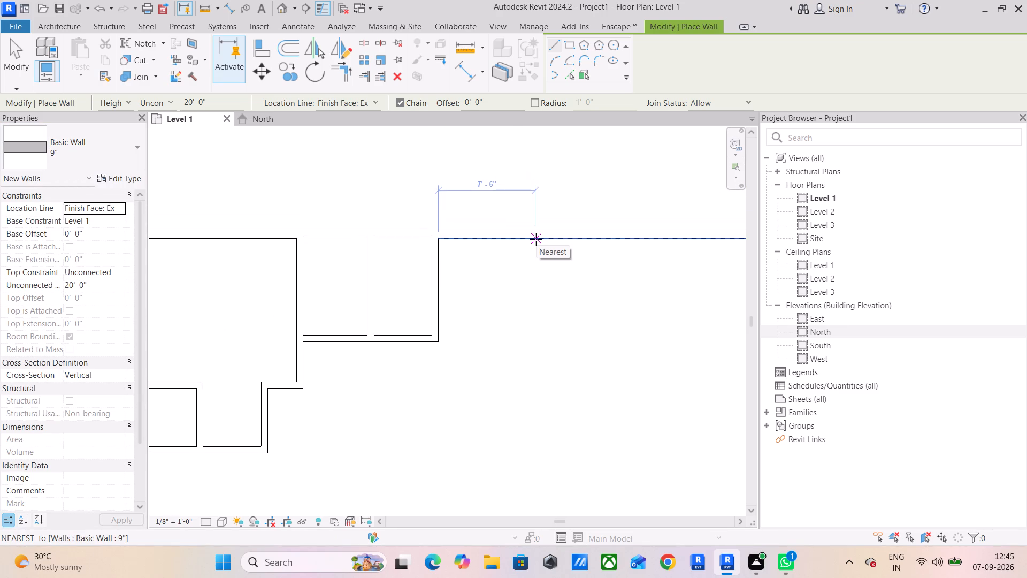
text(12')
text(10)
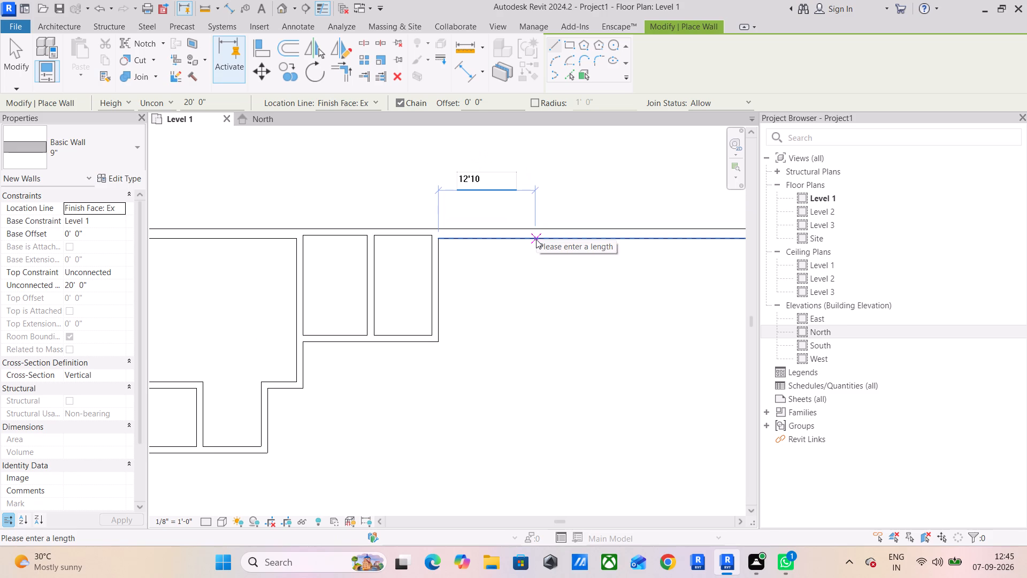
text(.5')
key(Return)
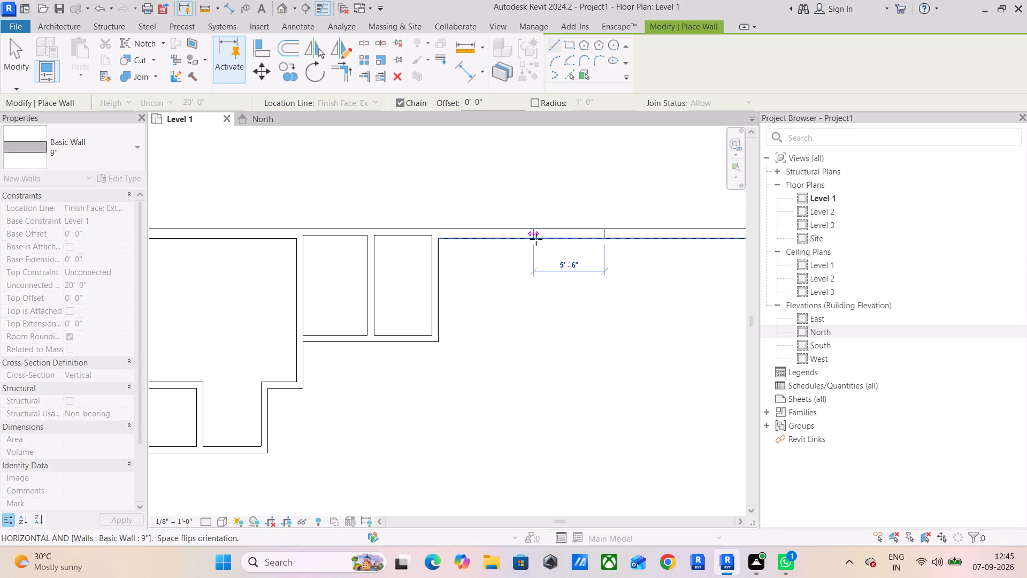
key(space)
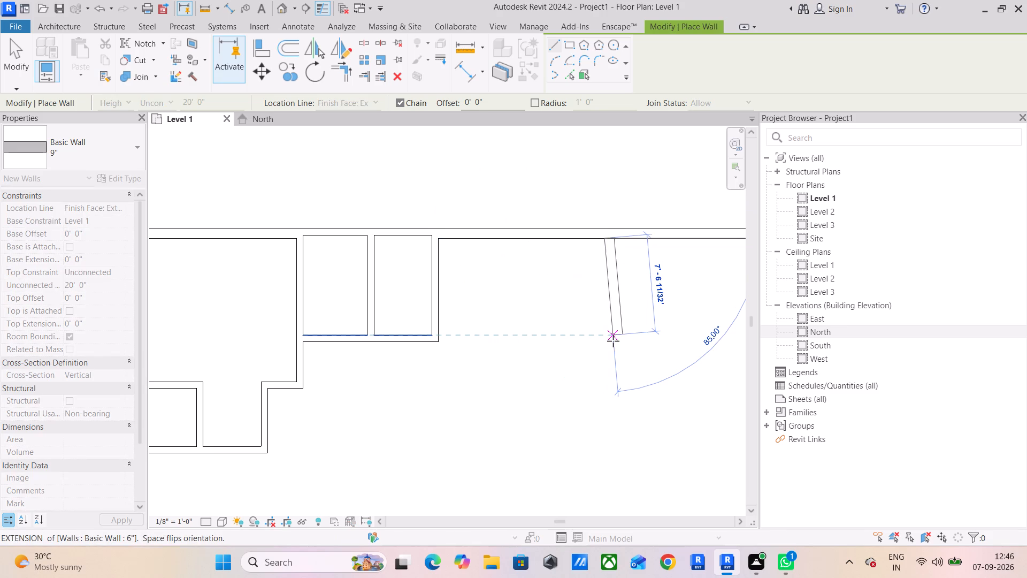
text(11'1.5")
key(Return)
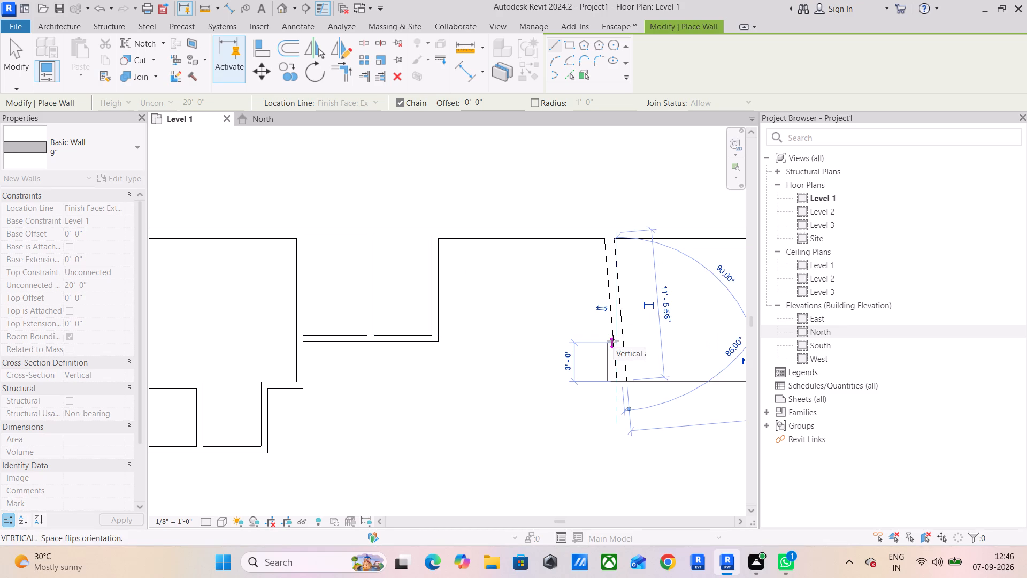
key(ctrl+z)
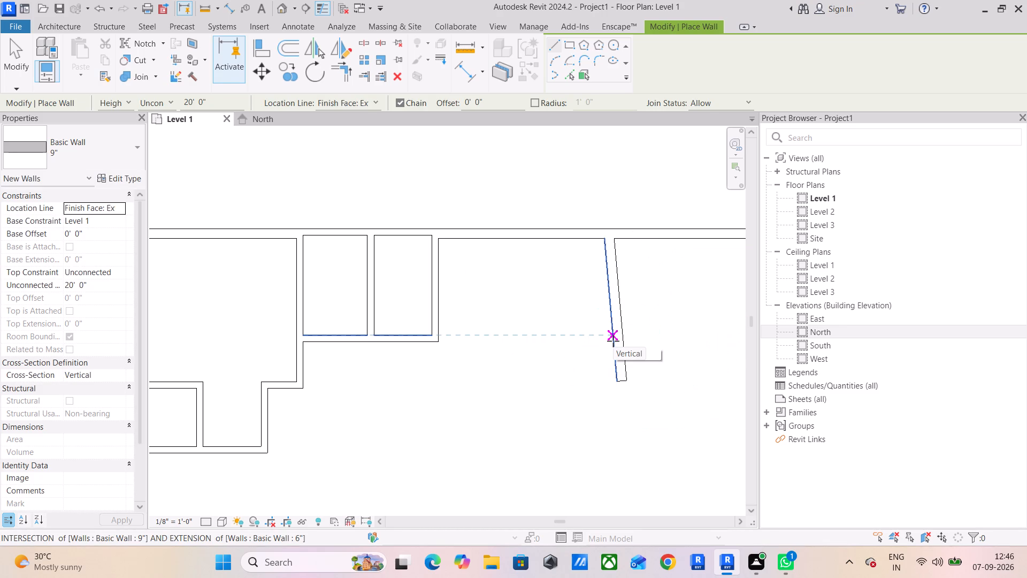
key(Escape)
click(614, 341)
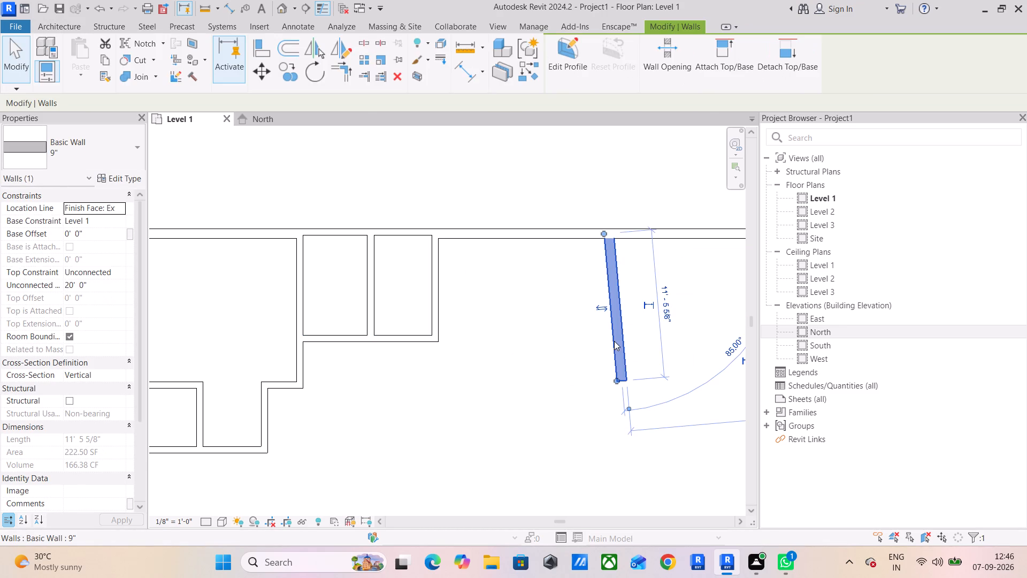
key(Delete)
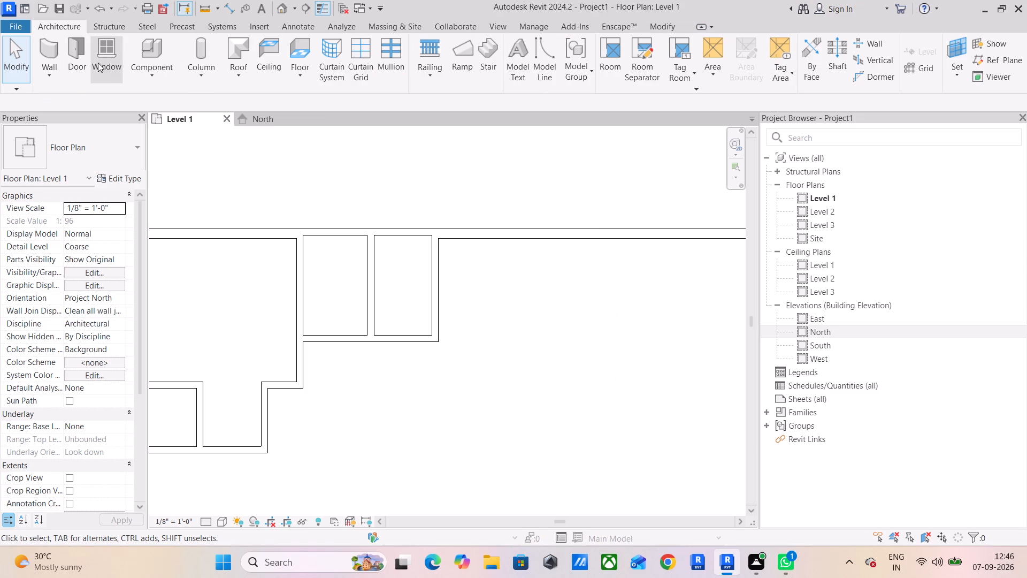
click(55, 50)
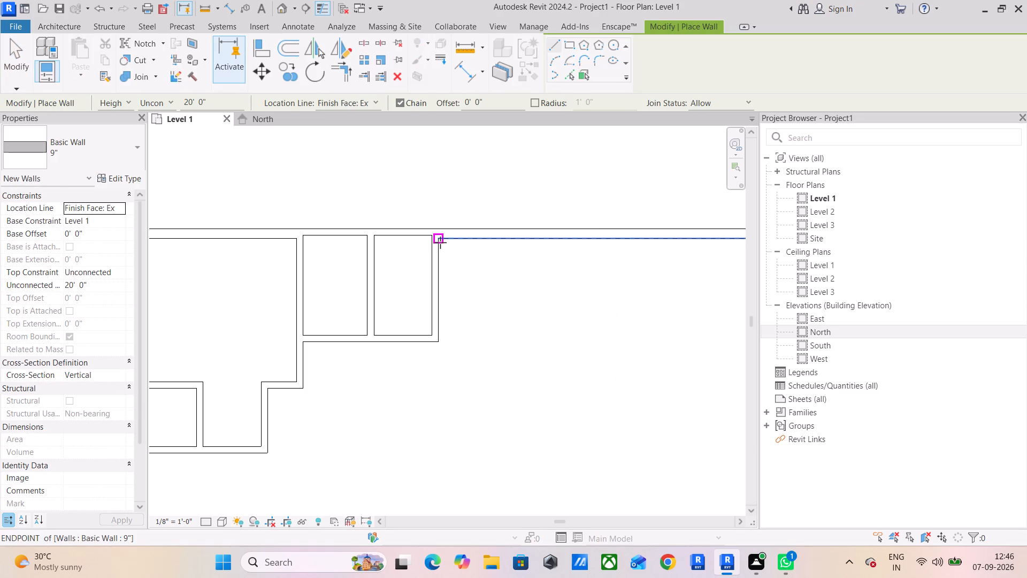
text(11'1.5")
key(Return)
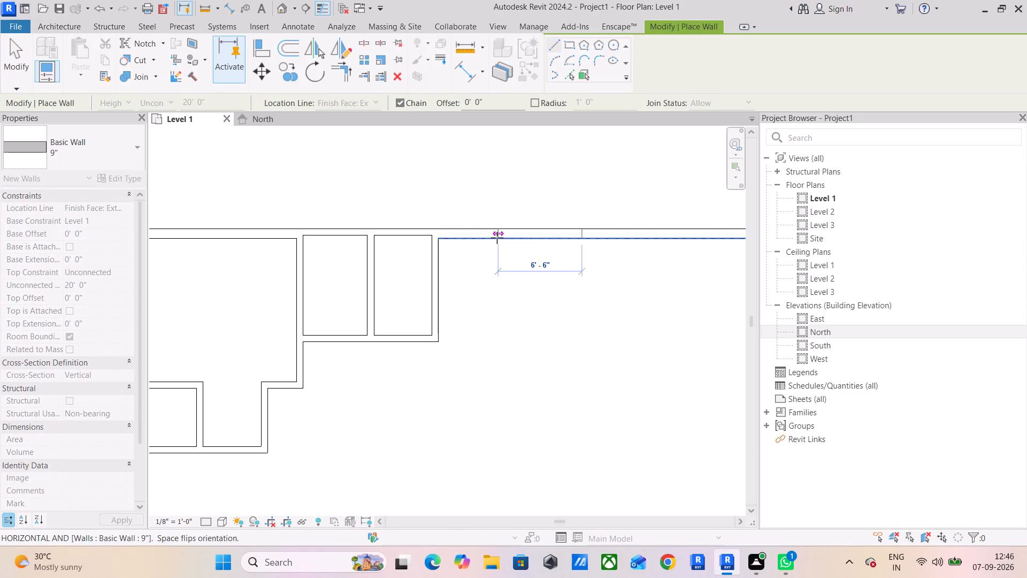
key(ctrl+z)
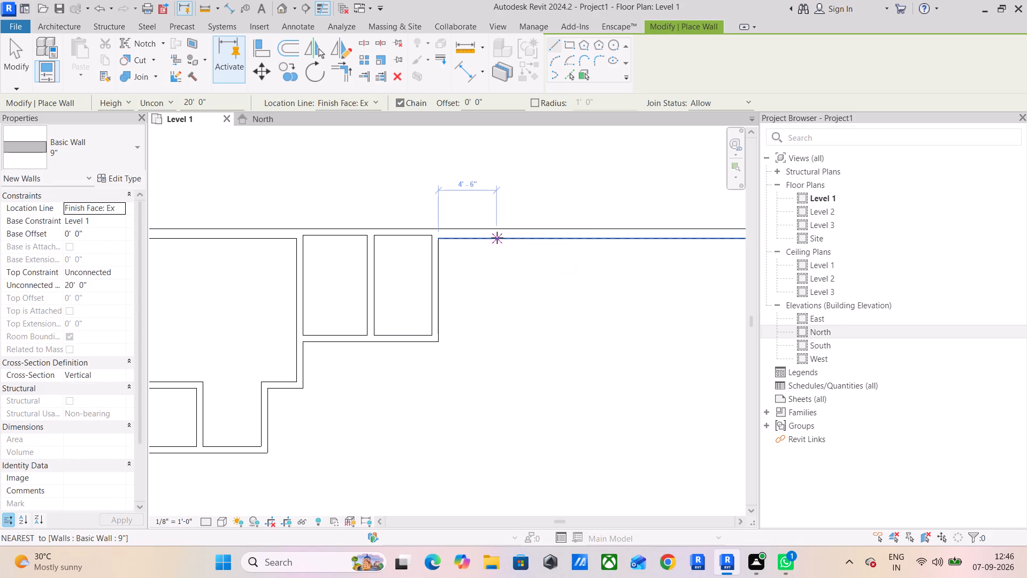
Draw a flipped 9" wall 11'1.5" down from the top outer wall, starting 12'10.5" right of the upper small rooms.
text(12'10)
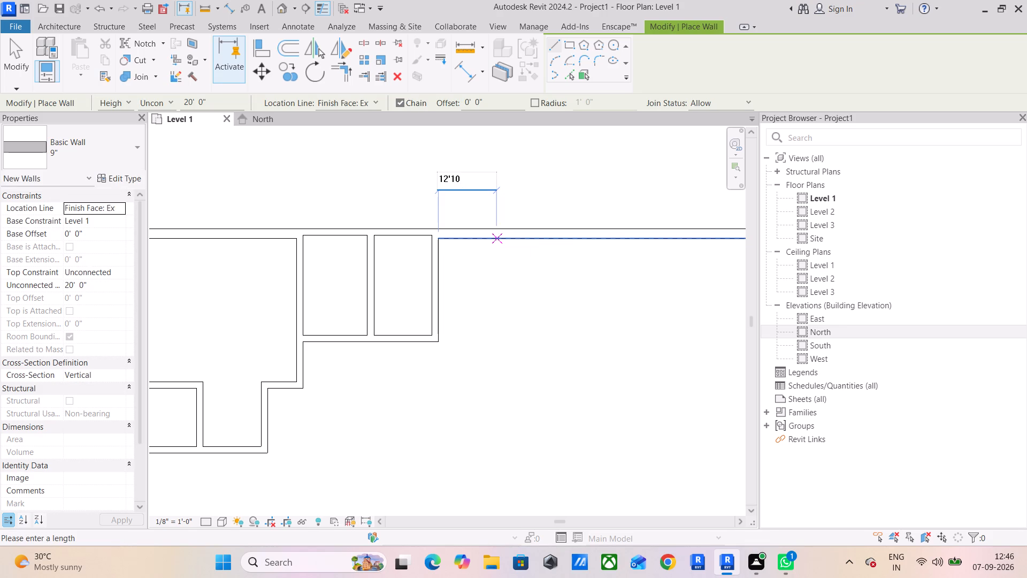
key(period)
text(5")
key(Return)
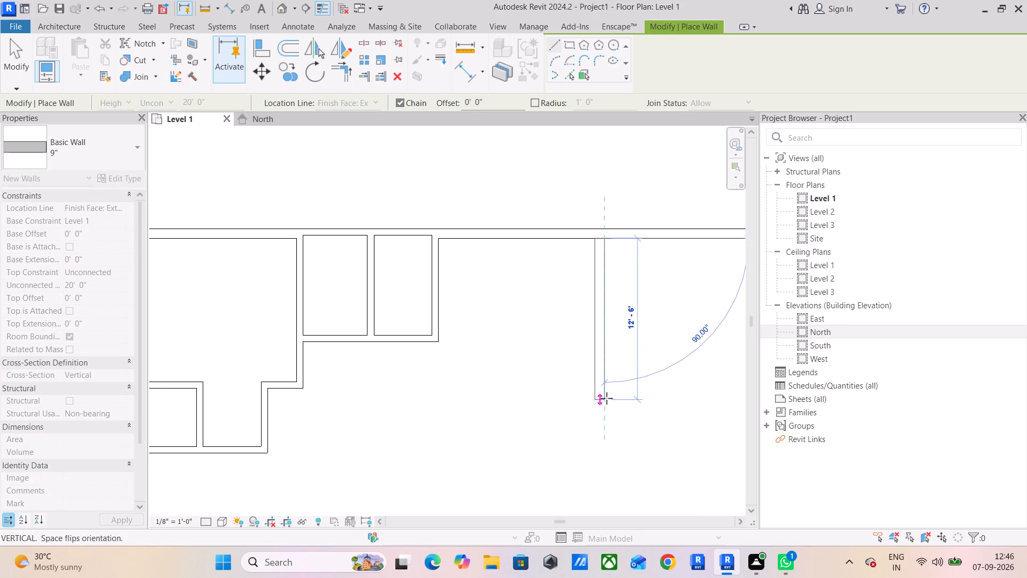
key(space)
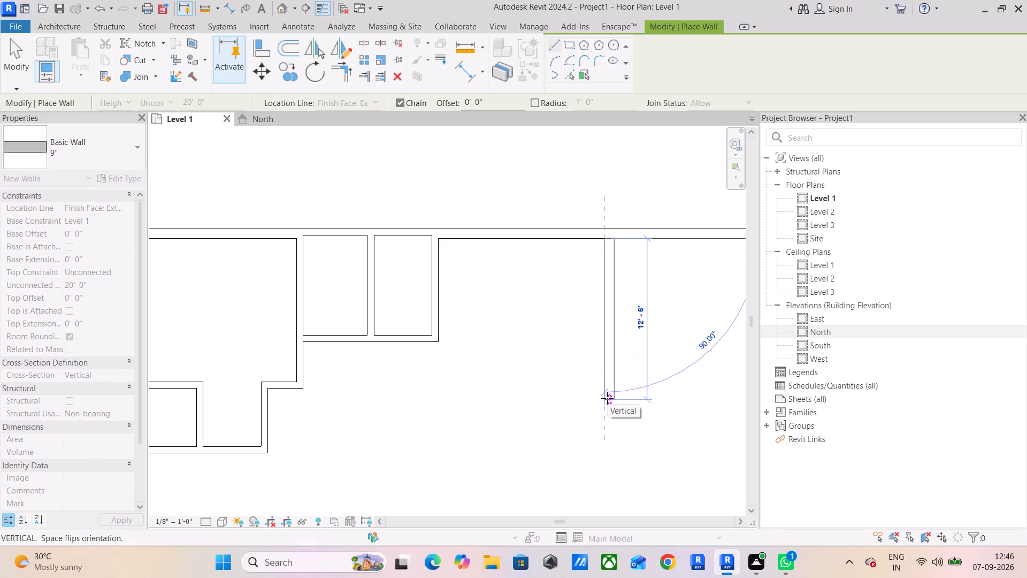
text(11'12)
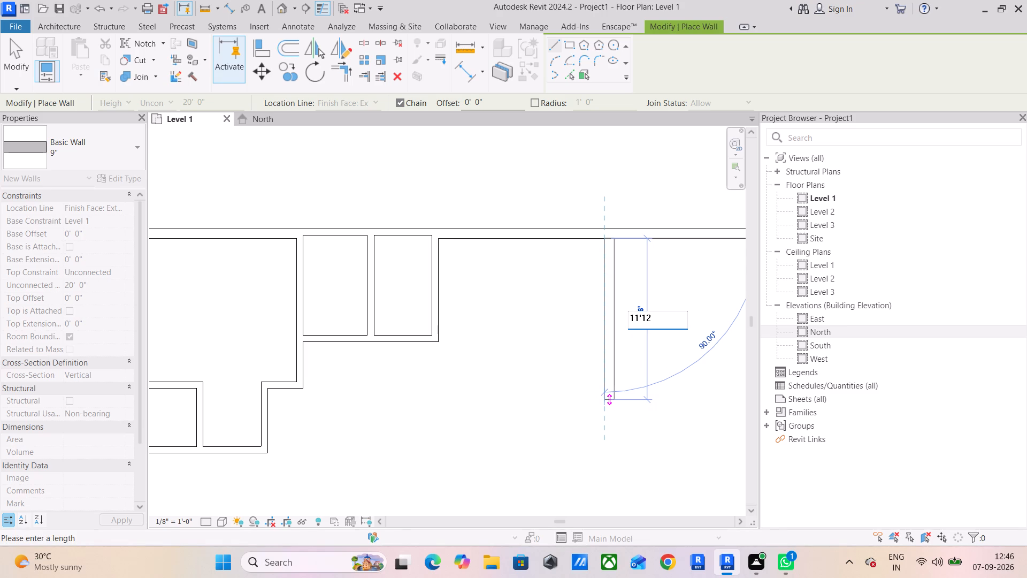
key(BackSpace)
text(.5")
key(Return)
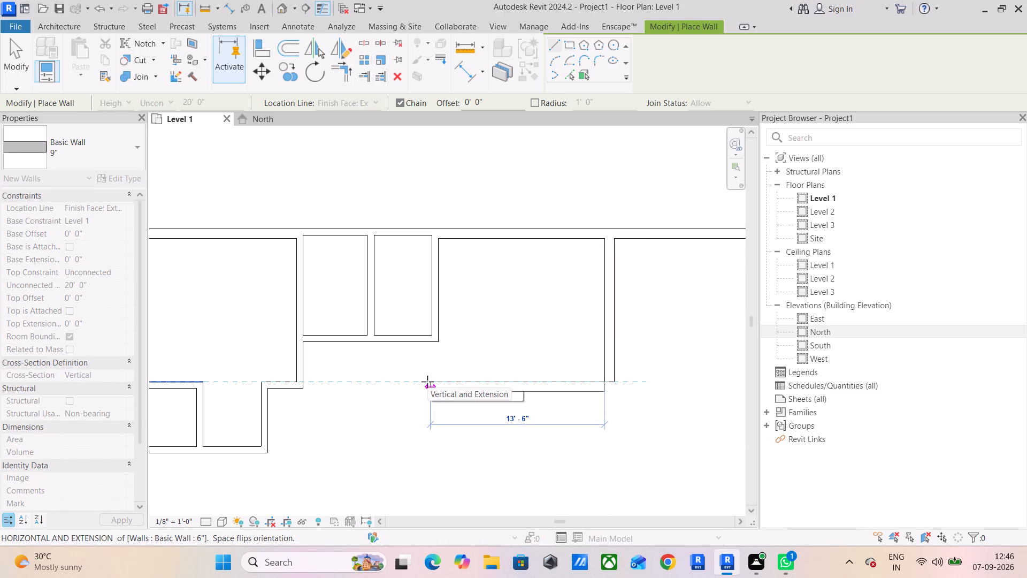
Draw a small 9"-walled room from the new wall's lower end: 5'6" left, flipped 5'9" down, 5'6" right, and back up to close.
key(1)
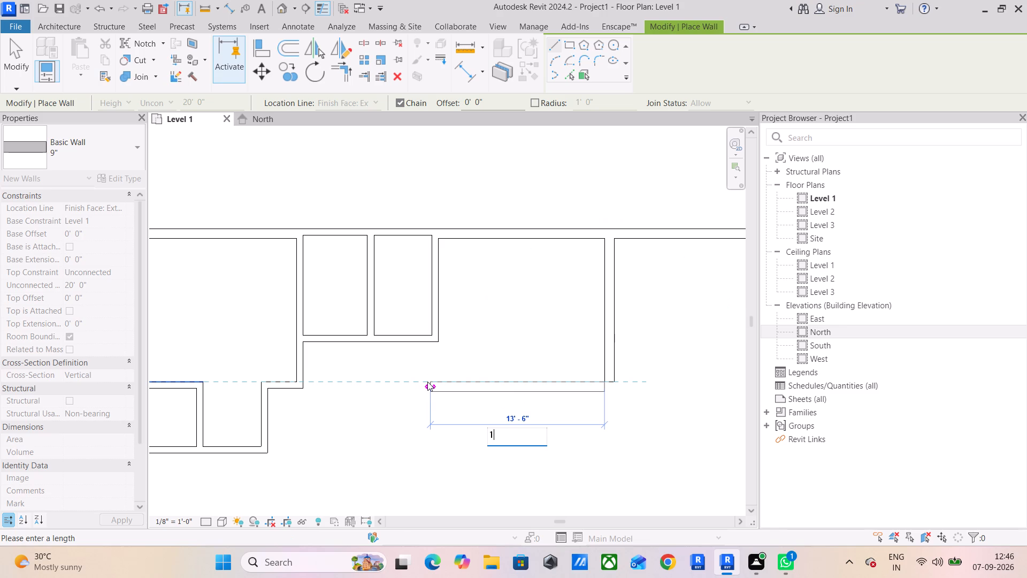
key(BackSpace)
text(5')
text(6")
key(Return)
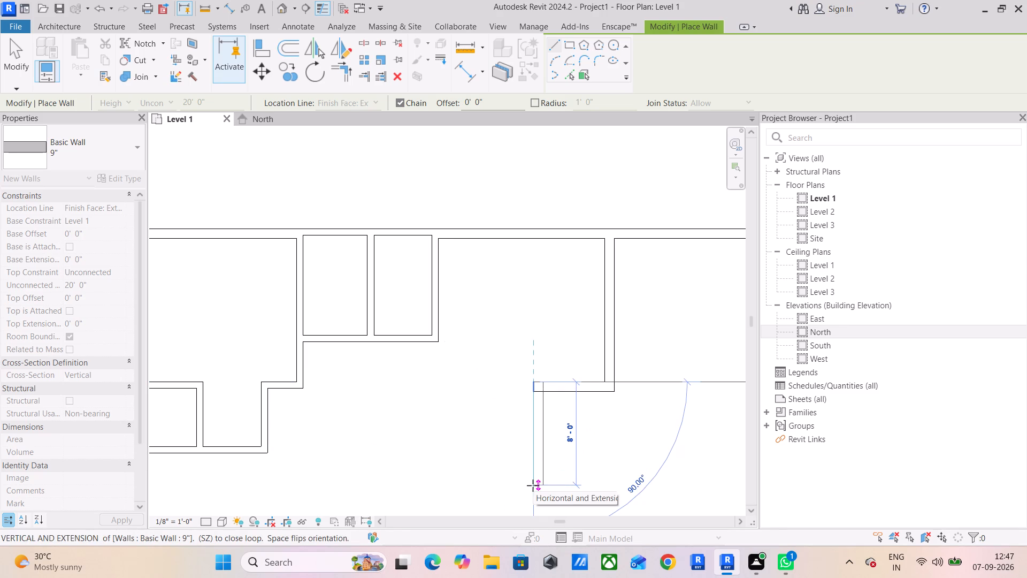
key(space)
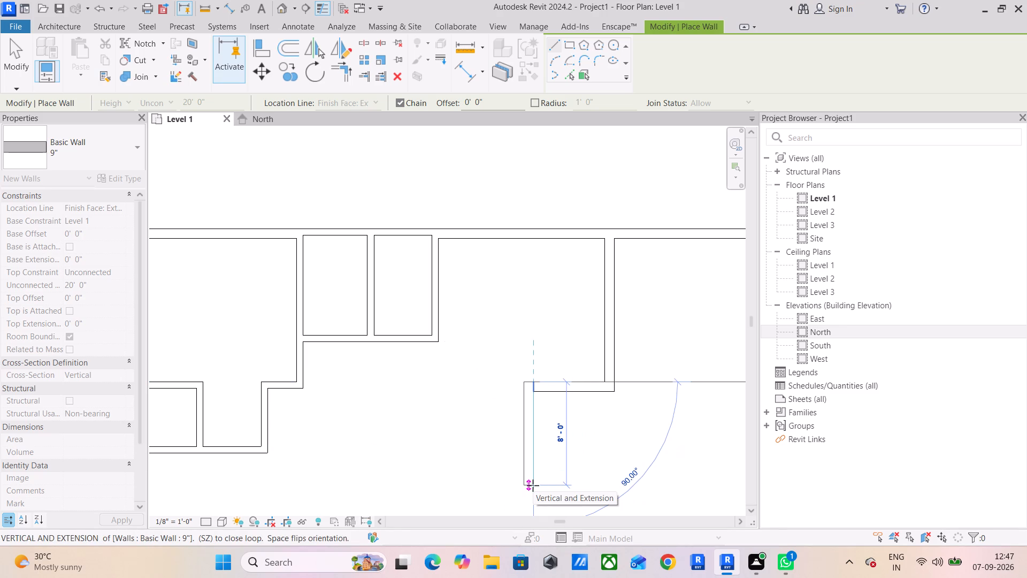
text(5'9")
key(Return)
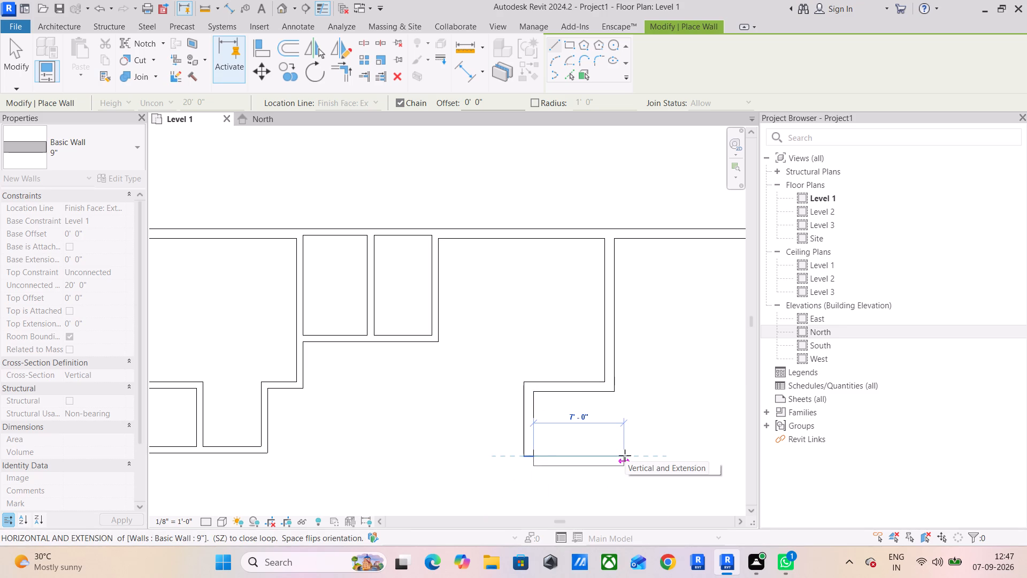
text(5'6")
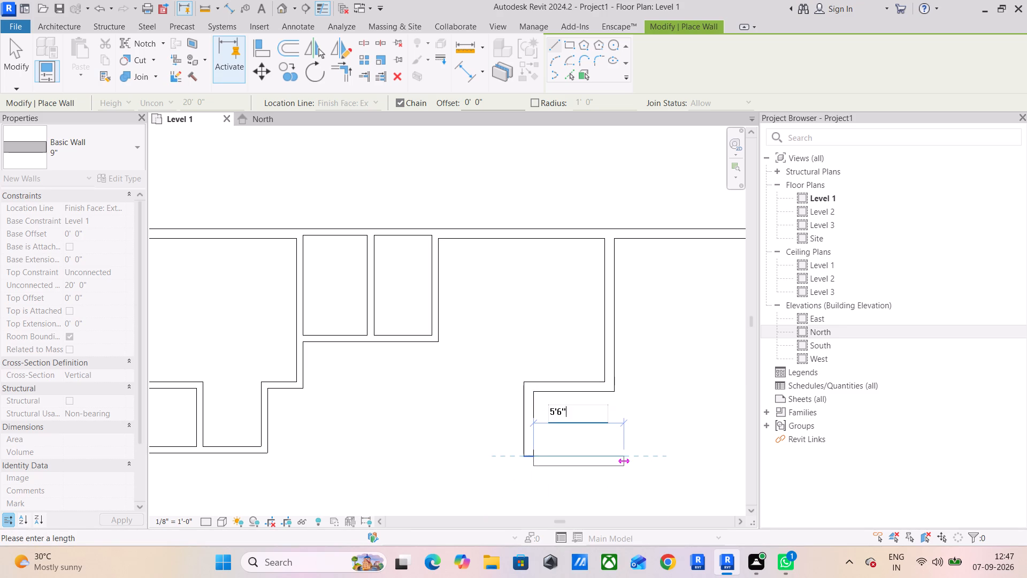
key(Return)
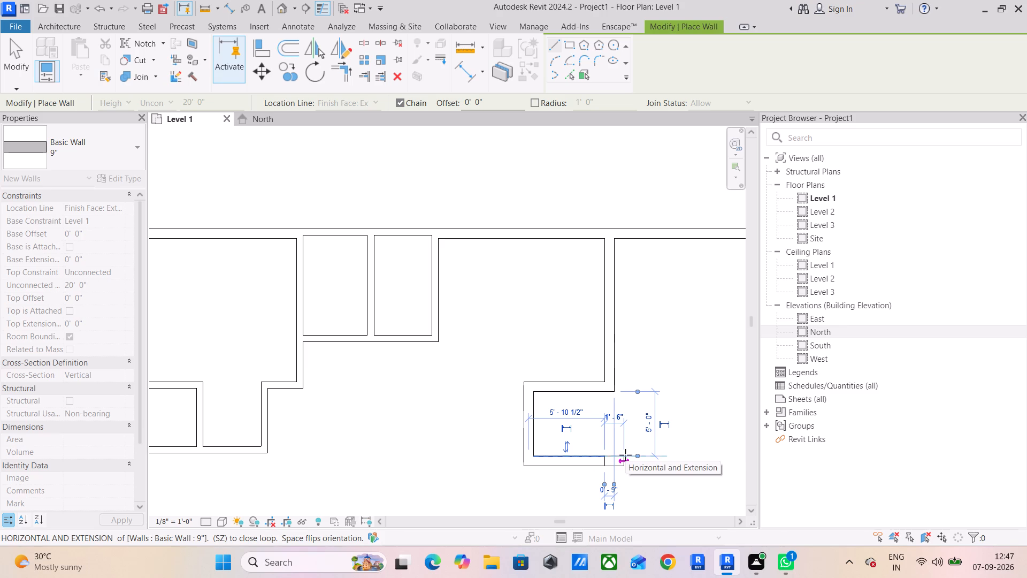
middle_drag(625, 455, 573, 290)
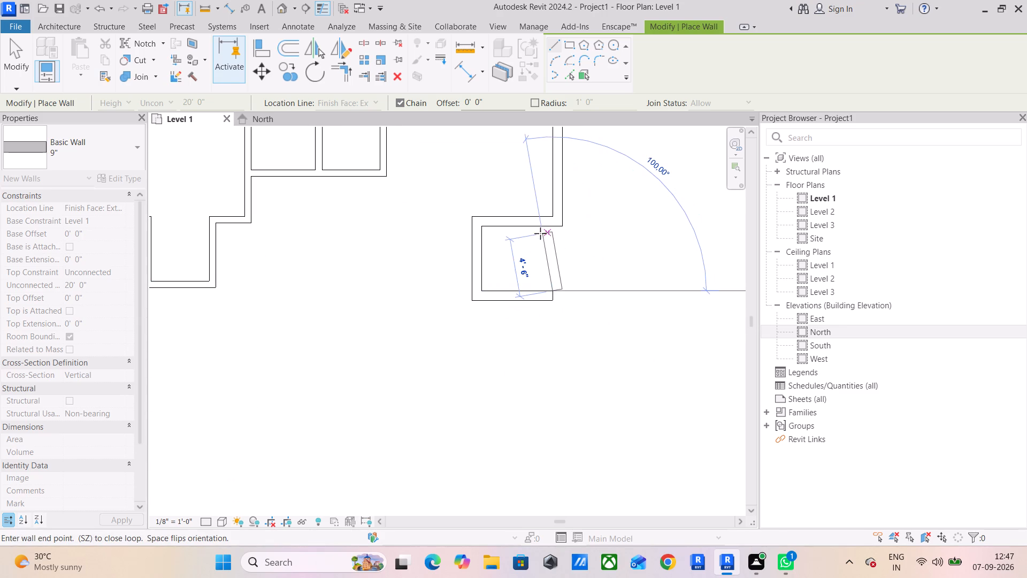
click(555, 231)
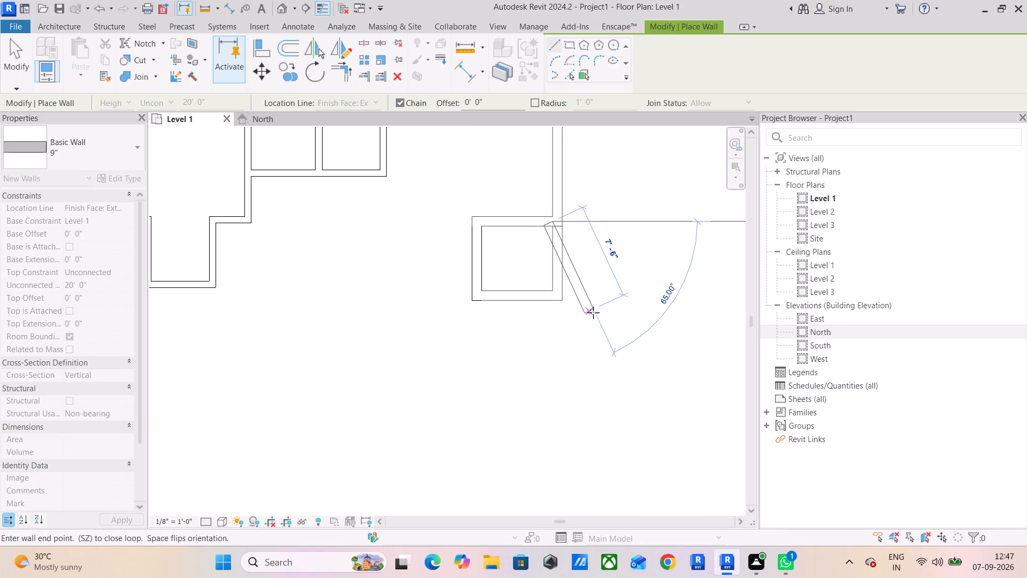
key(Escape)
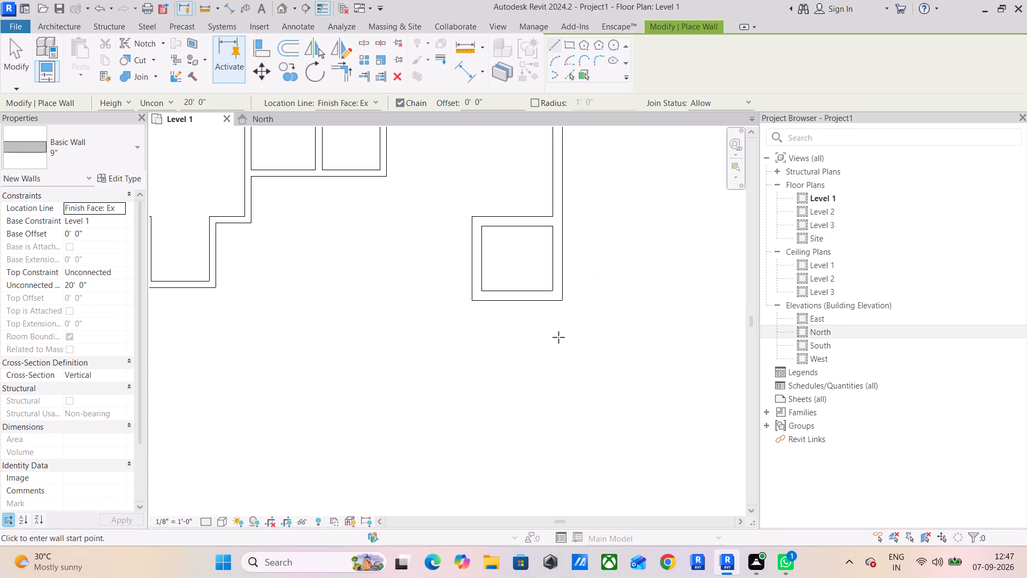
Draw a 9" wall 11'10.5" down from the new small room's lower-right outer corner.
click(566, 305)
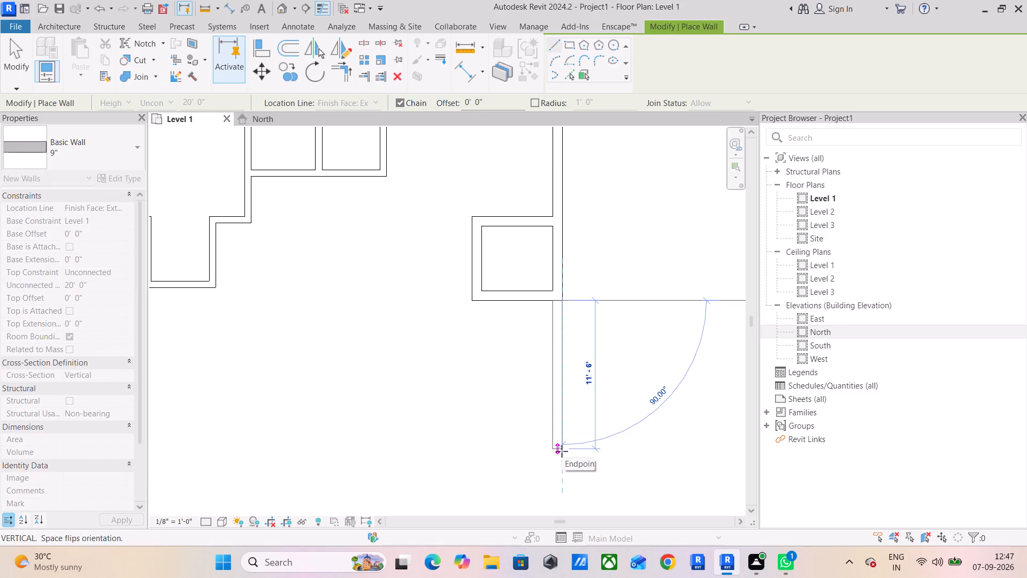
text(11'10:)
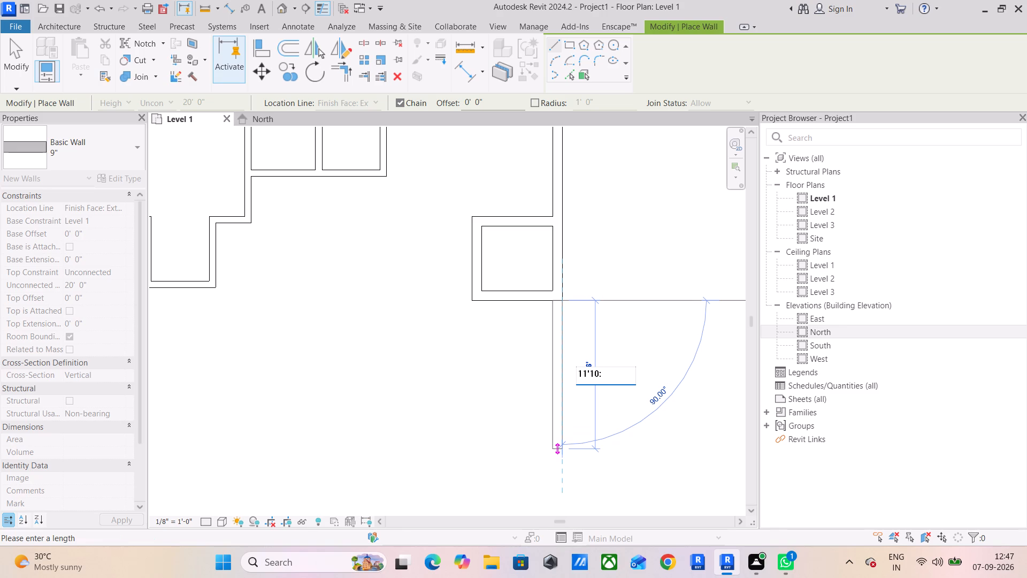
key(BackSpace)
text(.5")
key(Return)
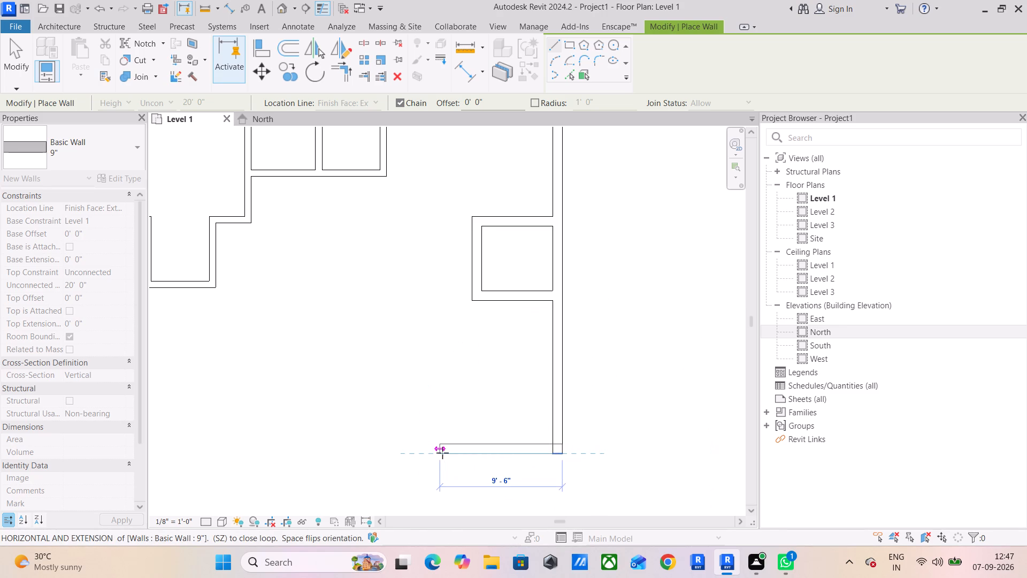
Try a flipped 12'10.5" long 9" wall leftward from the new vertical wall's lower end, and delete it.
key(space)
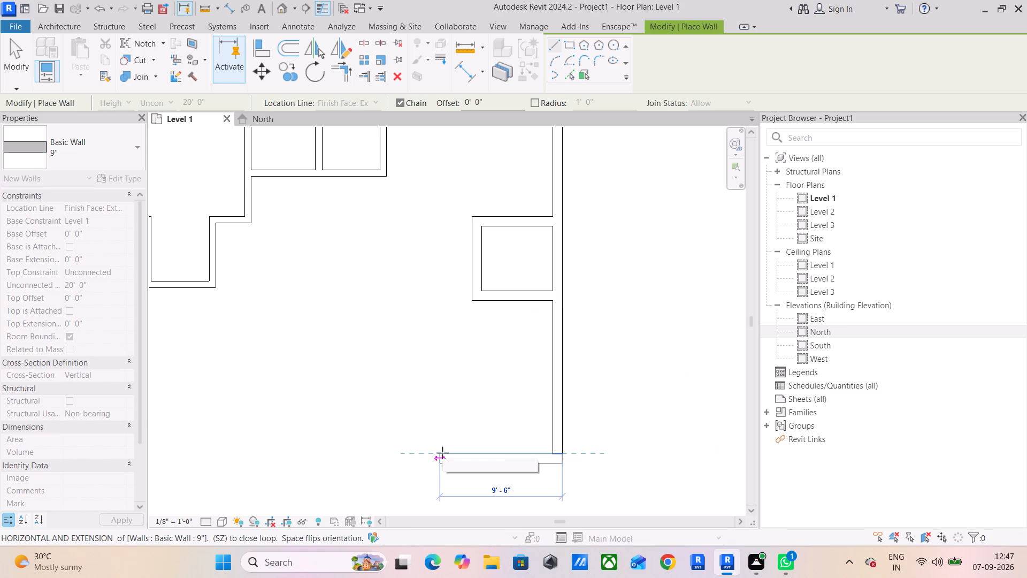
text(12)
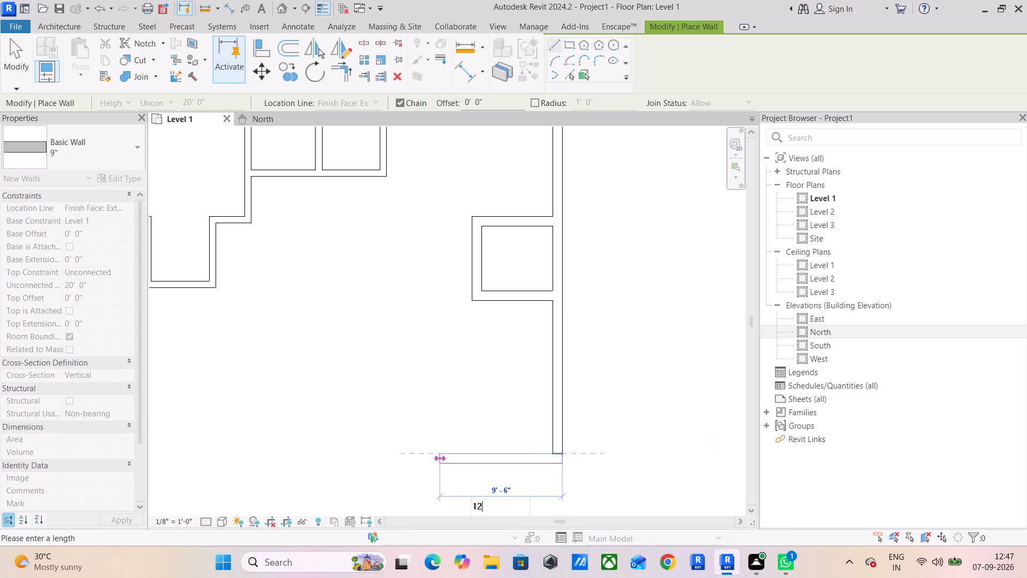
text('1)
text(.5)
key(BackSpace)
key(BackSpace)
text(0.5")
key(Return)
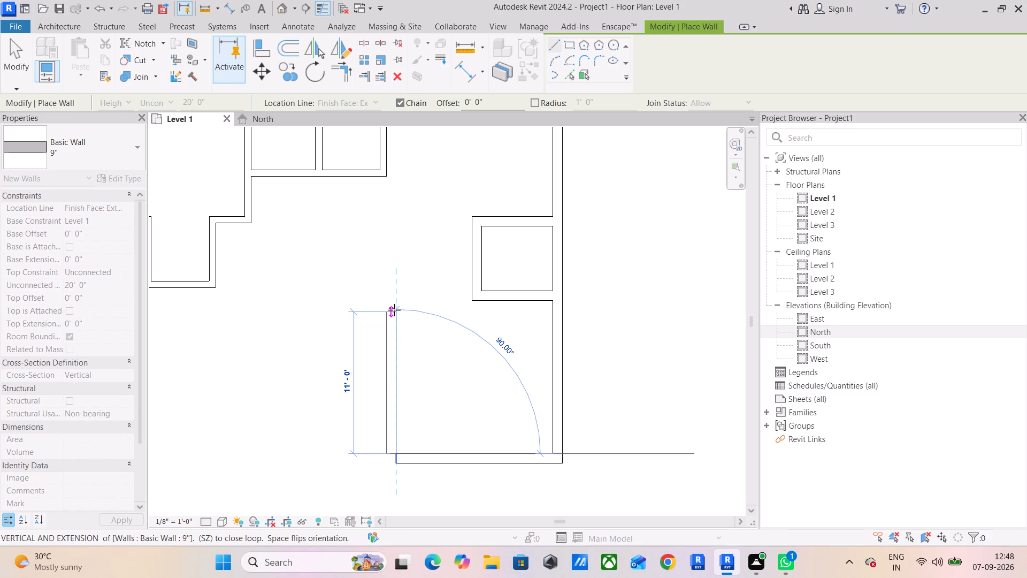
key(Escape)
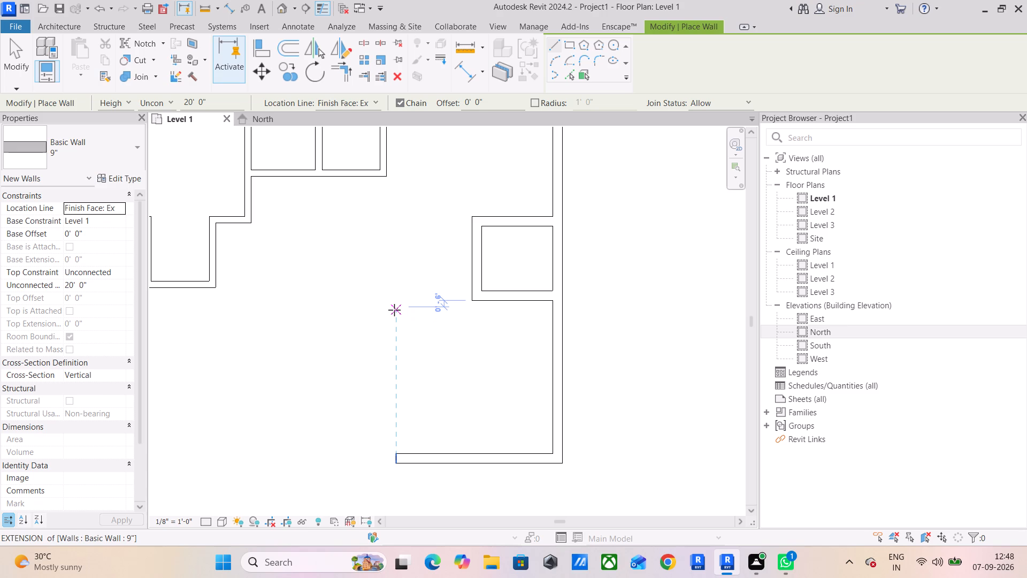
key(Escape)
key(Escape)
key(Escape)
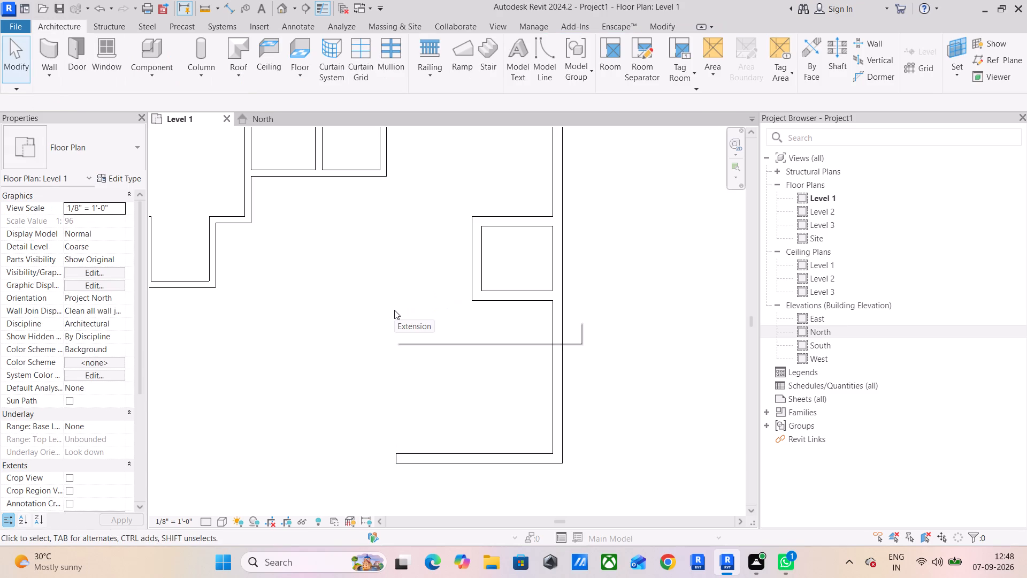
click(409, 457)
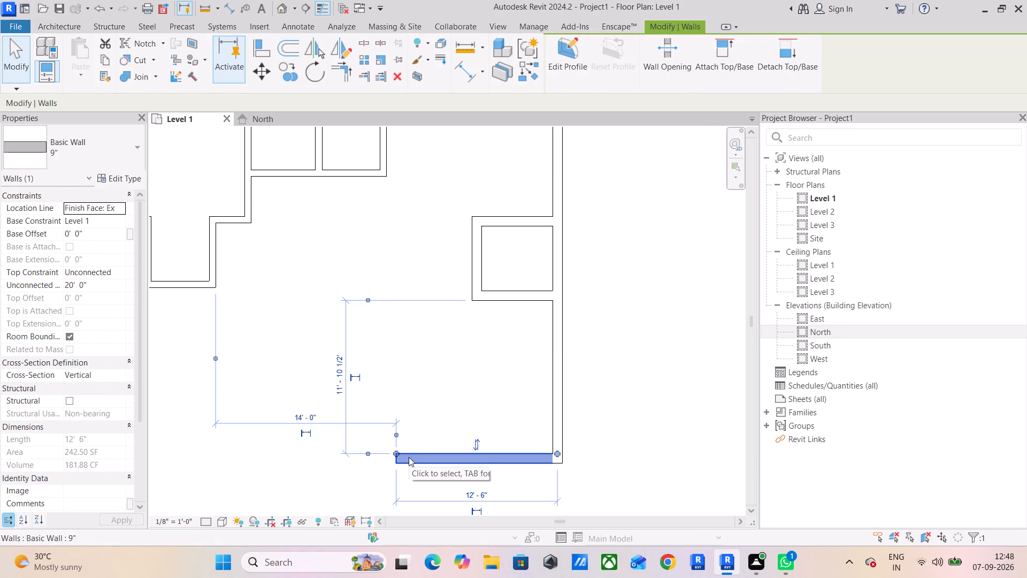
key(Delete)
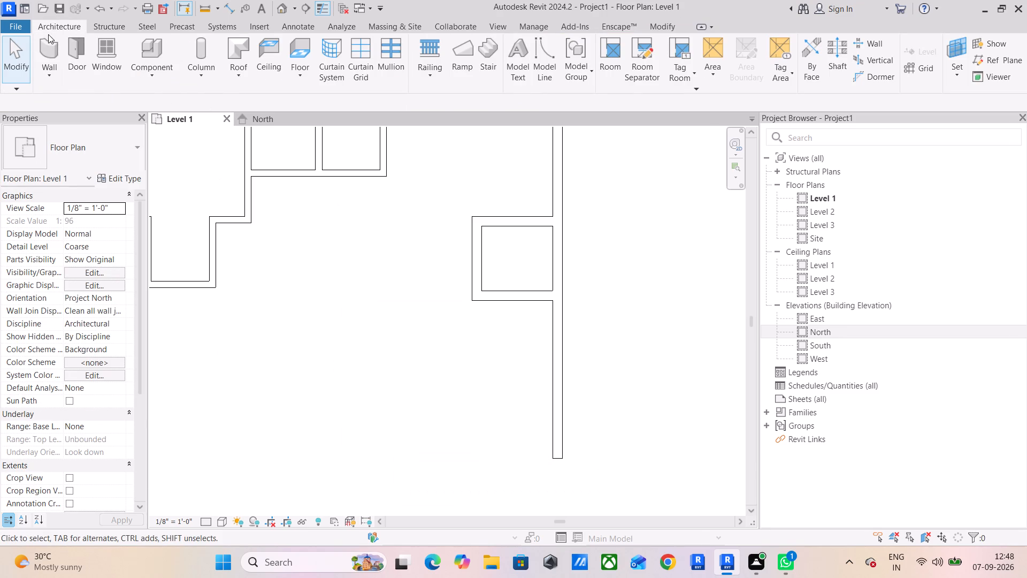
Draw a flipped 6" wall 12'10.5" left from the right vertical wall's lower end, continuing it about 4'6" up.
click(46, 43)
click(96, 144)
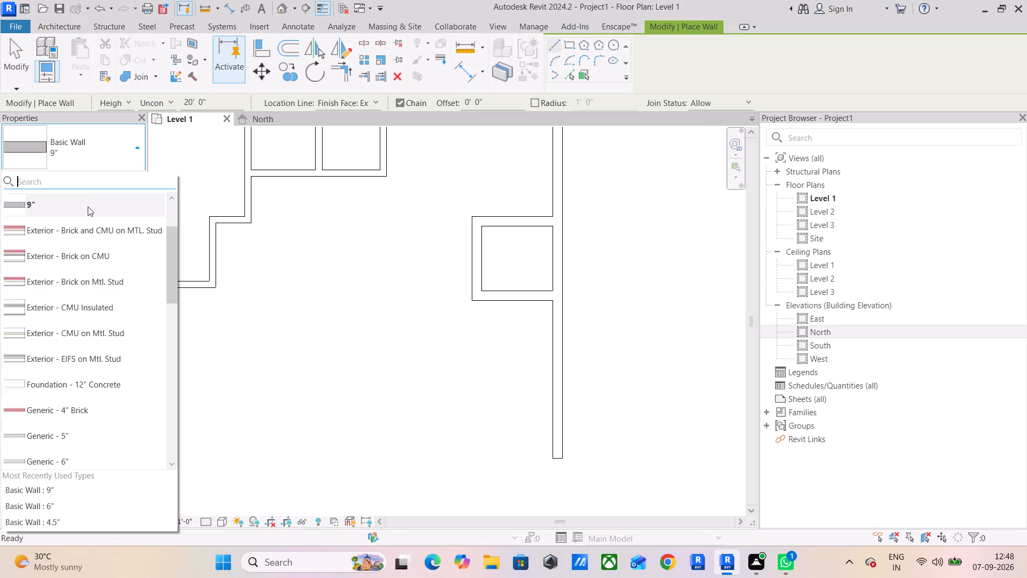
scroll(71, 244, up, 4)
click(66, 244)
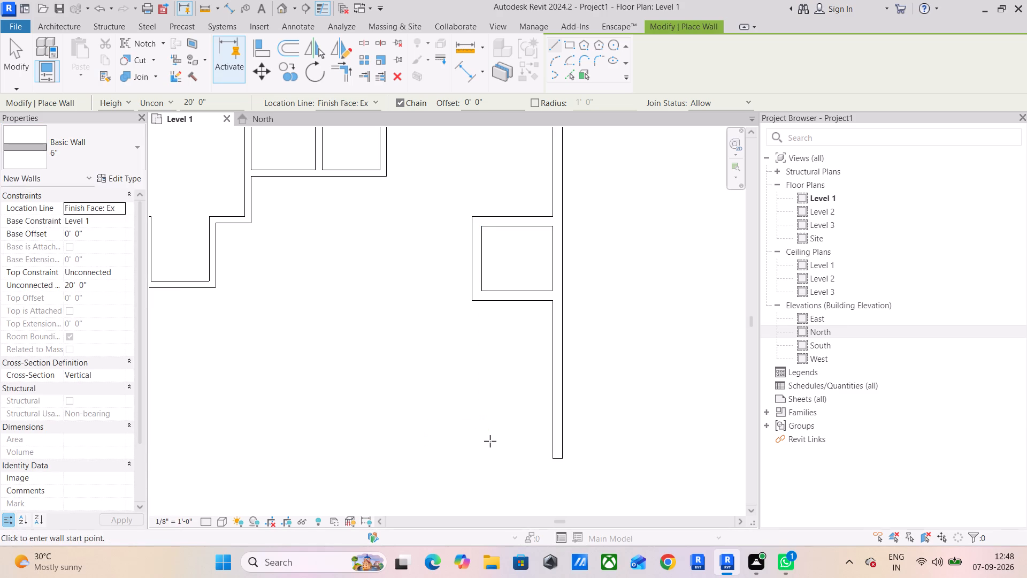
click(547, 460)
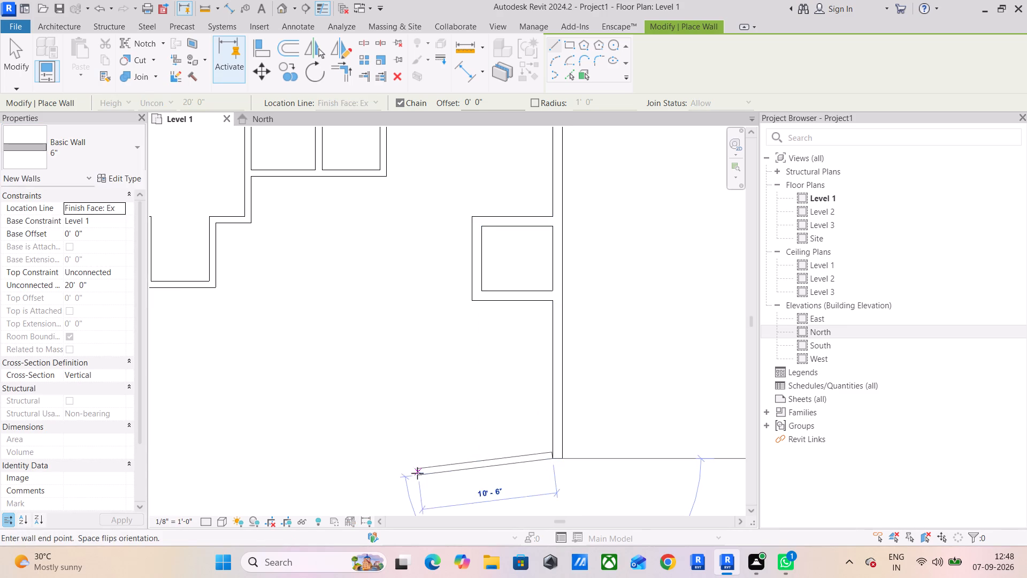
key(space)
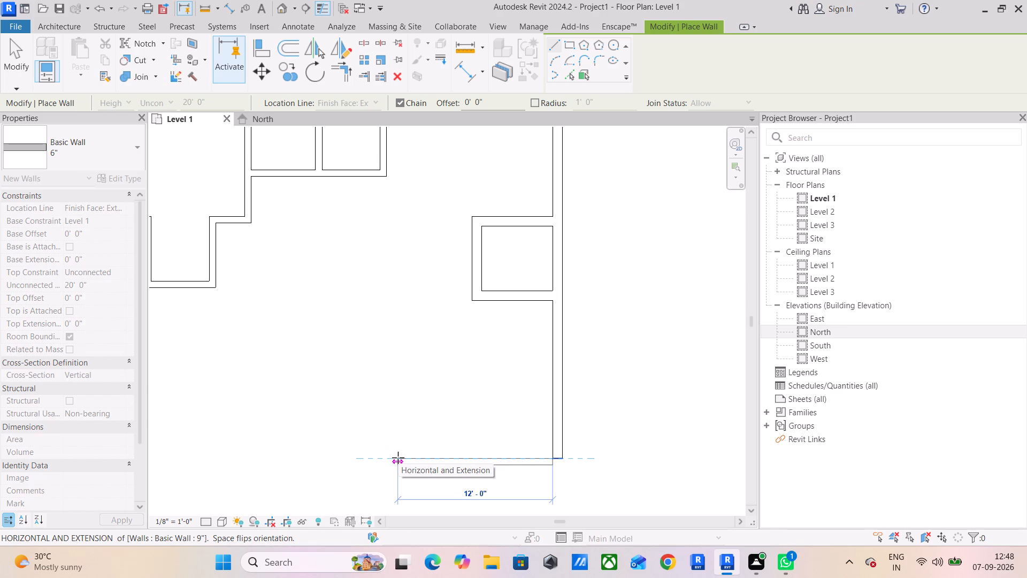
text(12'10.5")
key(Return)
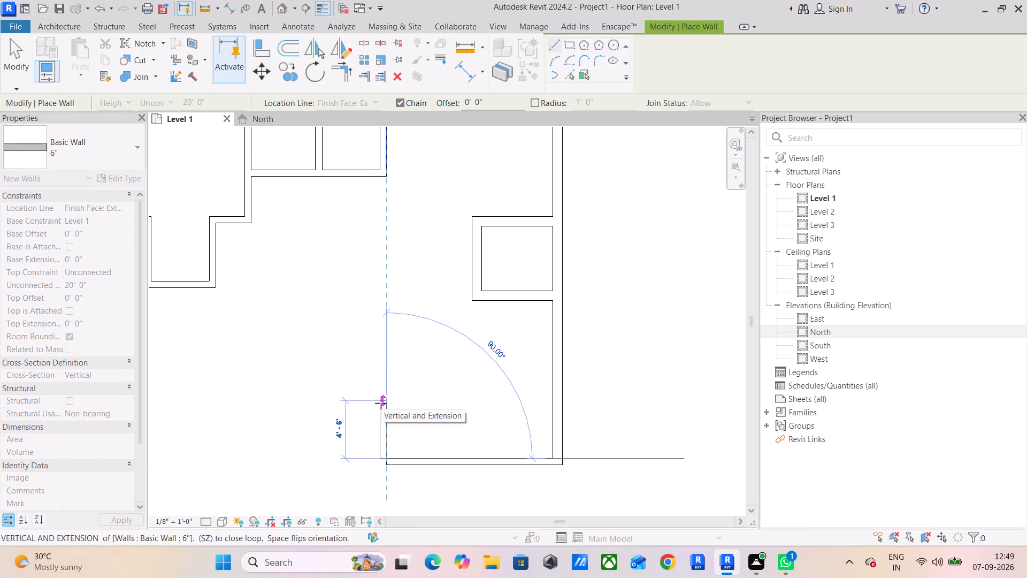
click(381, 403)
key(Escape)
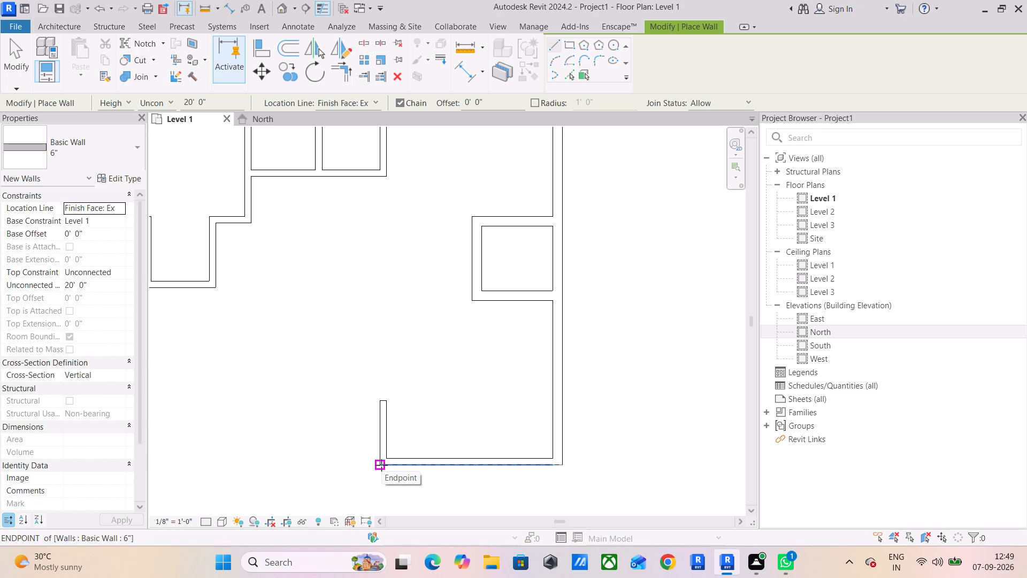
Draw a 6" wall 12'7.5" right from the left outer wall, starting 10'6" below the small rooms.
middle_drag(286, 424, 651, 392)
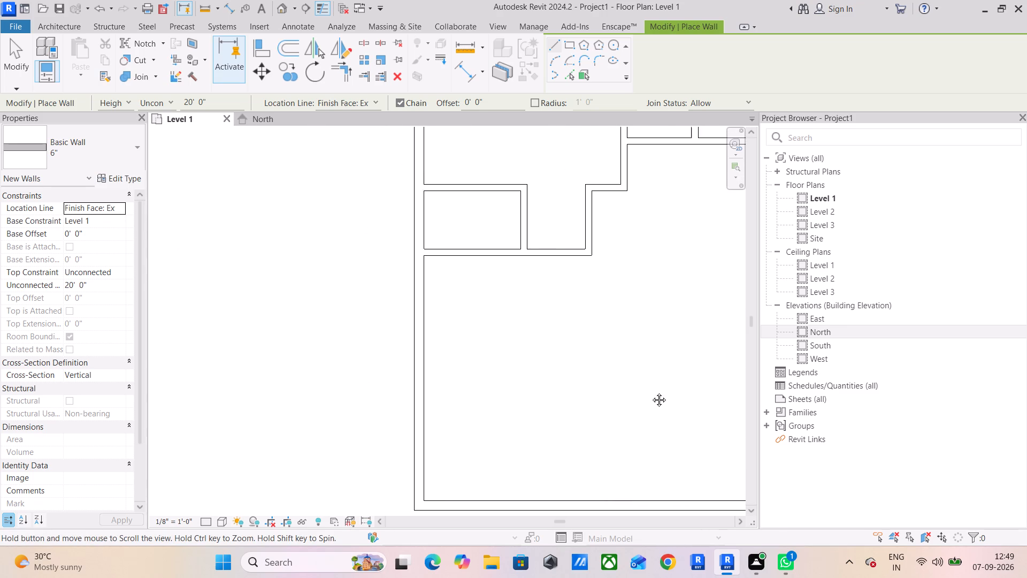
middle_drag(651, 392, 603, 422)
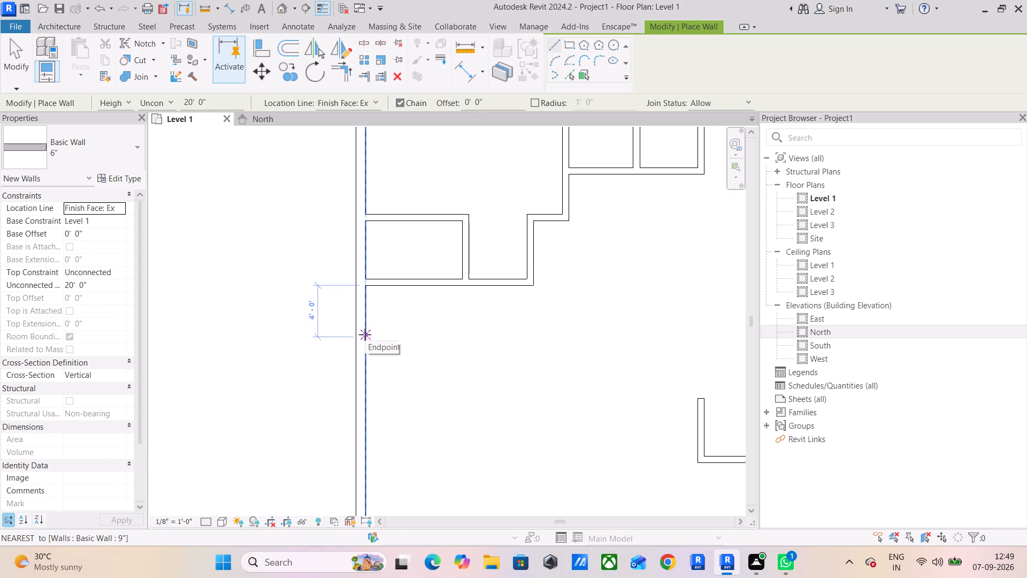
text(10'6")
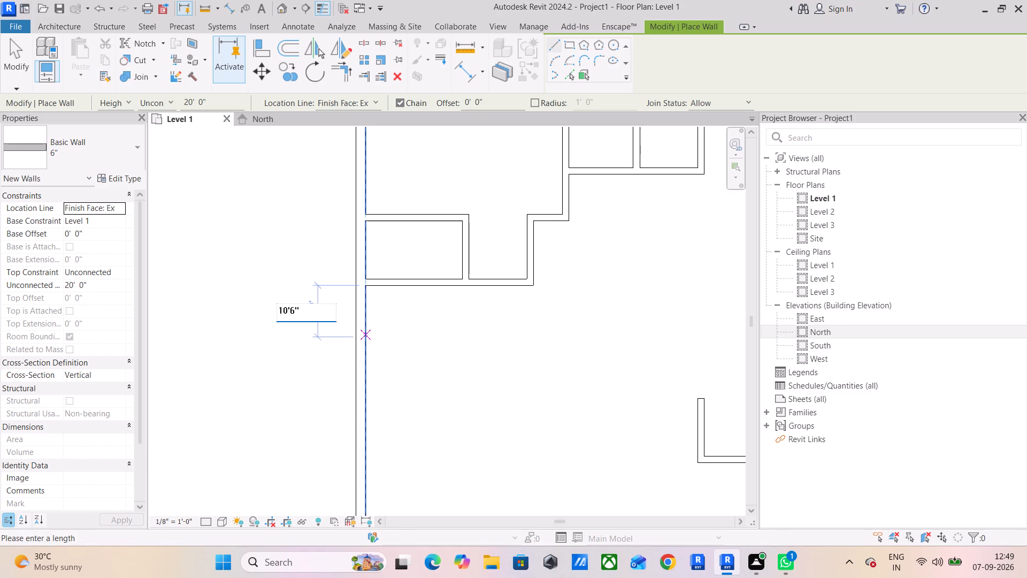
key(Return)
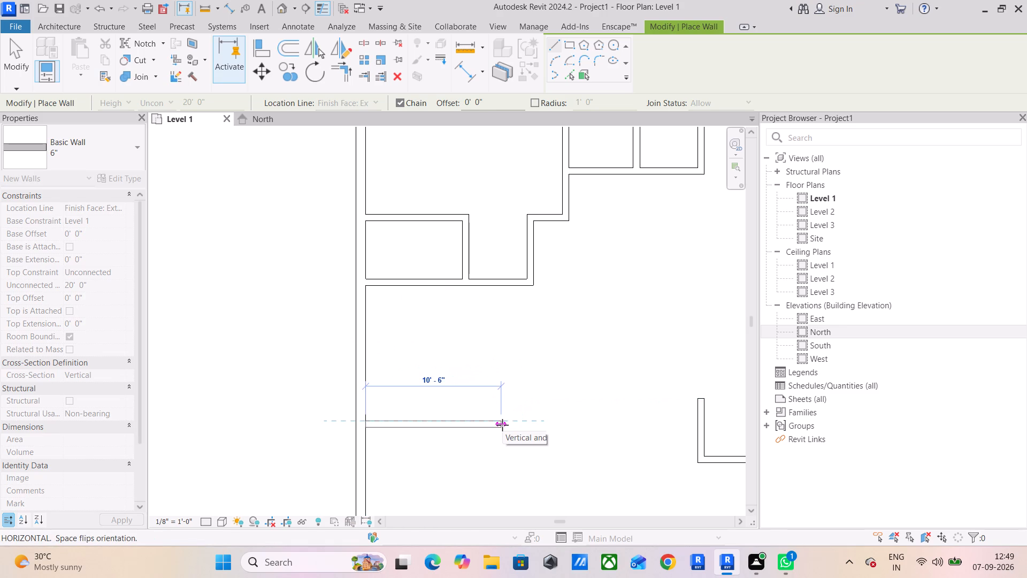
text(12')
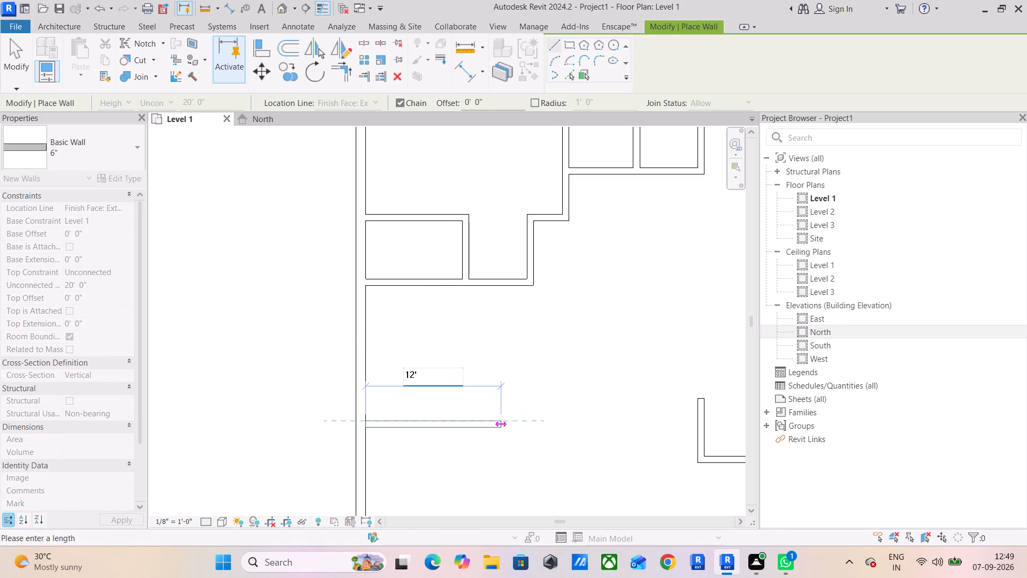
text(7.5")
key(Return)
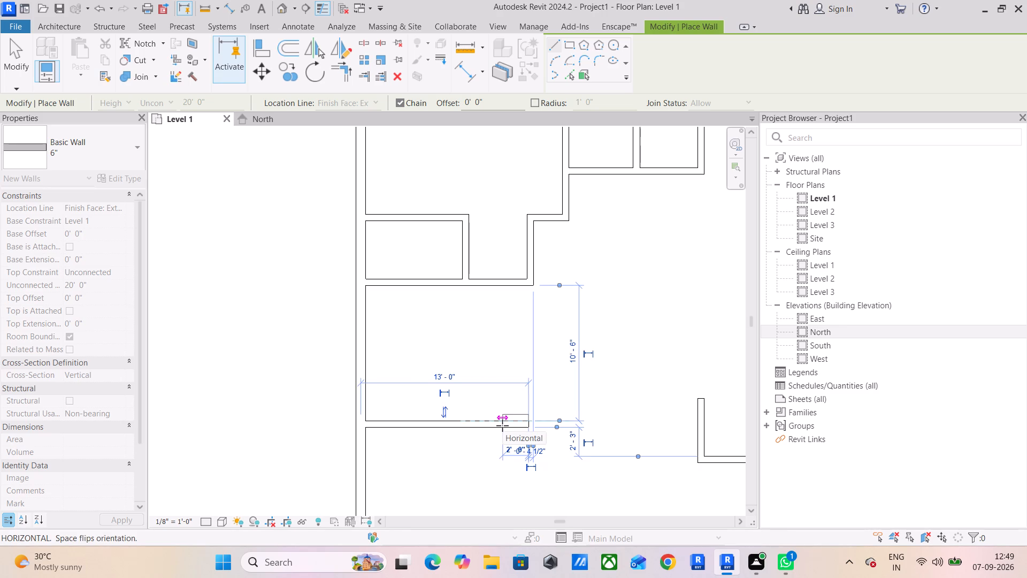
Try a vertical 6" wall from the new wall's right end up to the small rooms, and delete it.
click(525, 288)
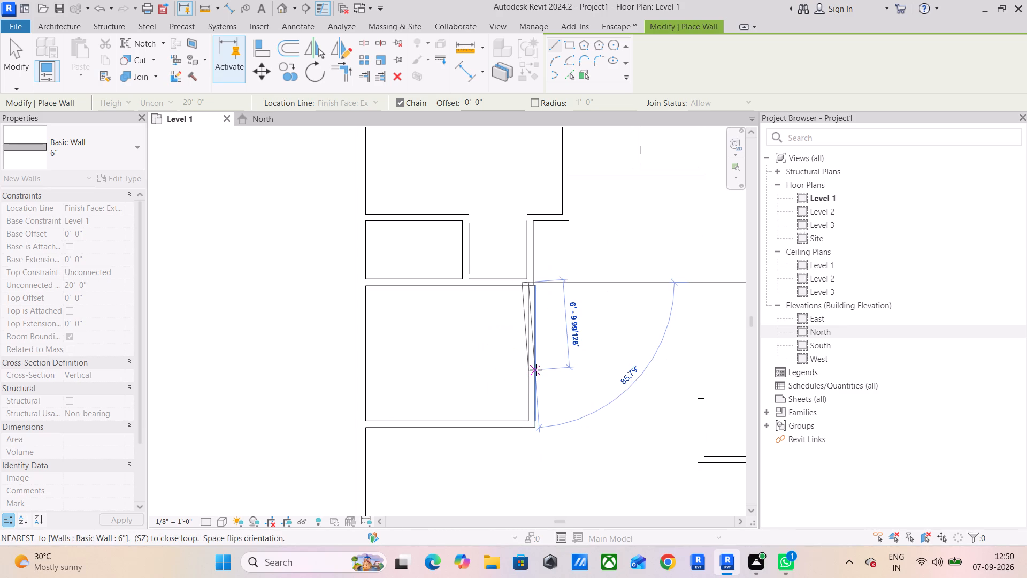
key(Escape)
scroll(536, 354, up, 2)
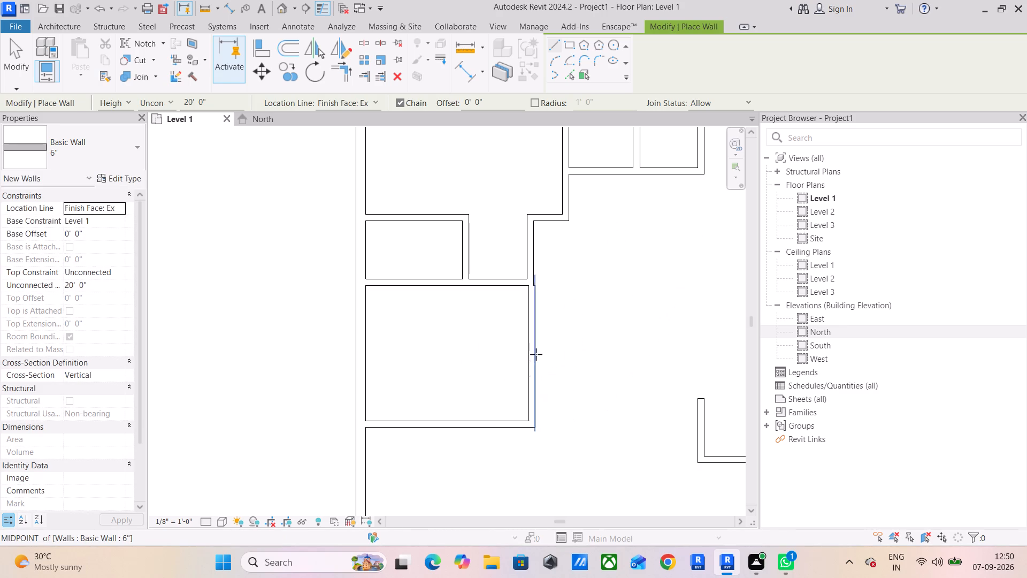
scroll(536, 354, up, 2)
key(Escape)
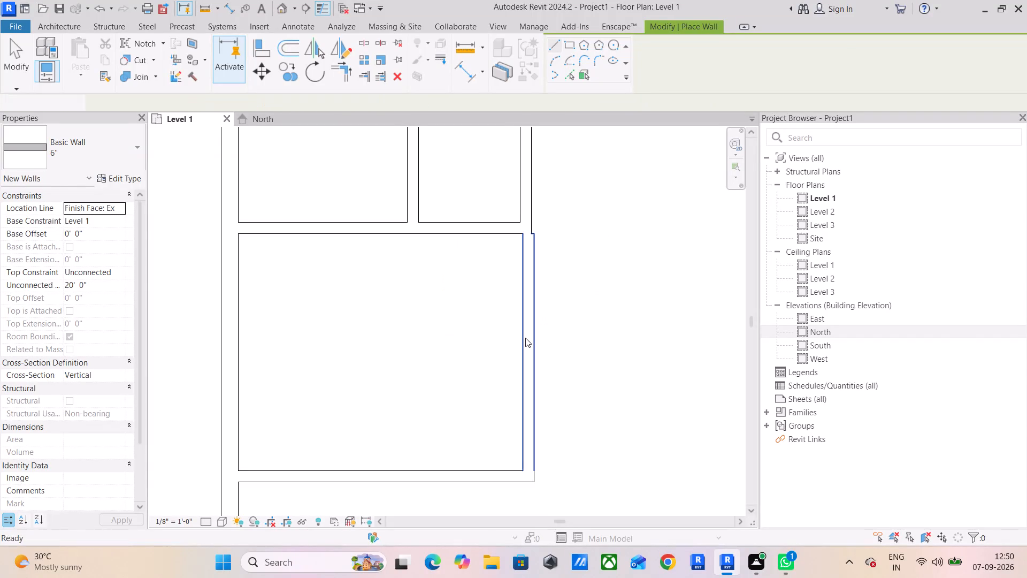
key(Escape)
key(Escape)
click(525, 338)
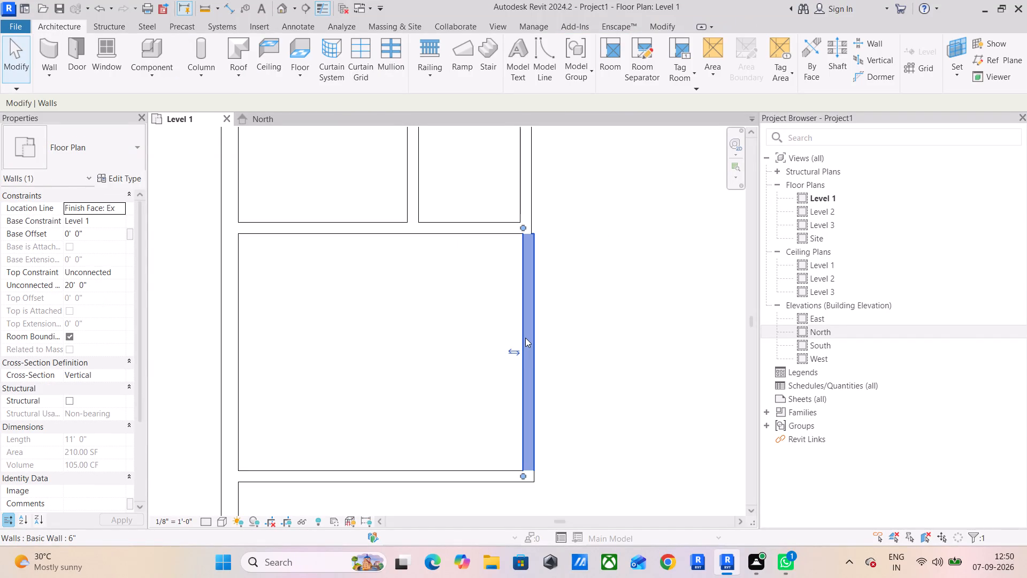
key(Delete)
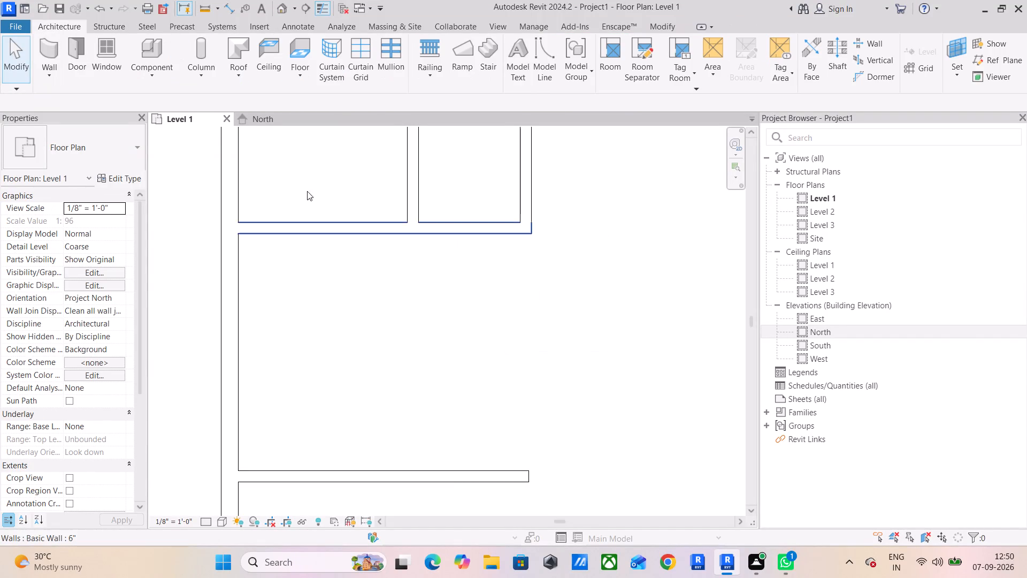
Close the lower left room with a vertical 6" wall from the lower wall's outer right corner up about 11' to the small rooms.
click(41, 49)
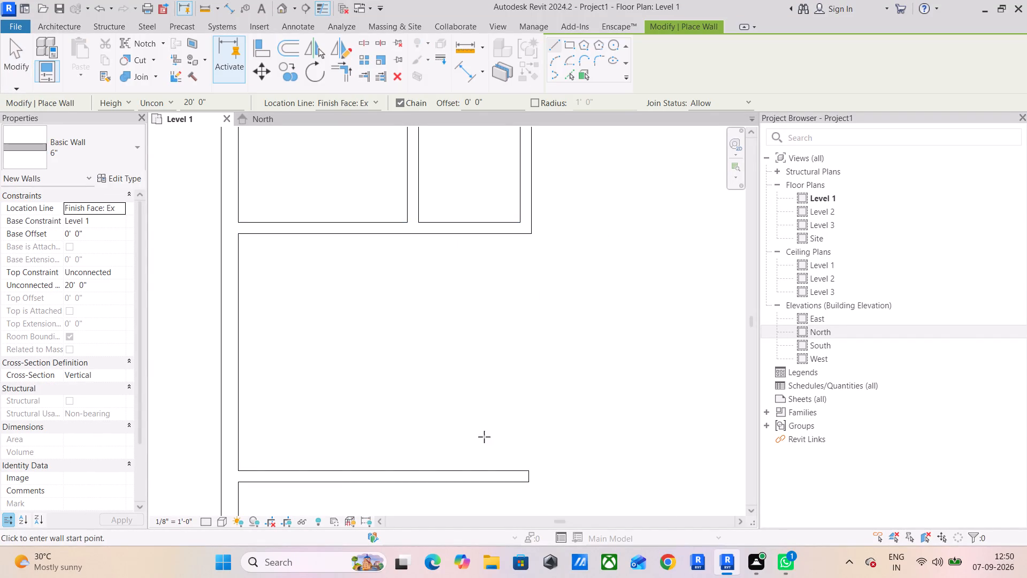
click(529, 484)
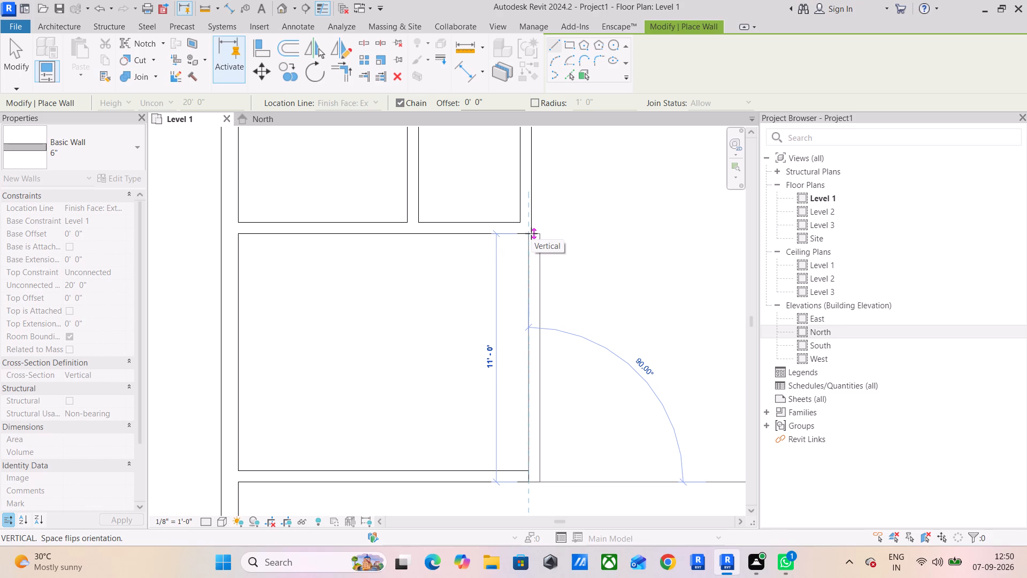
click(531, 233)
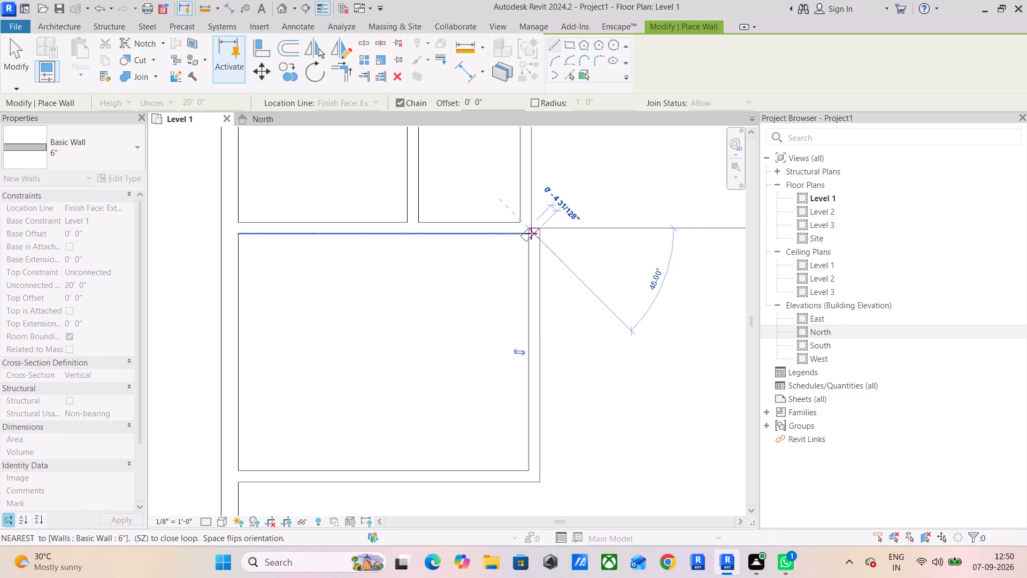
key(Escape)
key(Escape)
key(Escape)
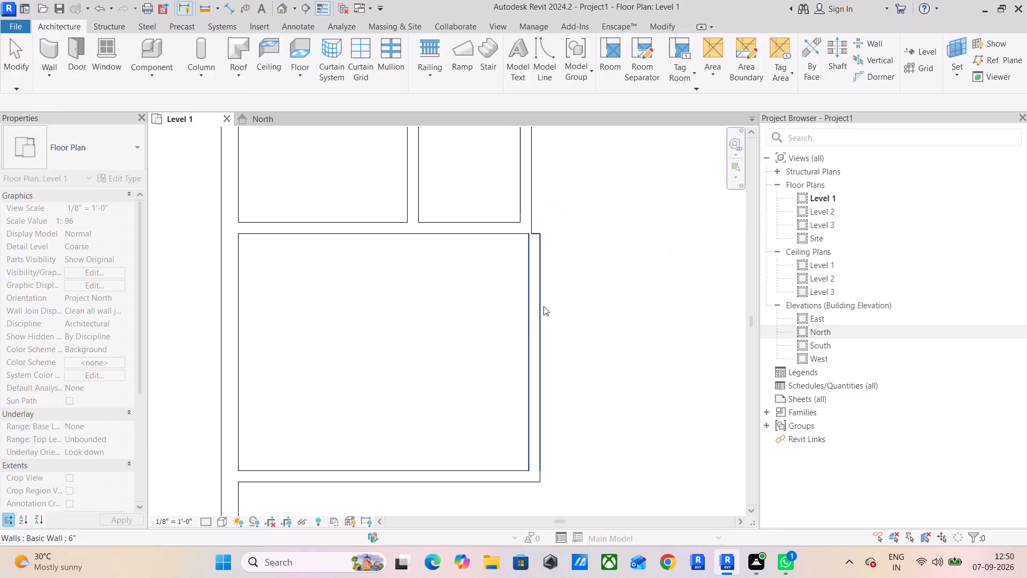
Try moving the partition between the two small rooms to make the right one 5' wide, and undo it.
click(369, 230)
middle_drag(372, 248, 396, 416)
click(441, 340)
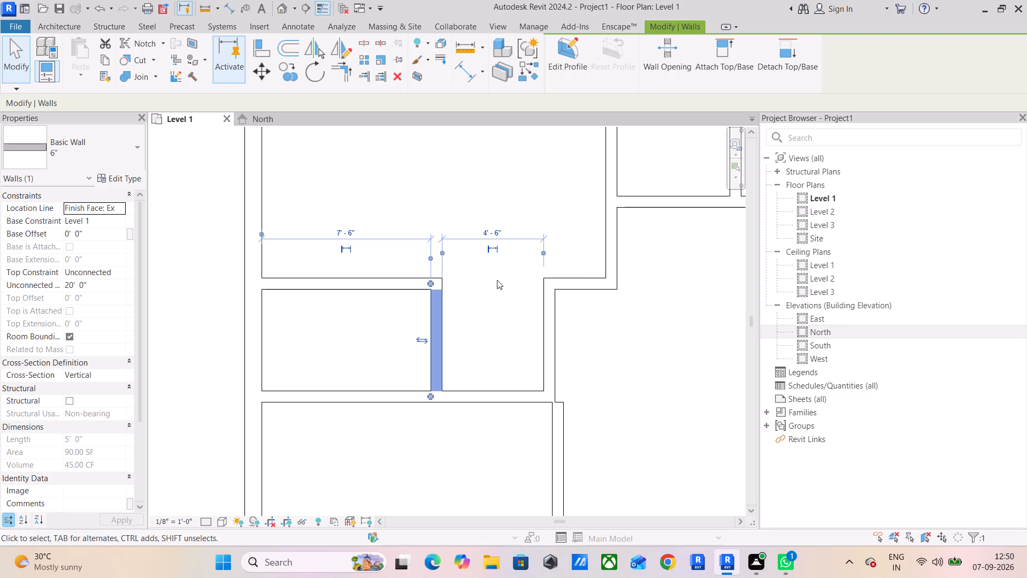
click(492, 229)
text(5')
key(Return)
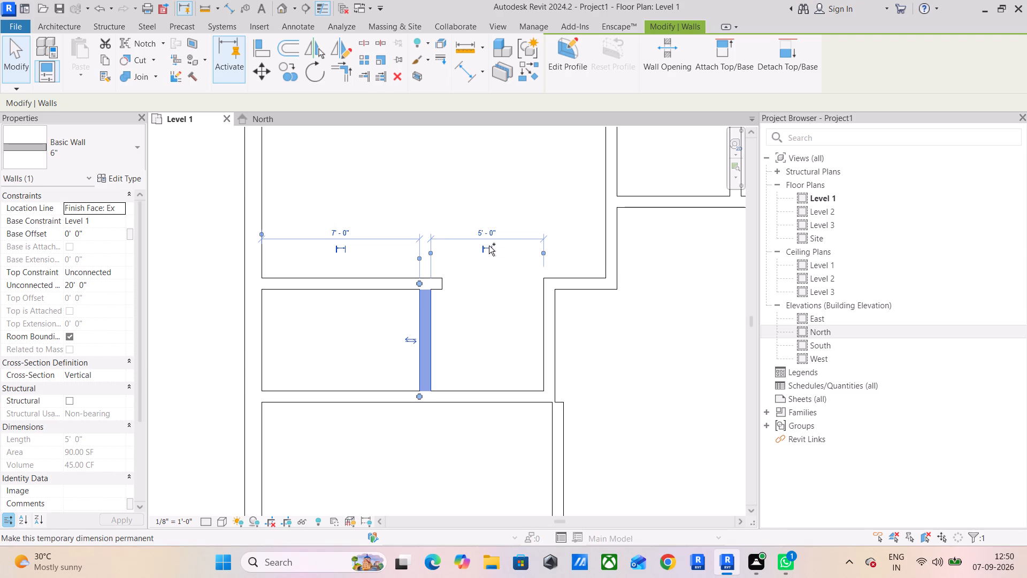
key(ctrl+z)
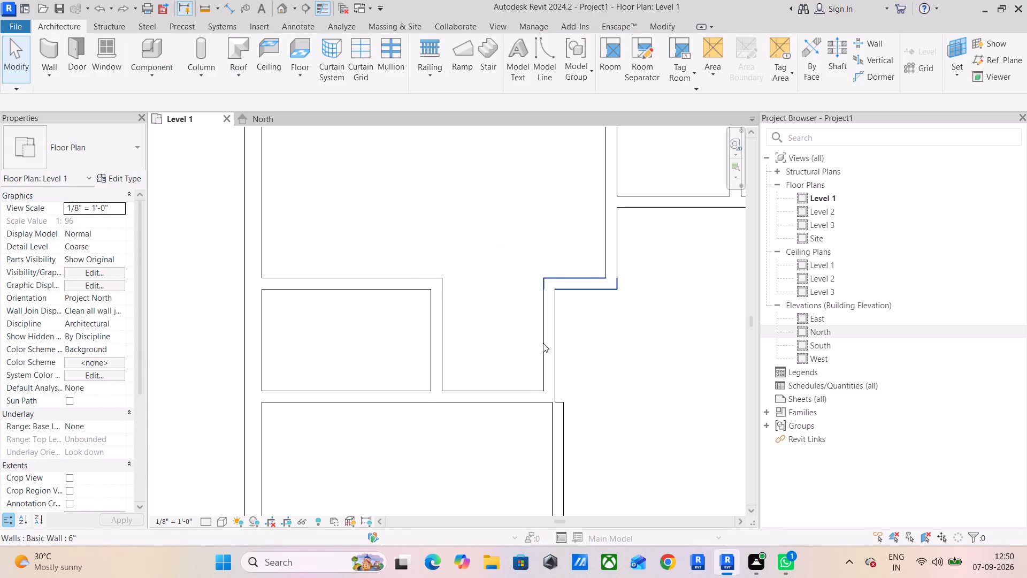
Move the right wall of the narrower small room so that its clear width is 5'.
click(543, 343)
click(492, 223)
key(5)
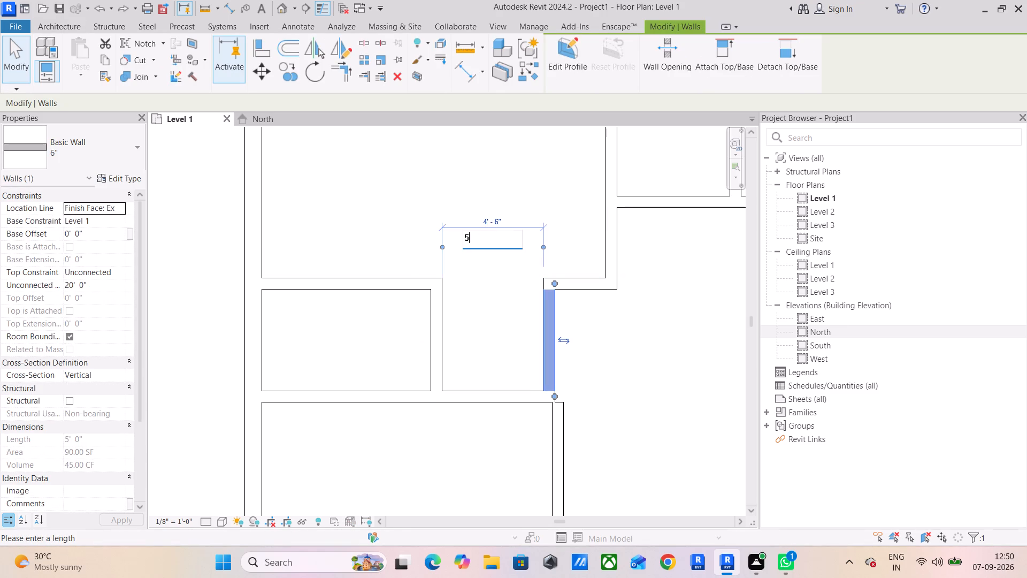
key(shift+quotedbl)
key(BackSpace)
key(BackSpace)
key(BackSpace)
text(6")
key(Return)
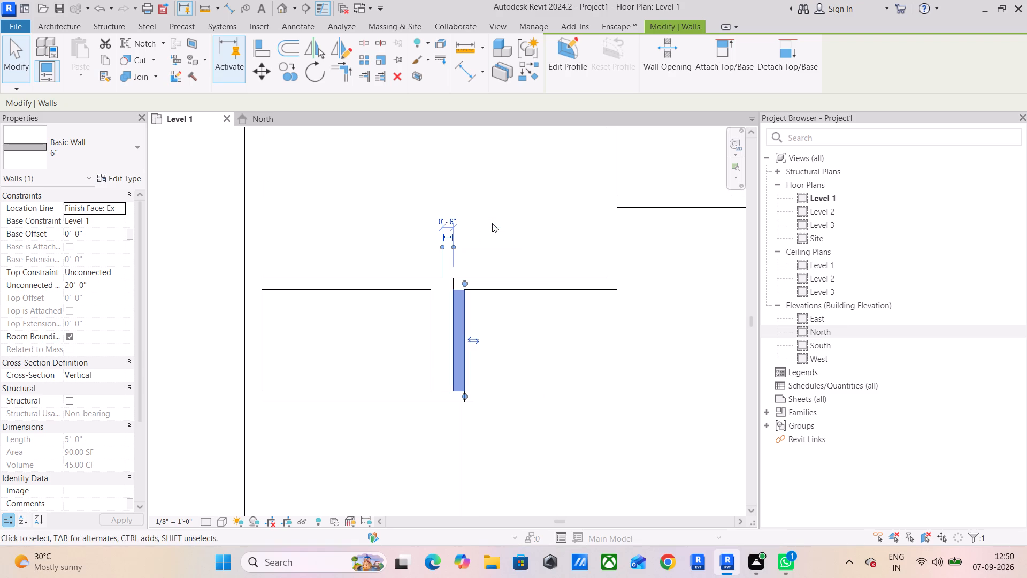
click(441, 224)
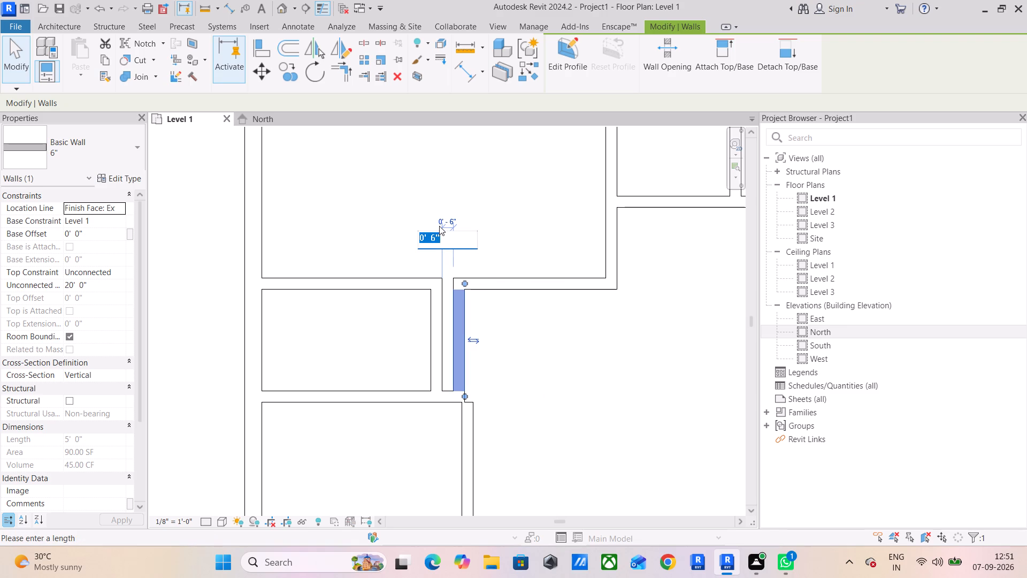
text(5')
key(Return)
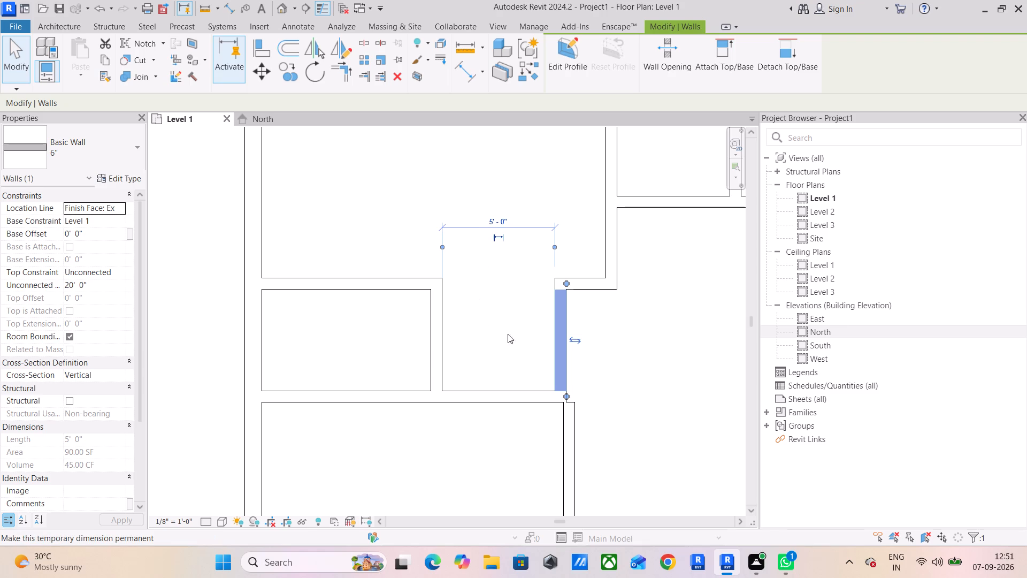
click(432, 336)
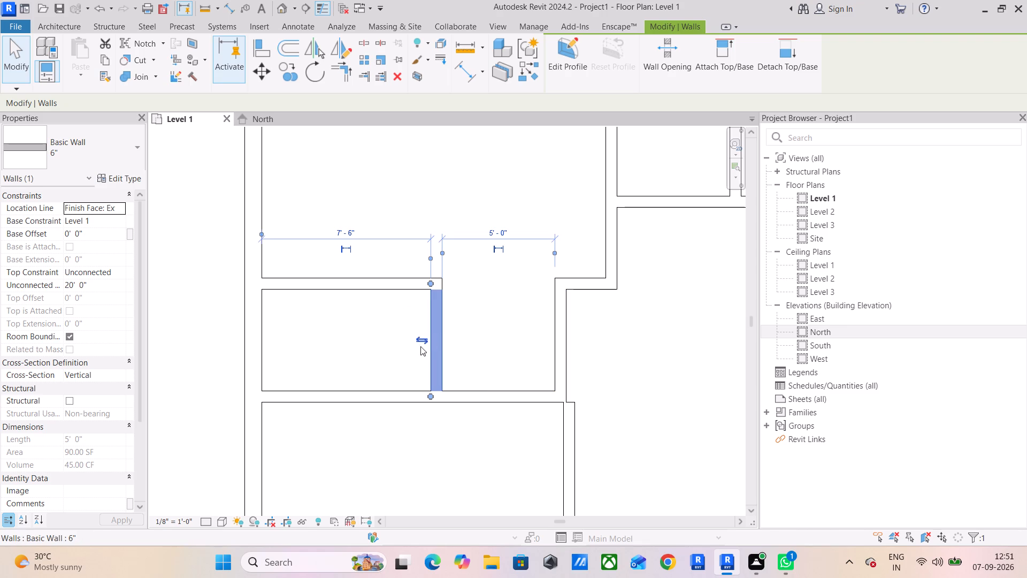
Examine the walls around the lower left room and the two small rooms, checking their clear widths and the alignment of their right walls.
click(574, 428)
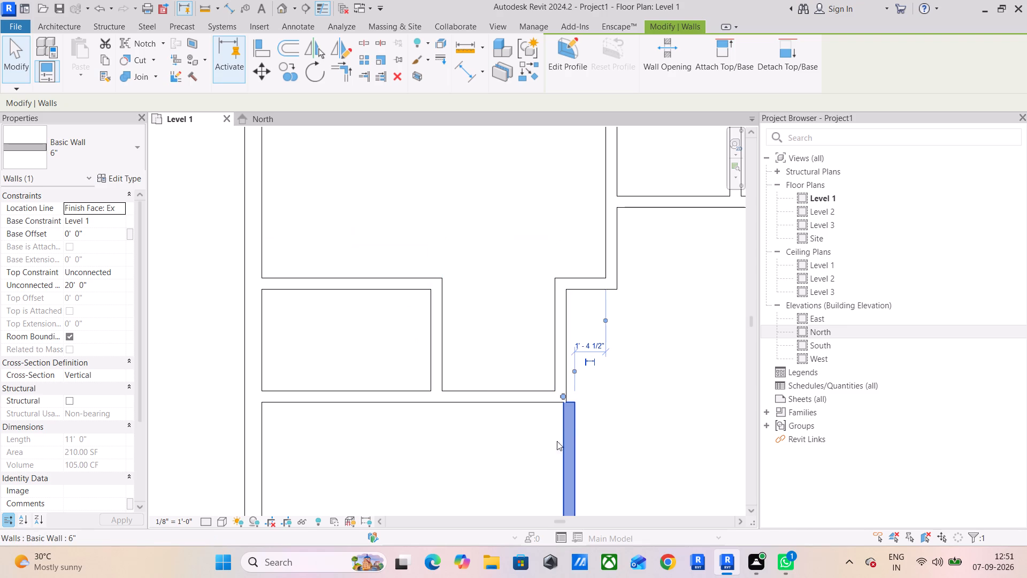
middle_drag(521, 442, 526, 188)
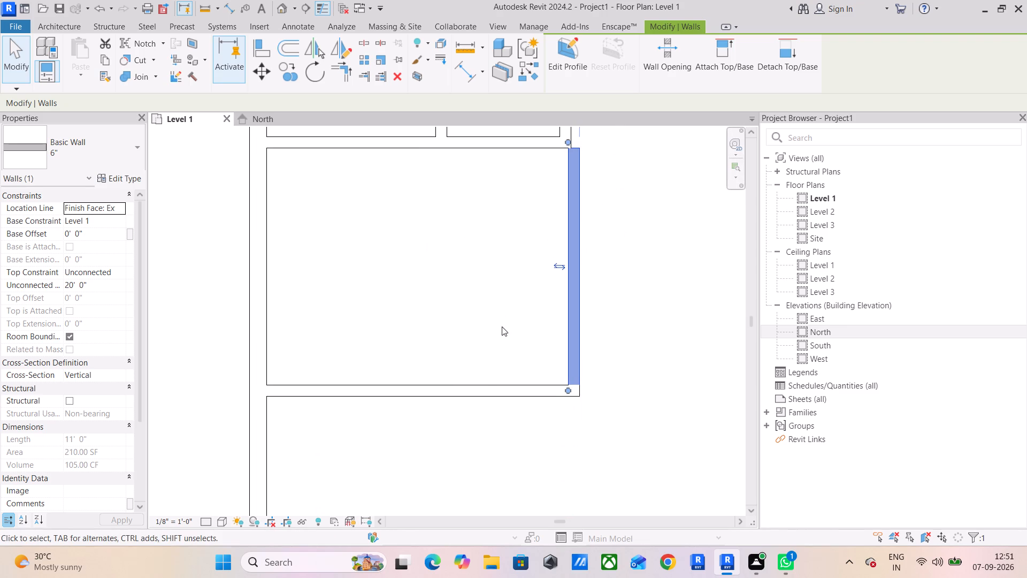
click(486, 384)
click(569, 330)
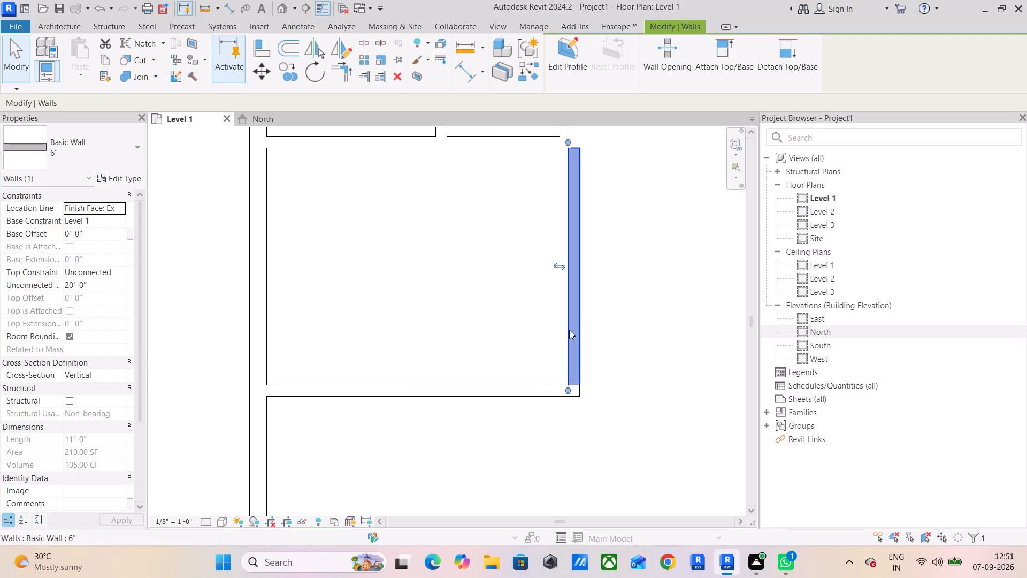
middle_drag(480, 314, 486, 334)
click(261, 308)
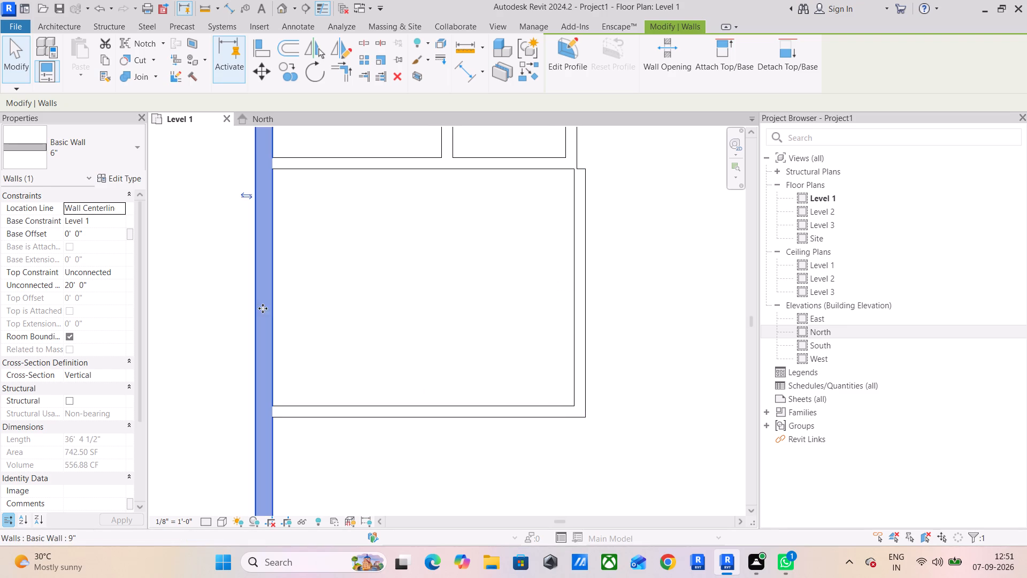
scroll(332, 362, down, 4)
middle_drag(398, 332, 402, 413)
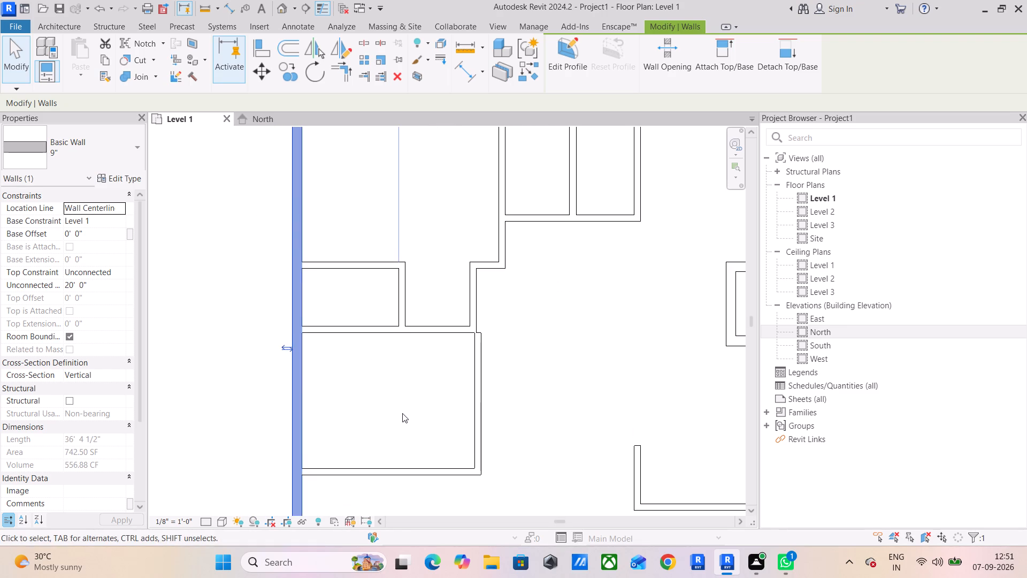
scroll(402, 421, up, 1)
middle_click(402, 422)
click(490, 416)
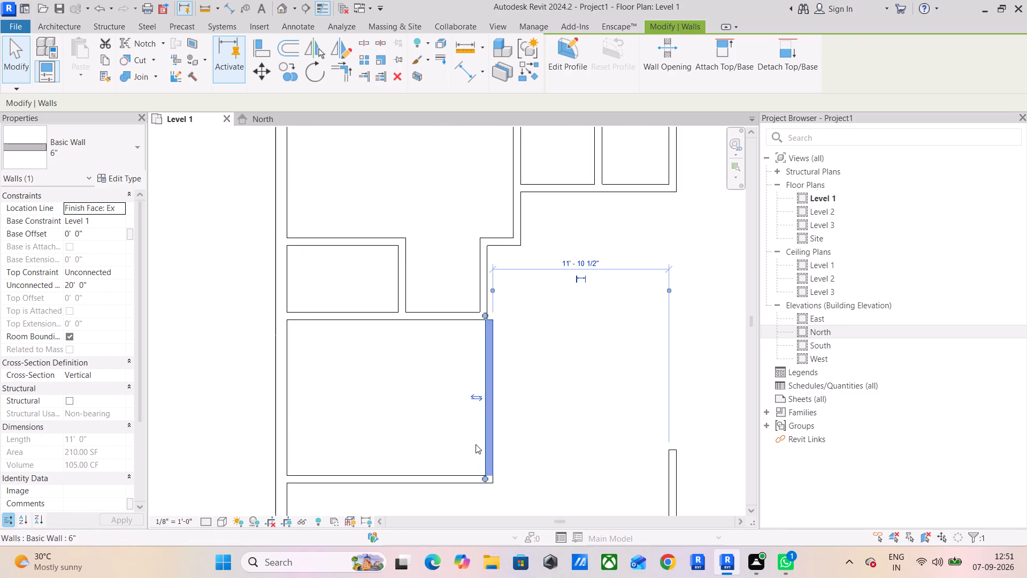
middle_drag(503, 438, 493, 382)
click(438, 419)
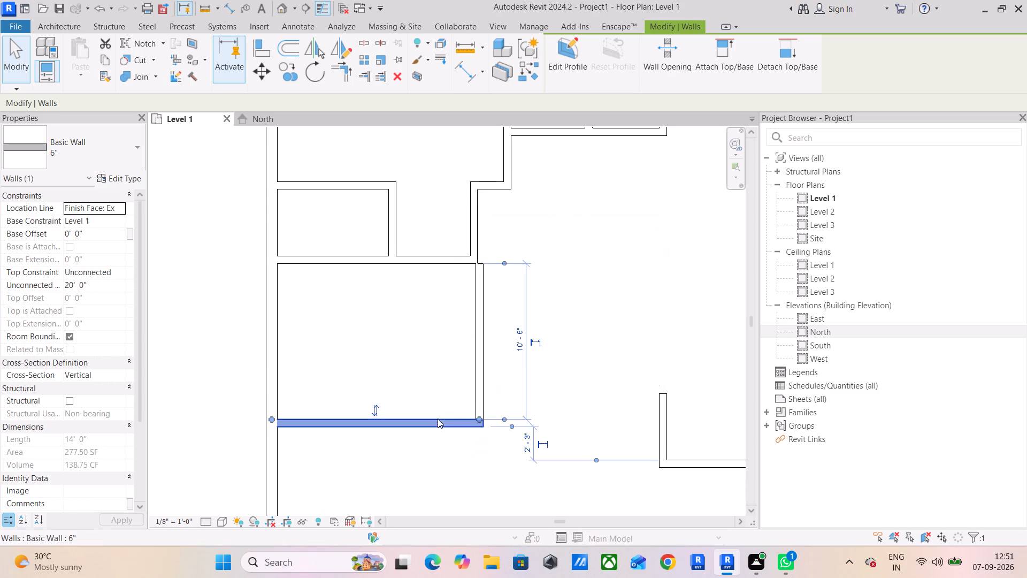
middle_drag(409, 301, 404, 244)
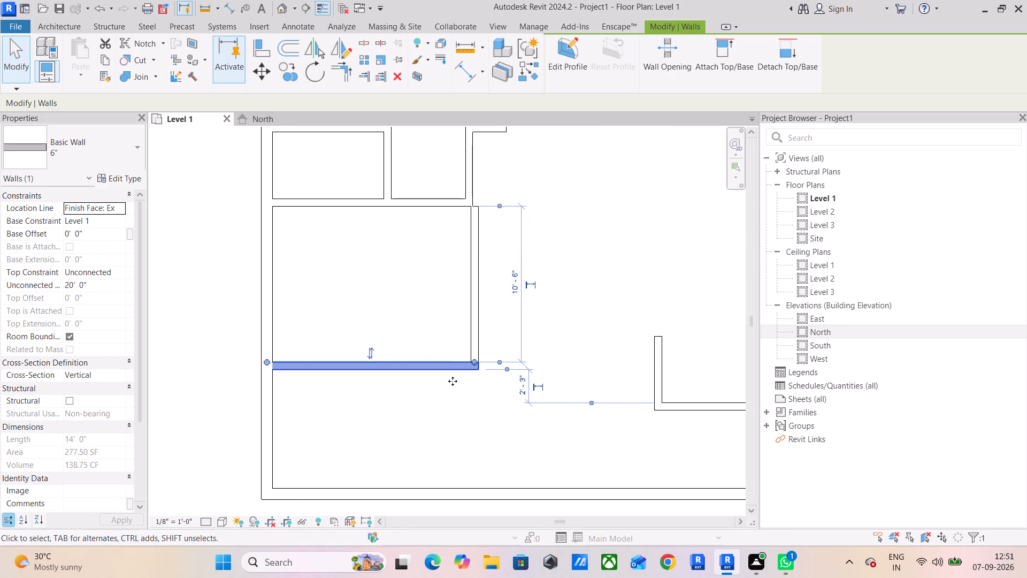
click(264, 437)
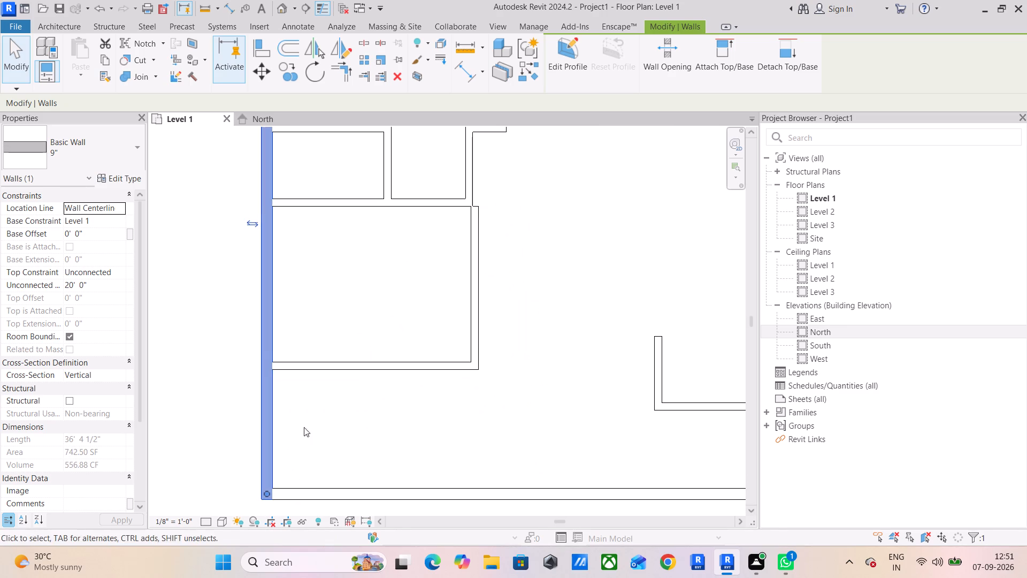
middle_drag(339, 351, 355, 406)
middle_drag(366, 340, 374, 396)
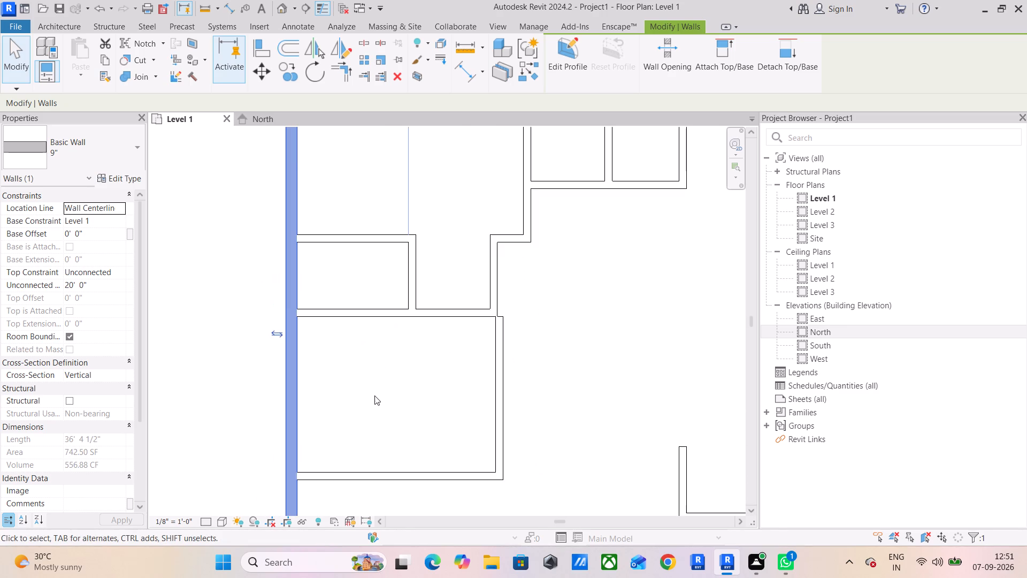
scroll(374, 393, down, 2)
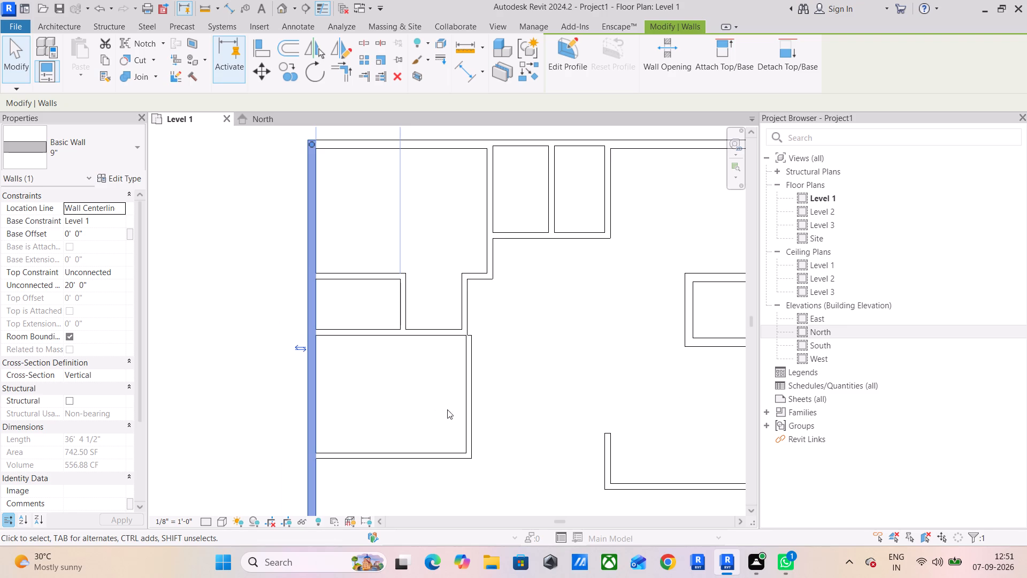
click(469, 398)
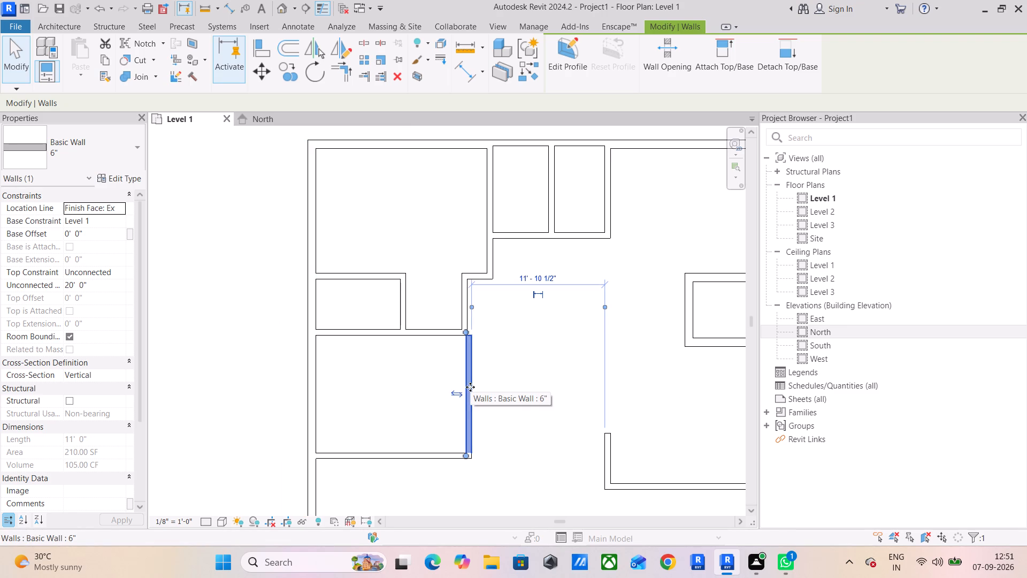
click(355, 328)
click(403, 312)
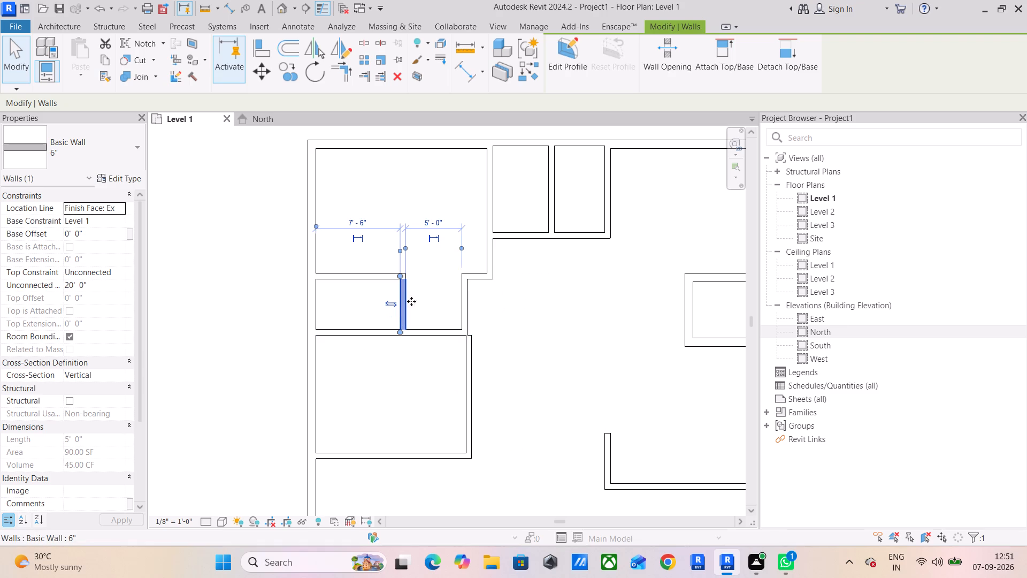
scroll(407, 283, up, 1)
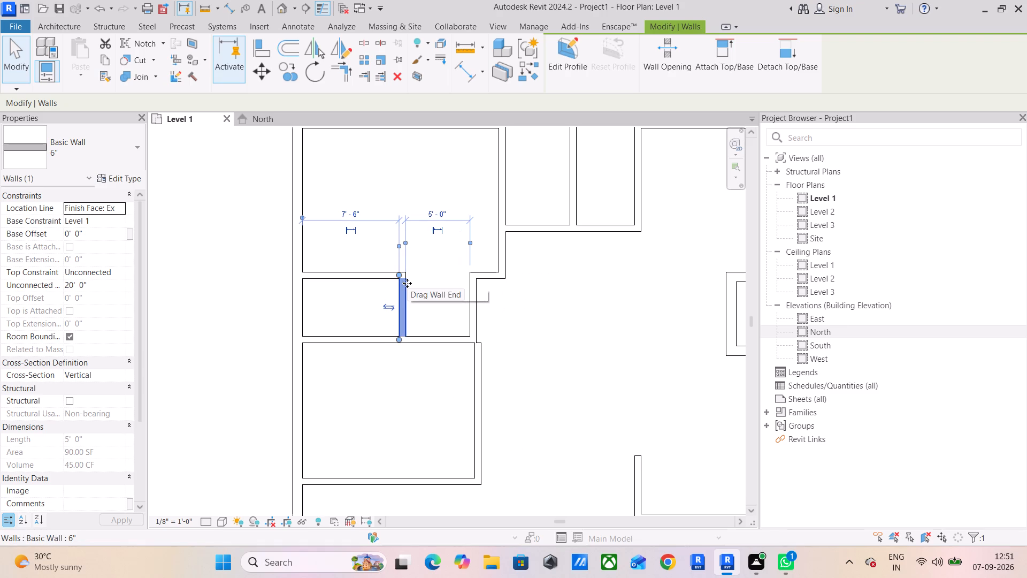
click(476, 308)
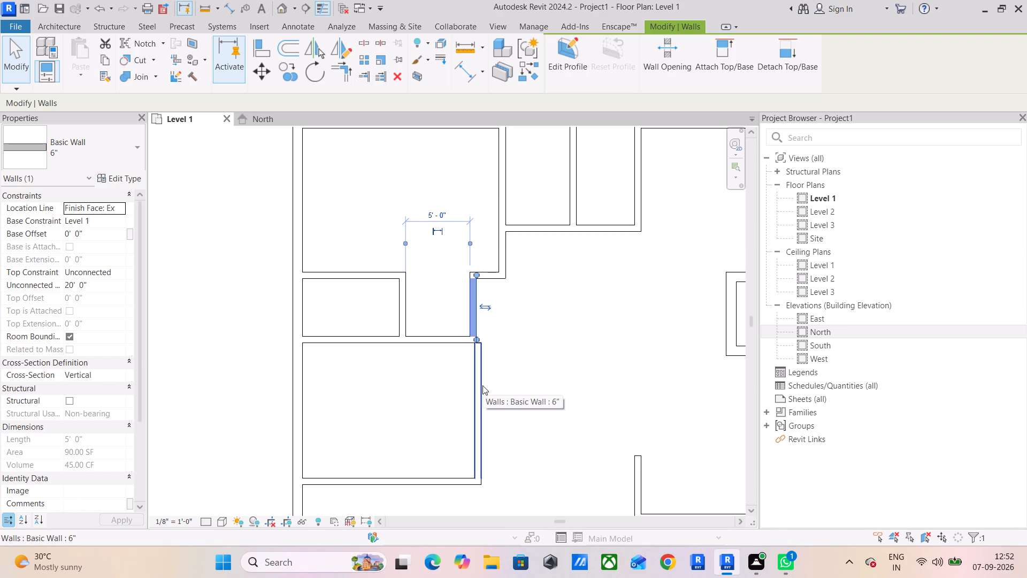
scroll(482, 385, up, 2)
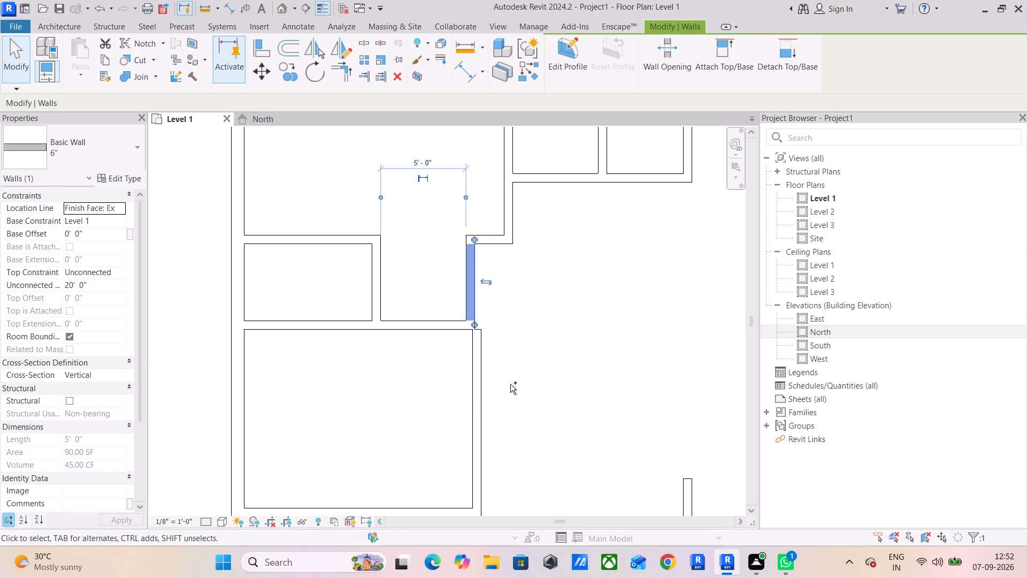
Undo the widening of the narrower small room and the vertical wall that closed the lower left room.
key(ctrl+z)
key(ctrl+z)
key(ctrl+z)
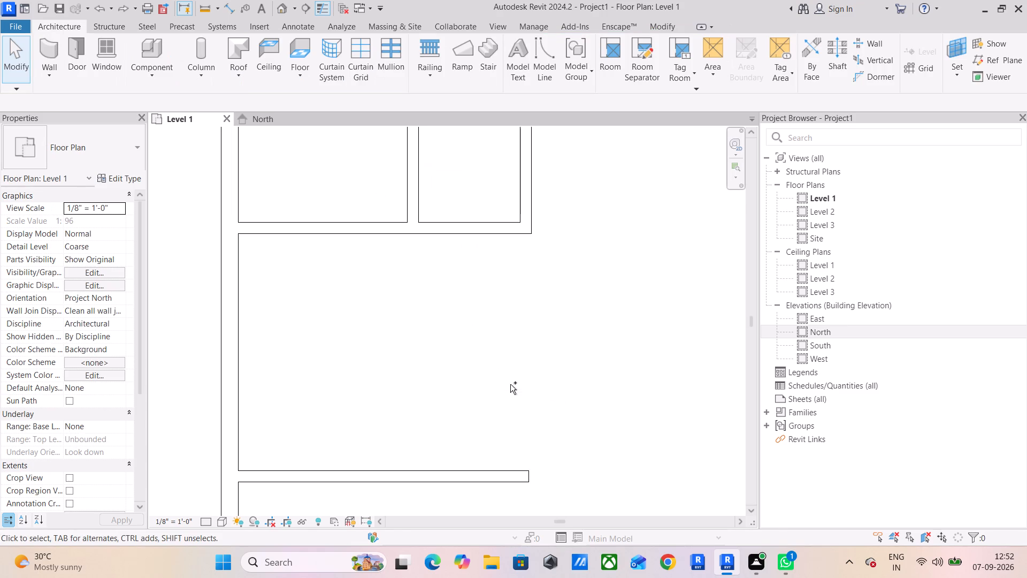
Move the right wall of the narrower small room so that its clear width is 5'.
middle_drag(487, 265, 520, 407)
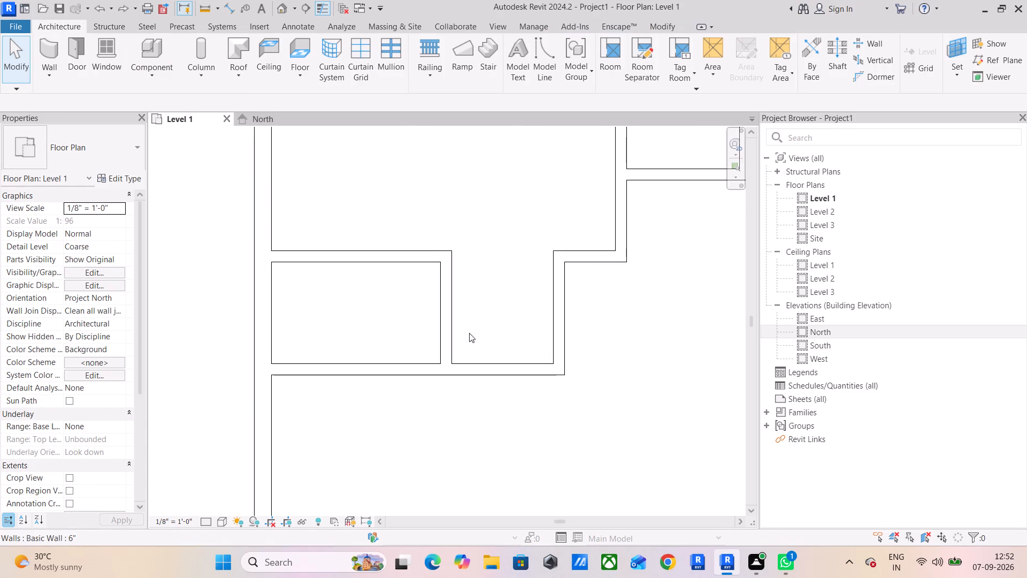
click(449, 327)
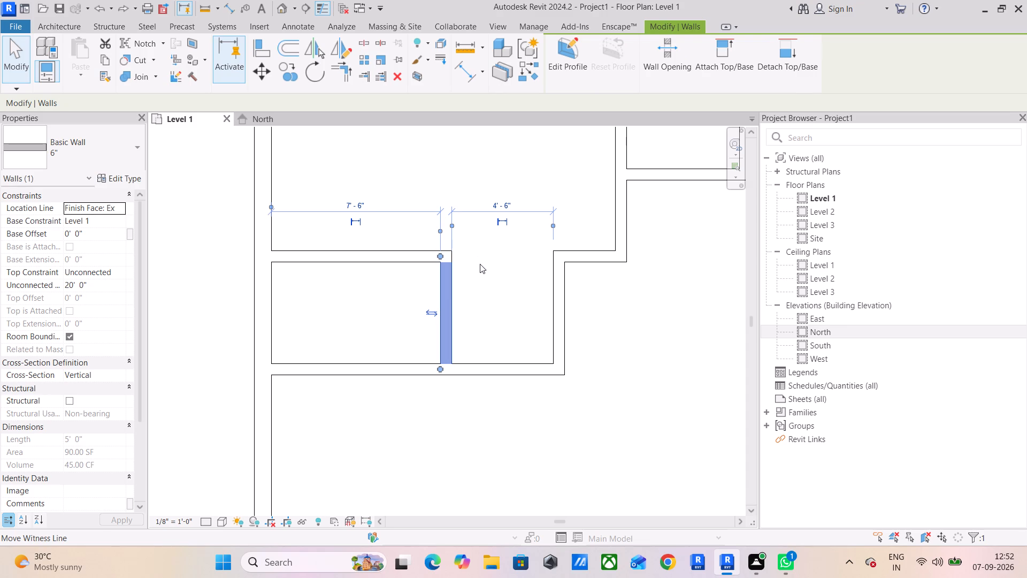
click(551, 302)
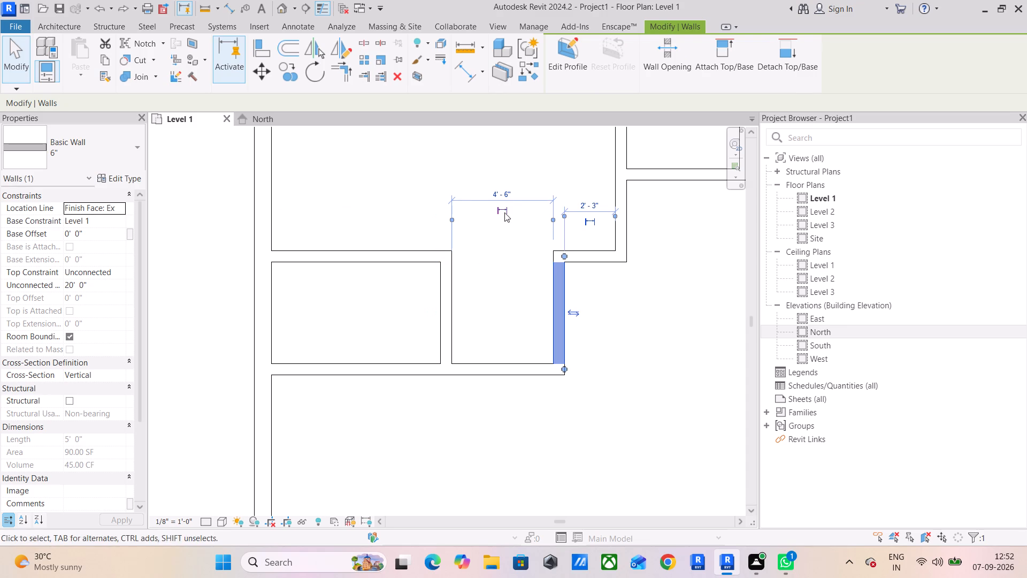
click(501, 194)
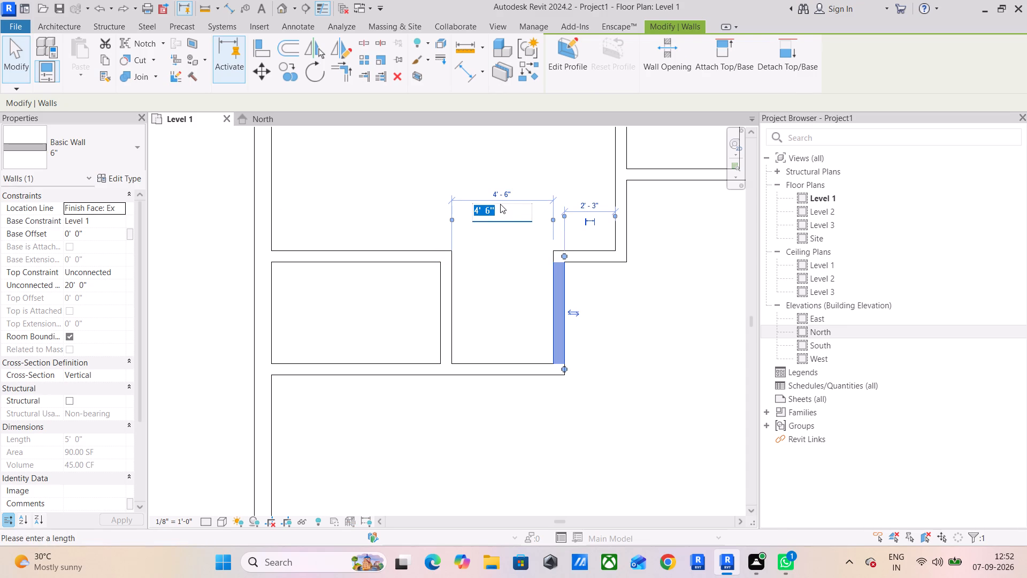
text(5')
key(Return)
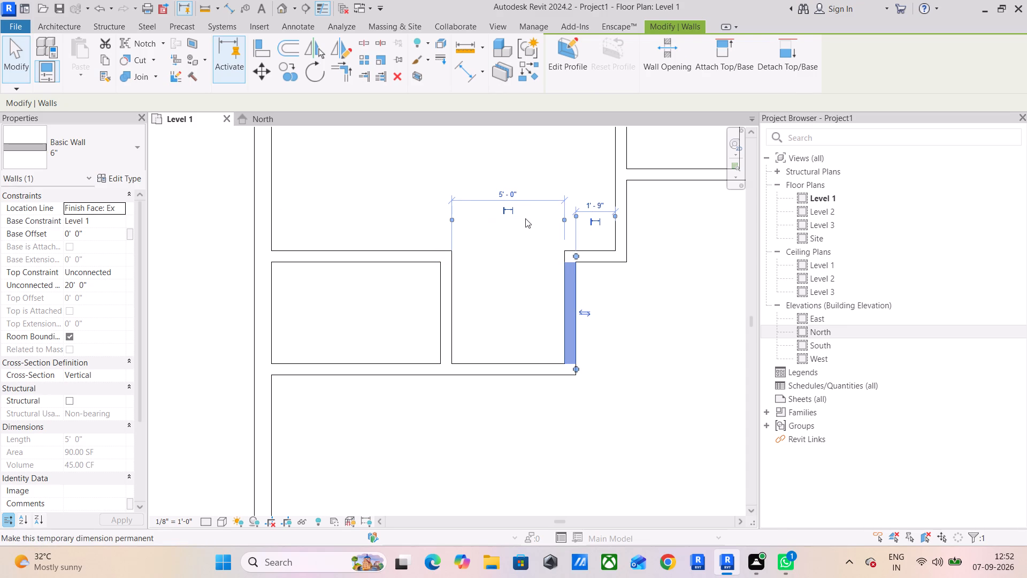
click(568, 407)
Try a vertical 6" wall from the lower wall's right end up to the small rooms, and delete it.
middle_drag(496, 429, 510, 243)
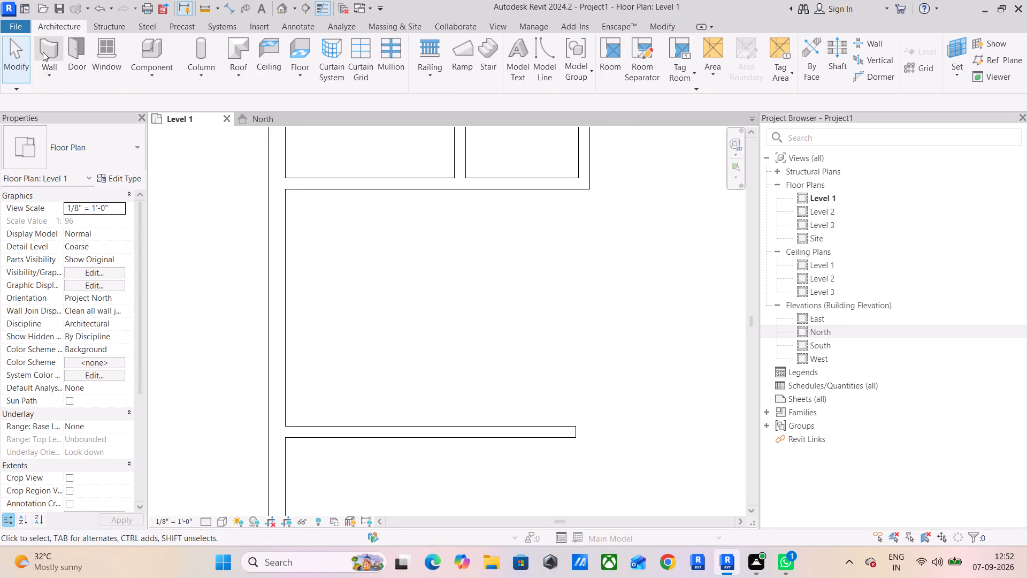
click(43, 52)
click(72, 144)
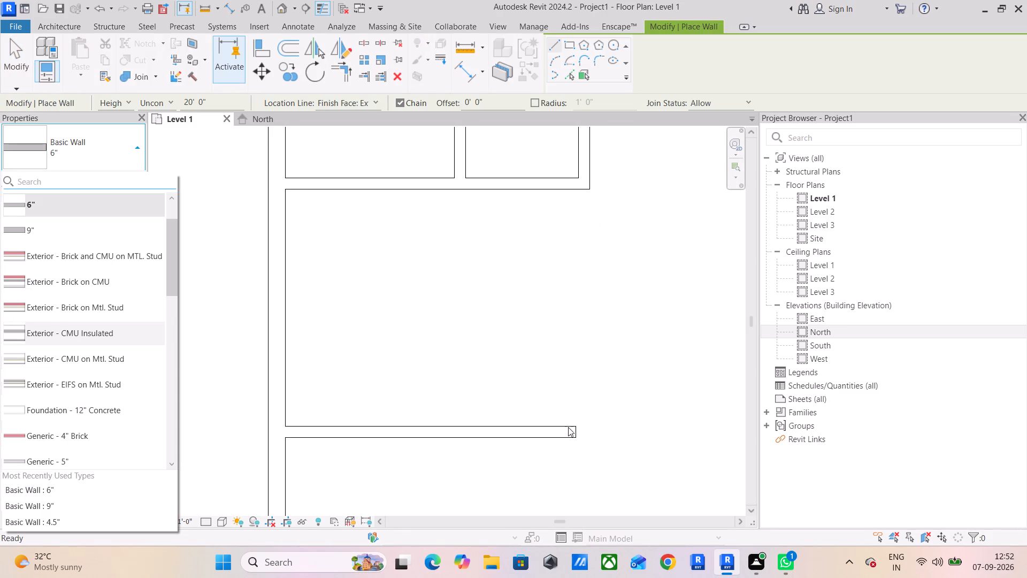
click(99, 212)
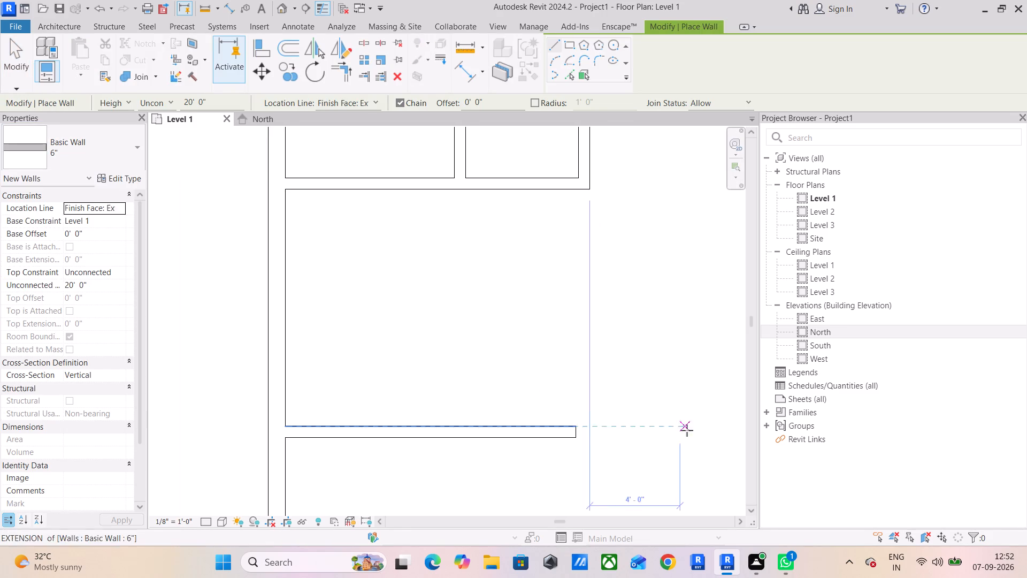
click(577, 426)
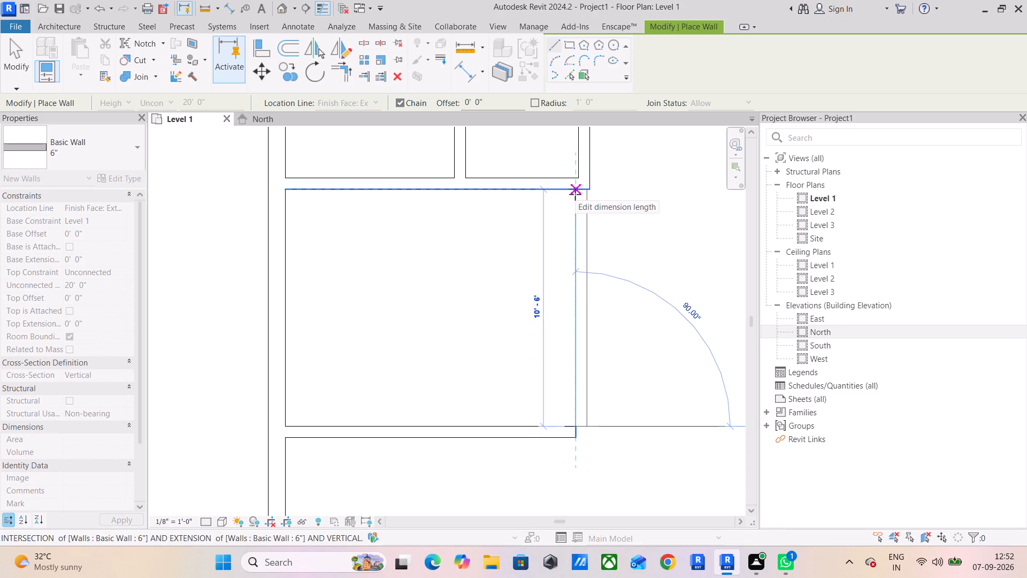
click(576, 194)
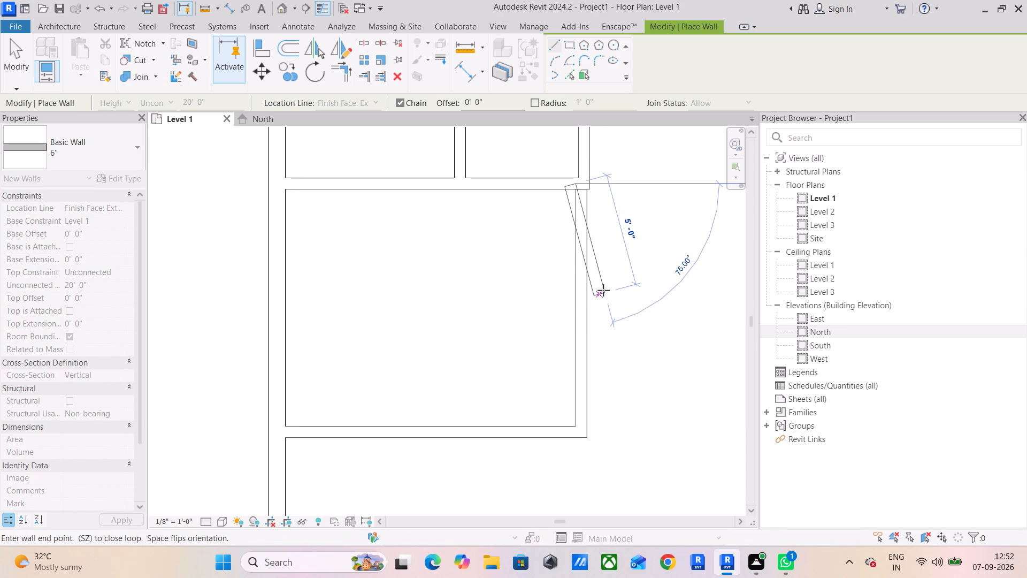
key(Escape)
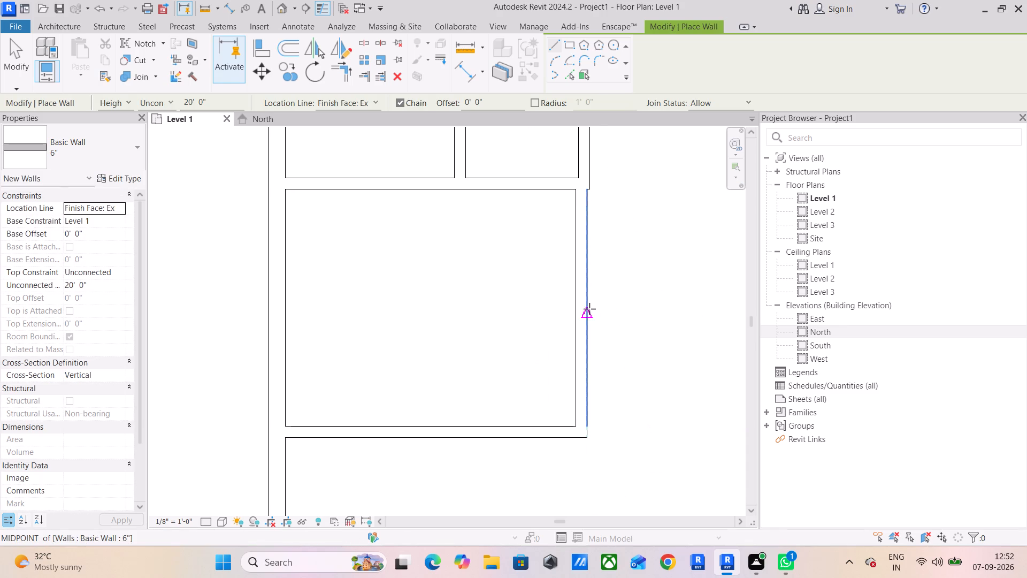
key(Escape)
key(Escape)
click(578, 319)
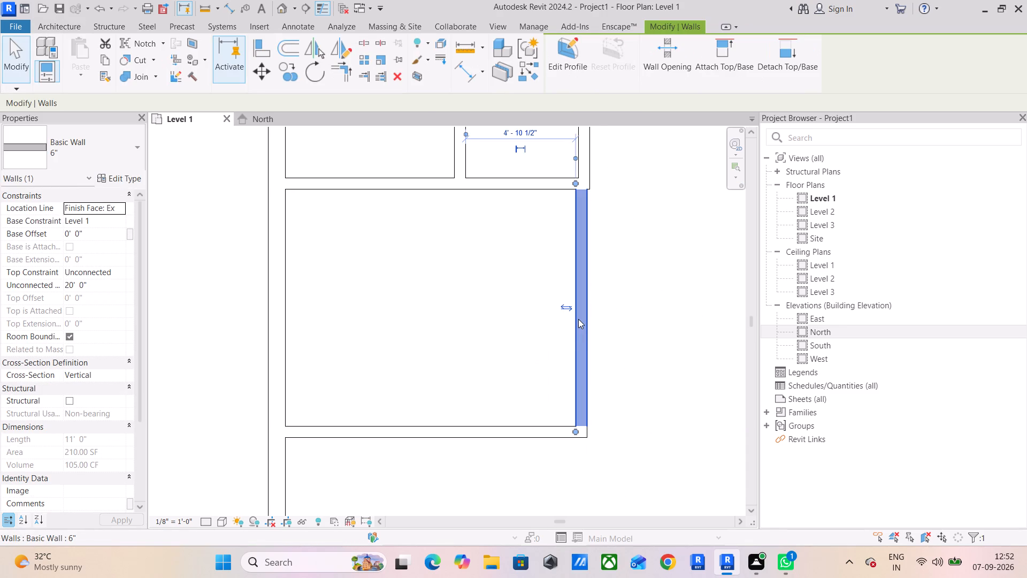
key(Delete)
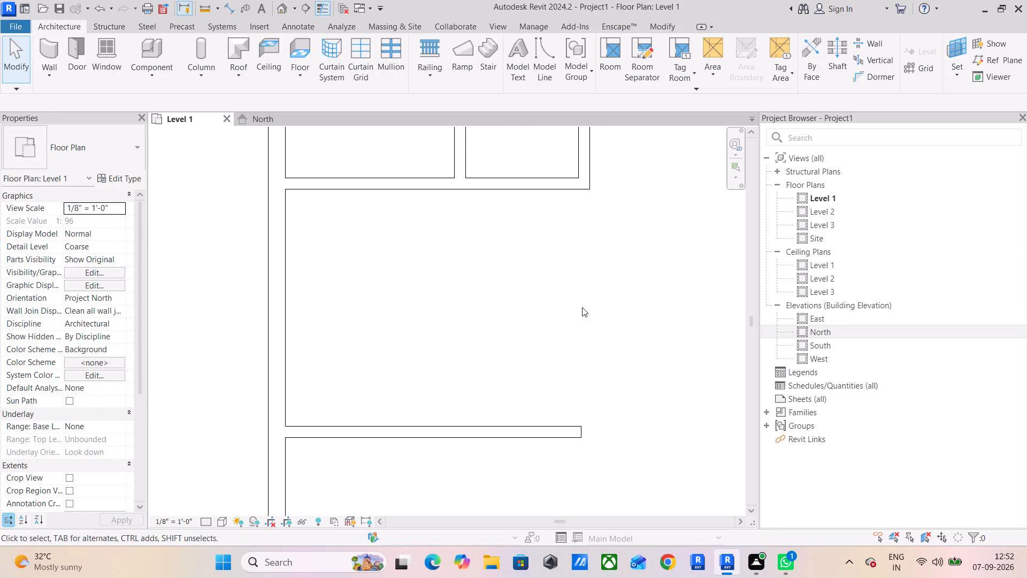
Set the length of the lower left room's horizontal bottom wall to 12' 7.5".
middle_drag(582, 307, 595, 457)
click(601, 293)
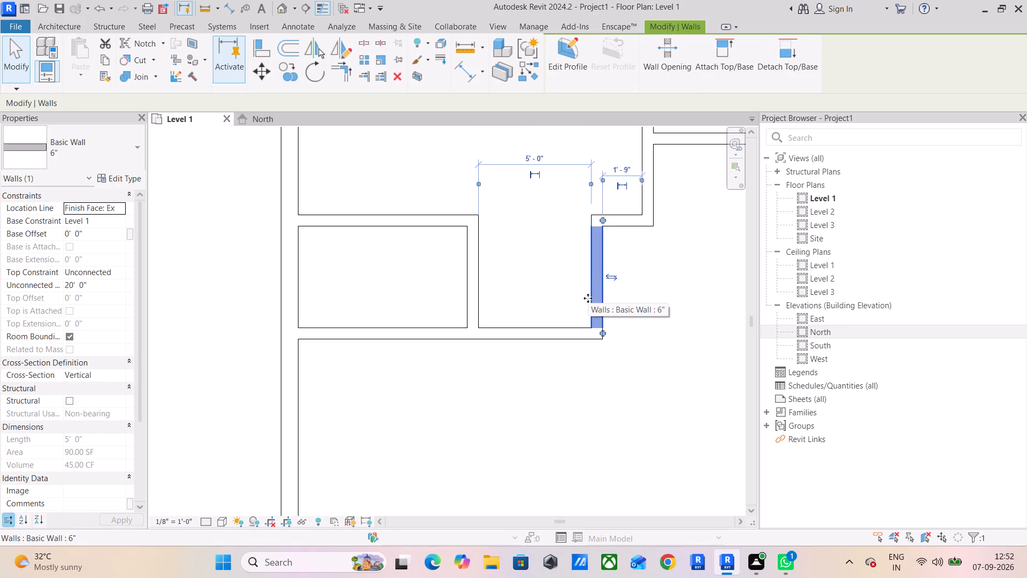
middle_drag(561, 426, 587, 391)
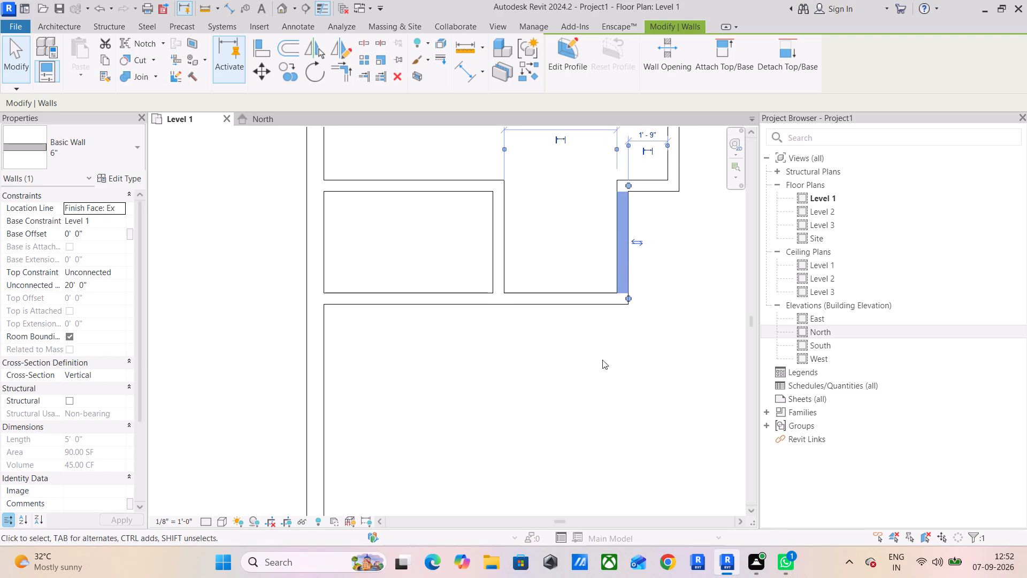
key(Escape)
key(Escape)
key(Escape)
middle_drag(519, 446, 518, 361)
click(513, 452)
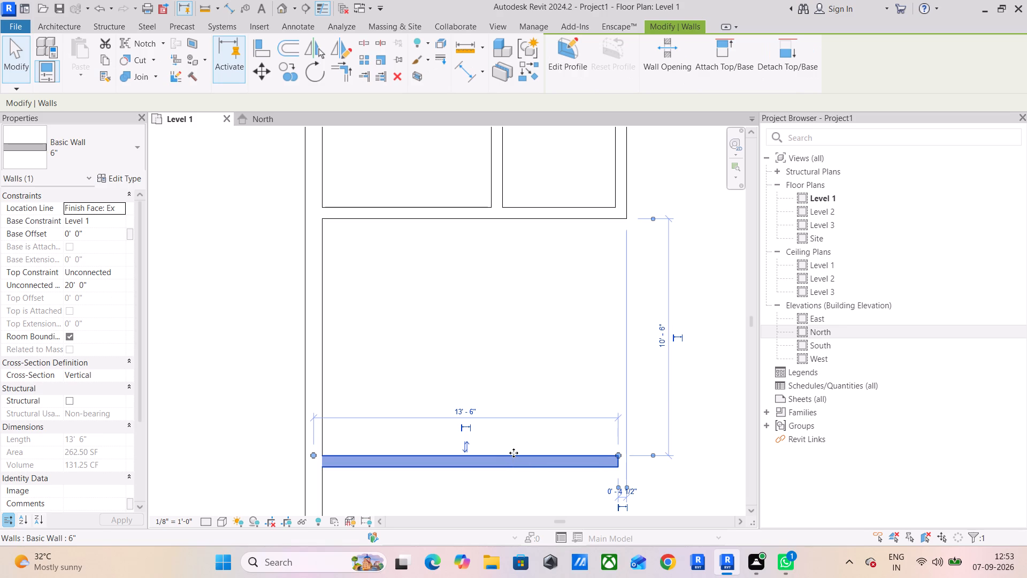
click(466, 413)
text(12'7)
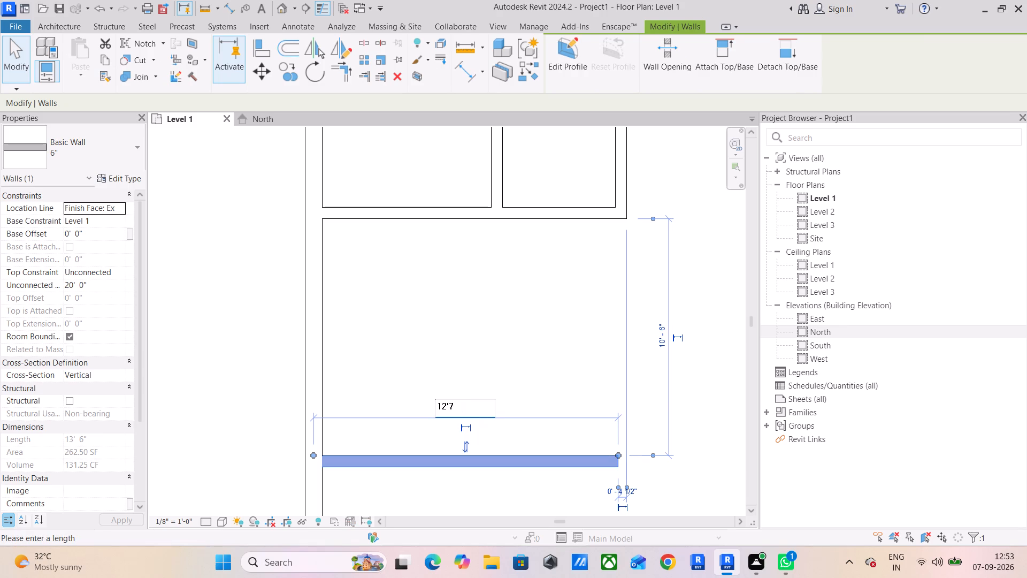
text(.5")
key(Return)
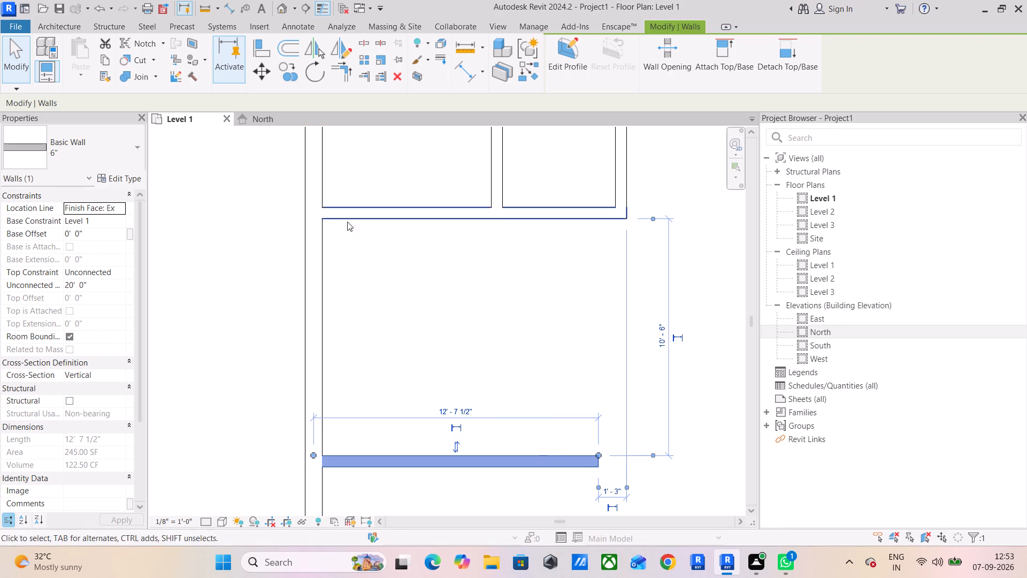
Split the 9" left outer wall level with the lower face of the small rooms' bottom wall.
middle_drag(354, 254, 377, 360)
middle_drag(378, 368, 378, 376)
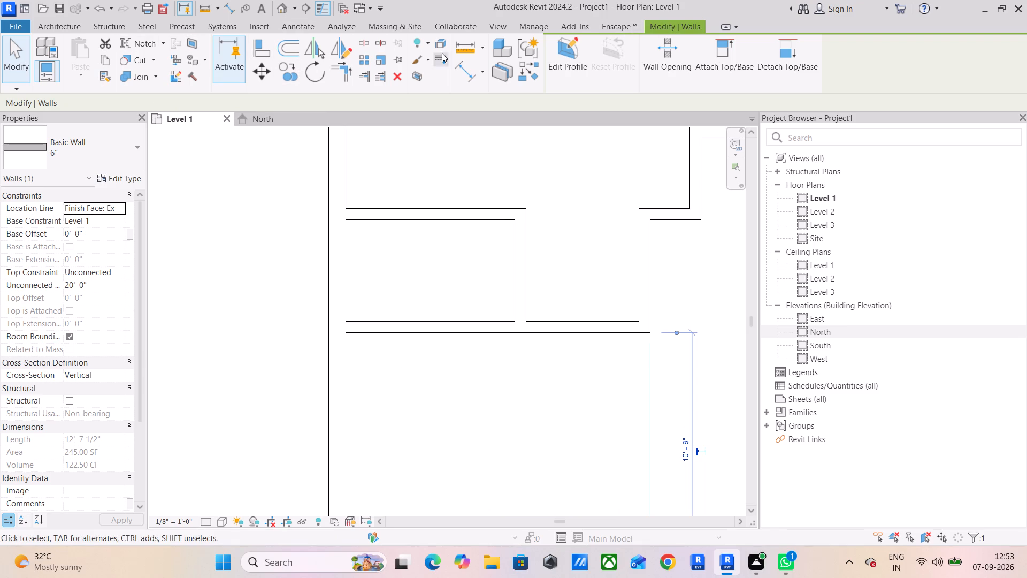
click(366, 46)
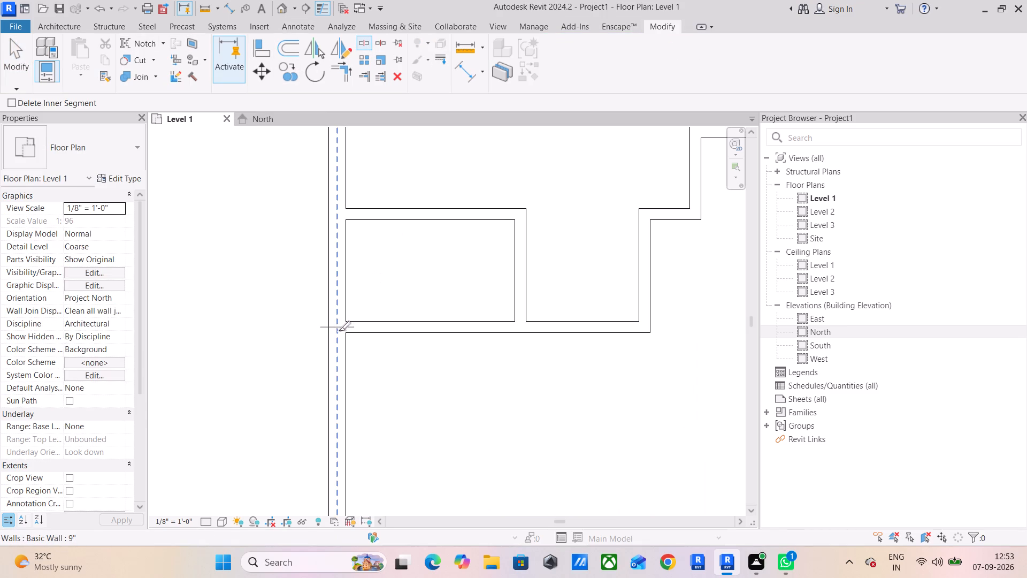
scroll(339, 332, up, 5)
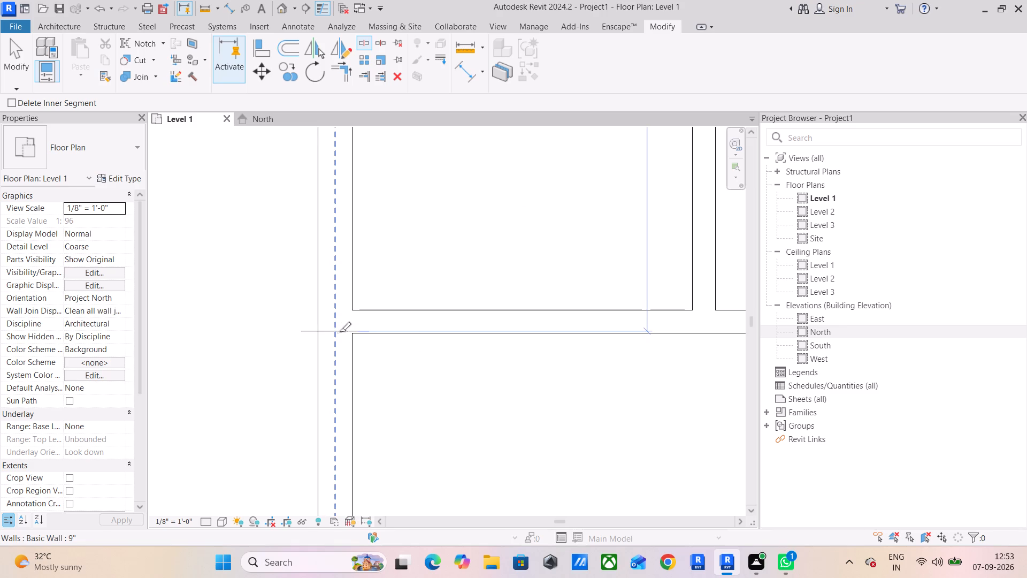
scroll(339, 333, up, 9)
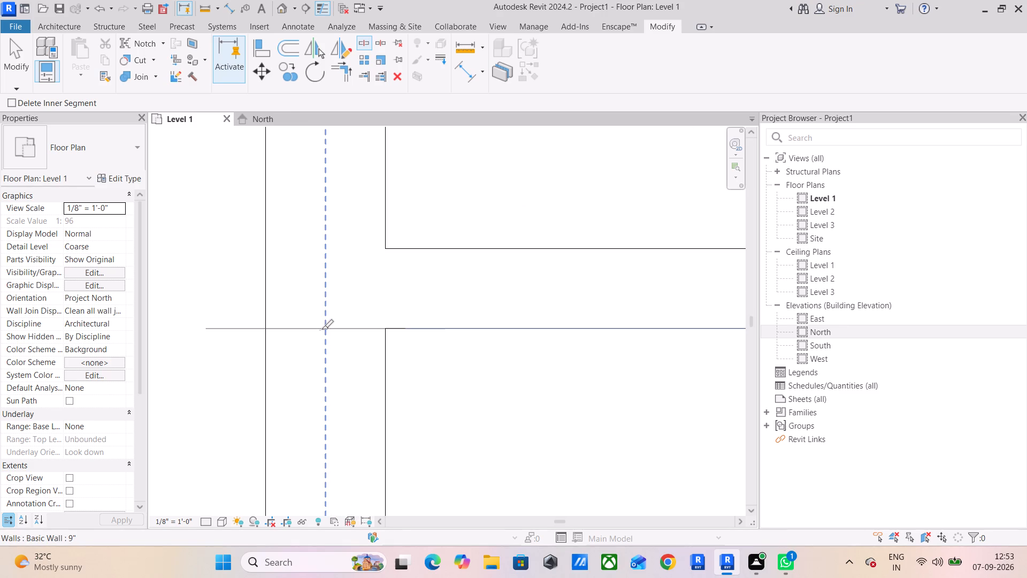
click(321, 329)
Split the 9" left outer wall level with the upper face of the lower left room's bottom wall.
scroll(338, 393, down, 5)
middle_drag(342, 405, 311, 268)
middle_click(286, 201)
scroll(309, 315, down, 5)
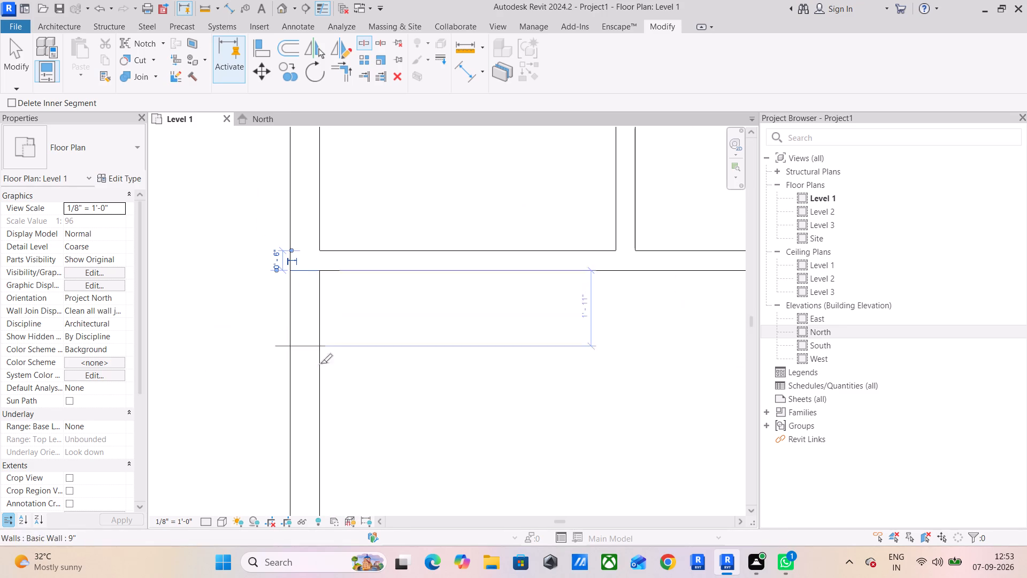
middle_drag(328, 389, 328, 209)
scroll(354, 274, down, 4)
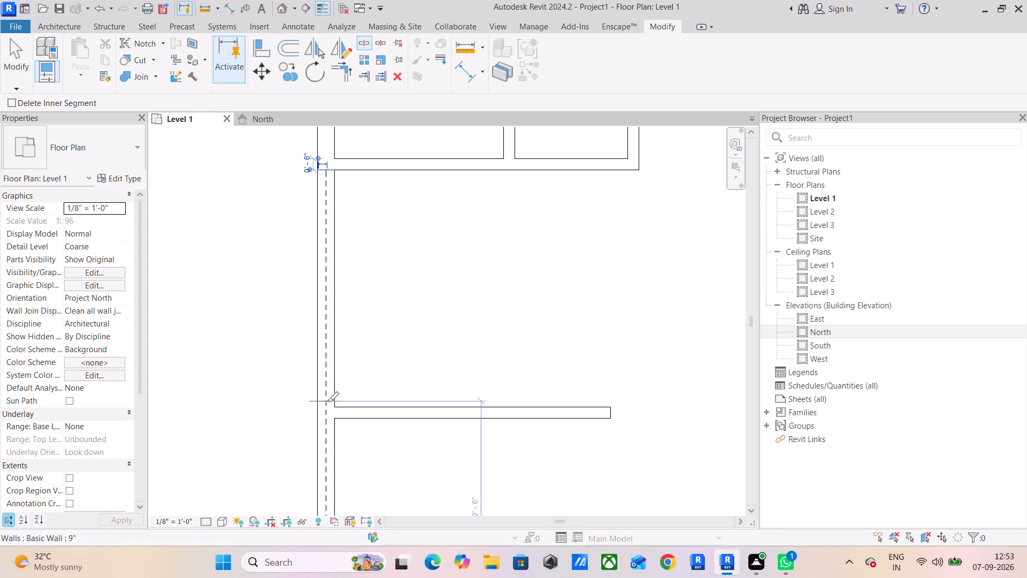
scroll(327, 405, up, 5)
click(326, 409)
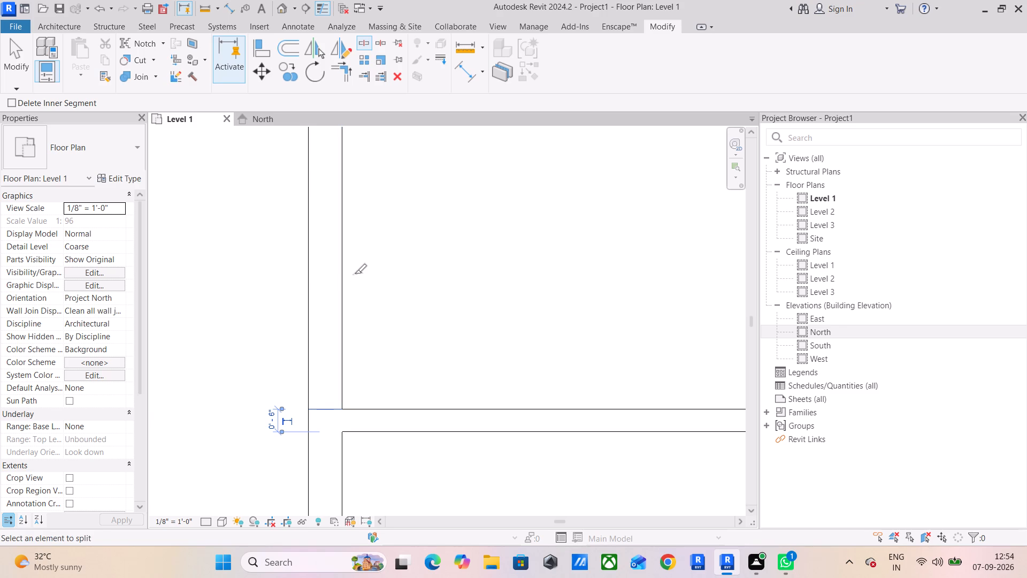
key(Escape)
key(Escape)
key(Escape)
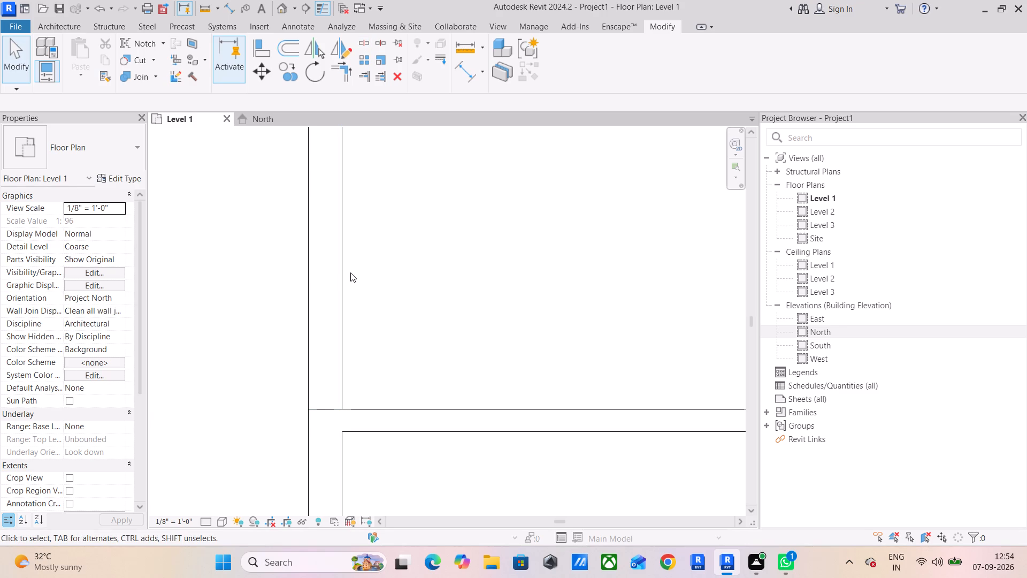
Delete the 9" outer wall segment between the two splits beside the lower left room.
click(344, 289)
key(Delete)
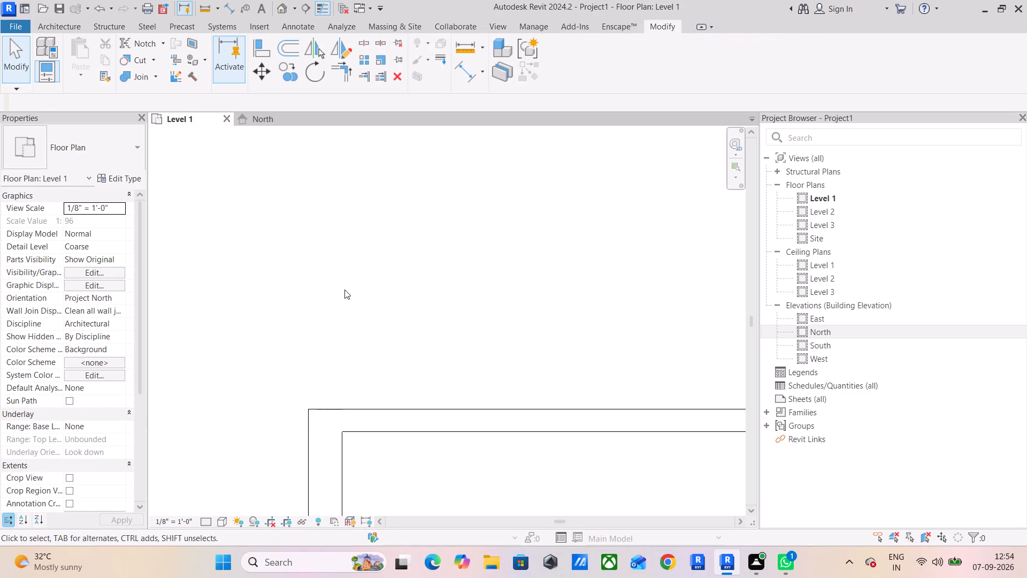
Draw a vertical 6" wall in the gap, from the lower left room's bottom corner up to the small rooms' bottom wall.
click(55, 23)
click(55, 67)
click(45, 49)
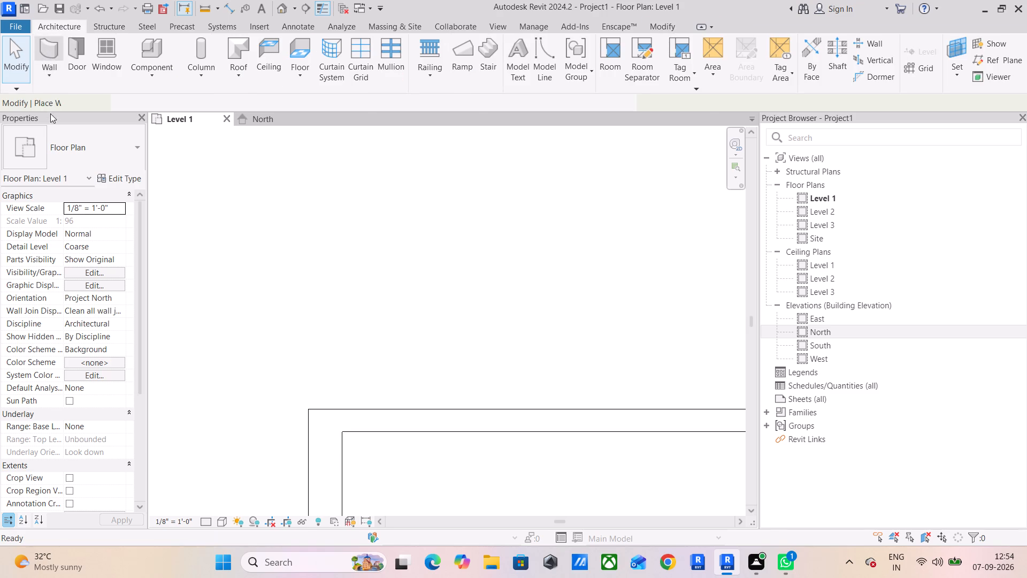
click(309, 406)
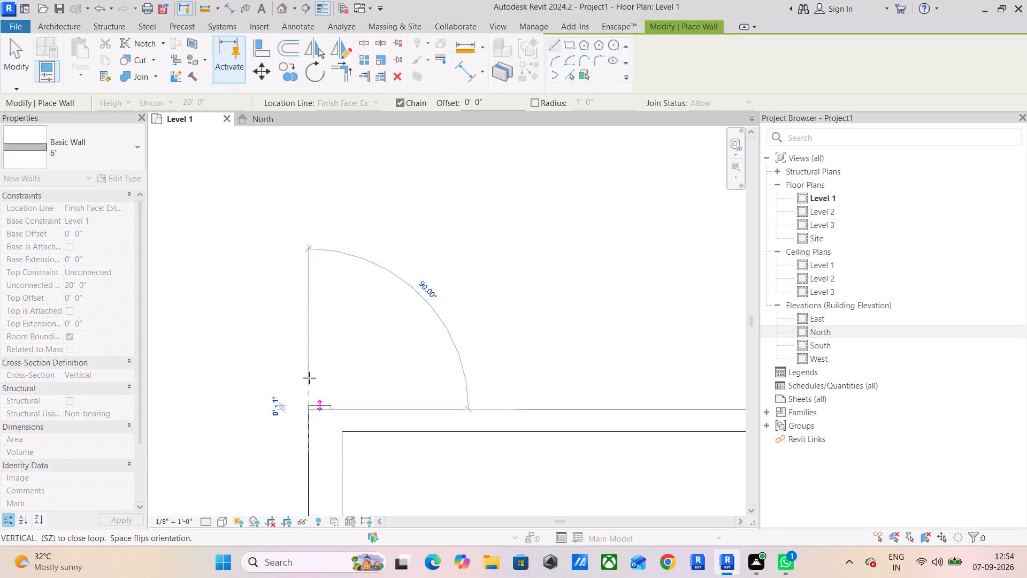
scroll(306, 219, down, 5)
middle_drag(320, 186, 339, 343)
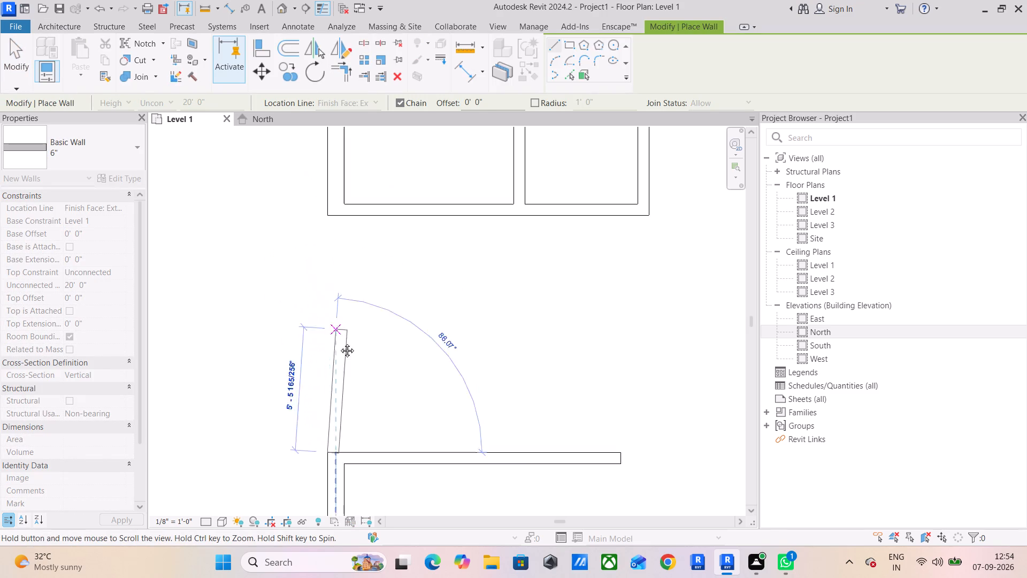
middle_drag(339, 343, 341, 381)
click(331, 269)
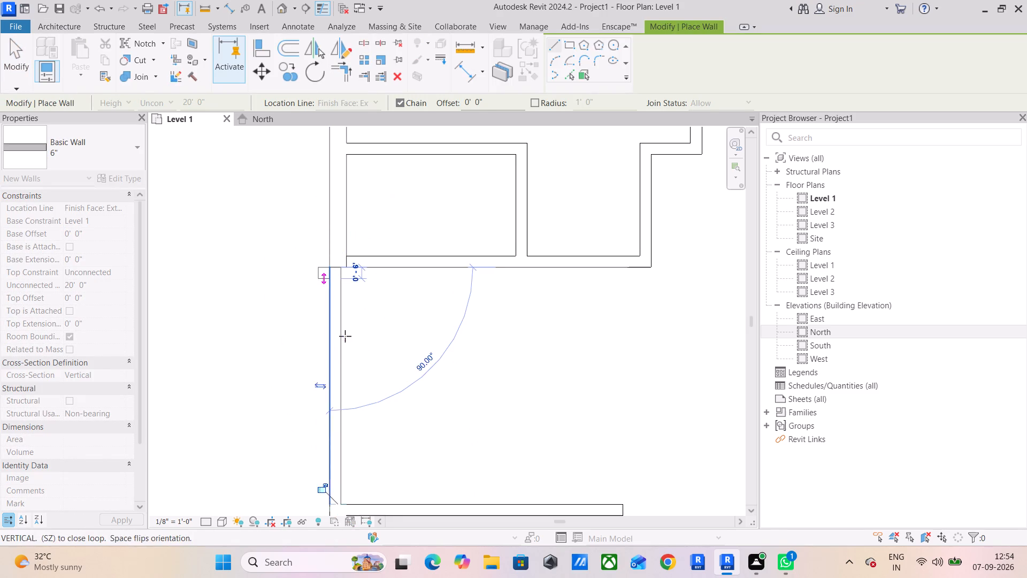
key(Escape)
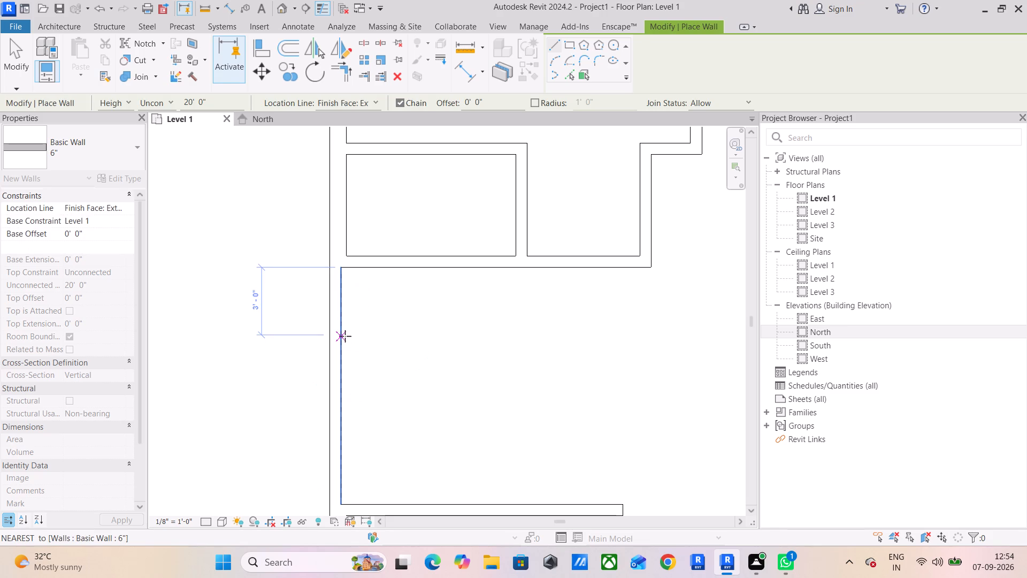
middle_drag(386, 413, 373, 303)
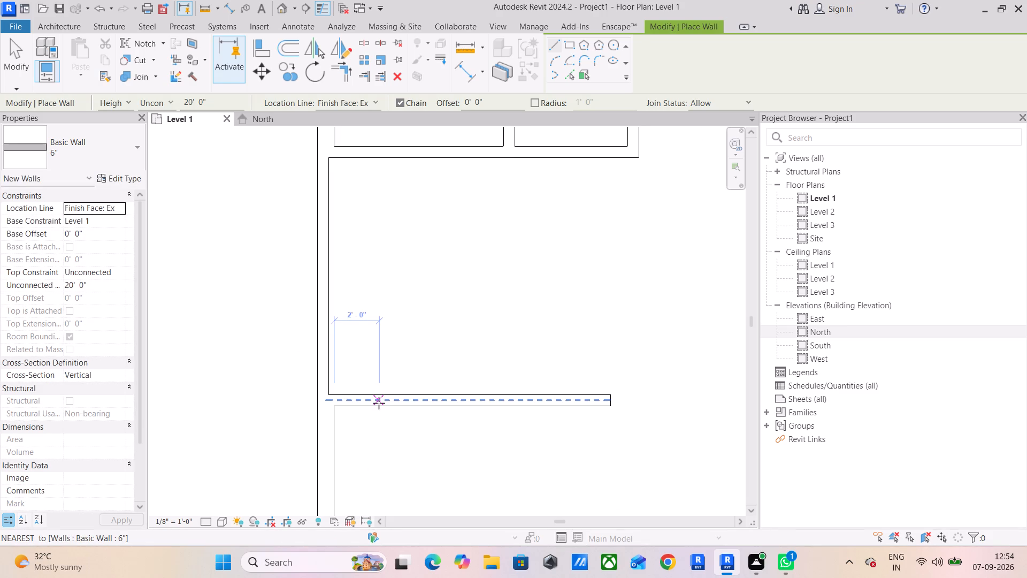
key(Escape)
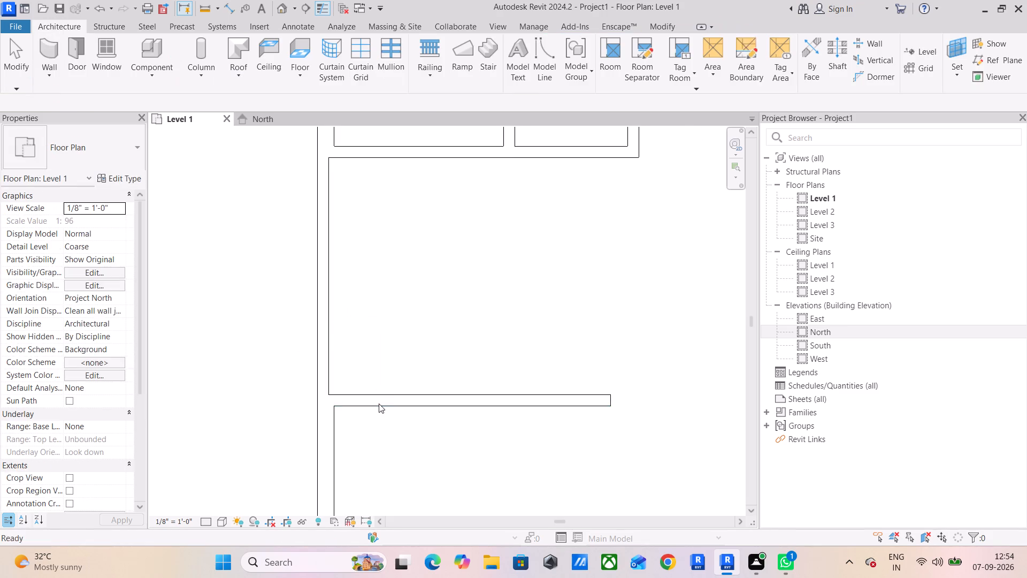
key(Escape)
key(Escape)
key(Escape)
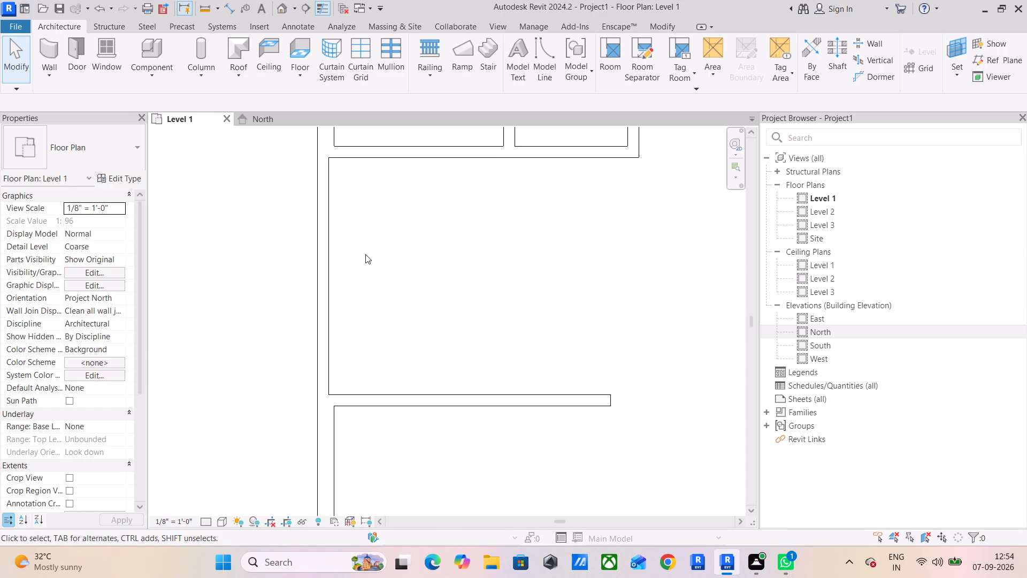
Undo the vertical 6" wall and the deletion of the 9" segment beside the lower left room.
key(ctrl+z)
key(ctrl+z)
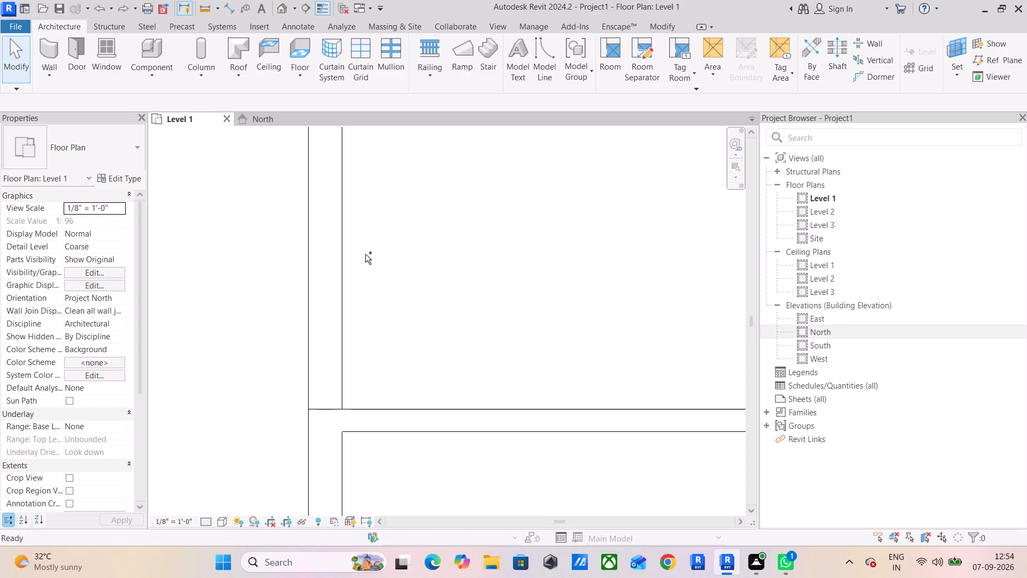
Split the 9" left outer wall beside the wider small room at its bottom wall and at its top wall's lower face.
scroll(371, 315, down, 5)
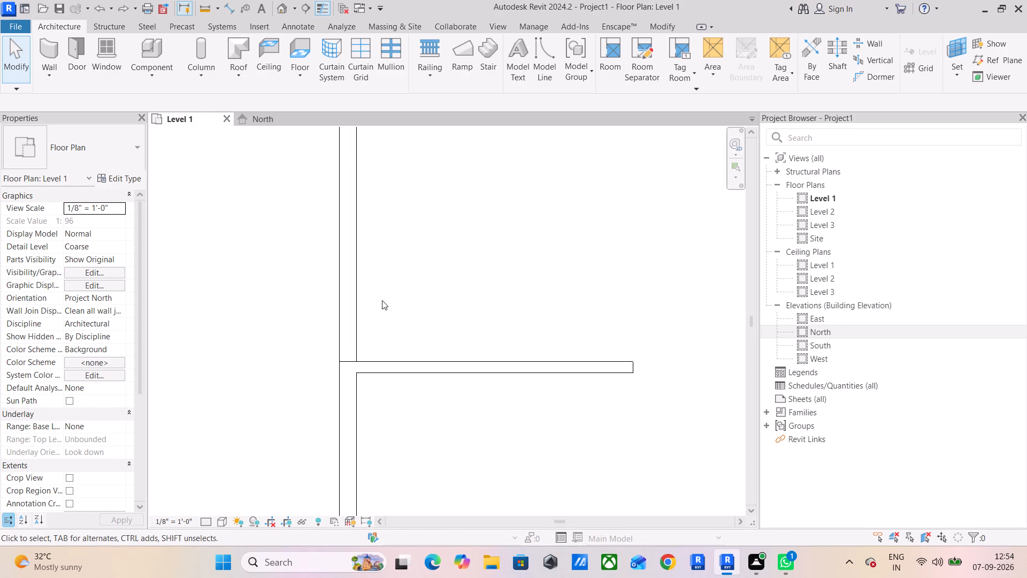
middle_drag(383, 298, 393, 480)
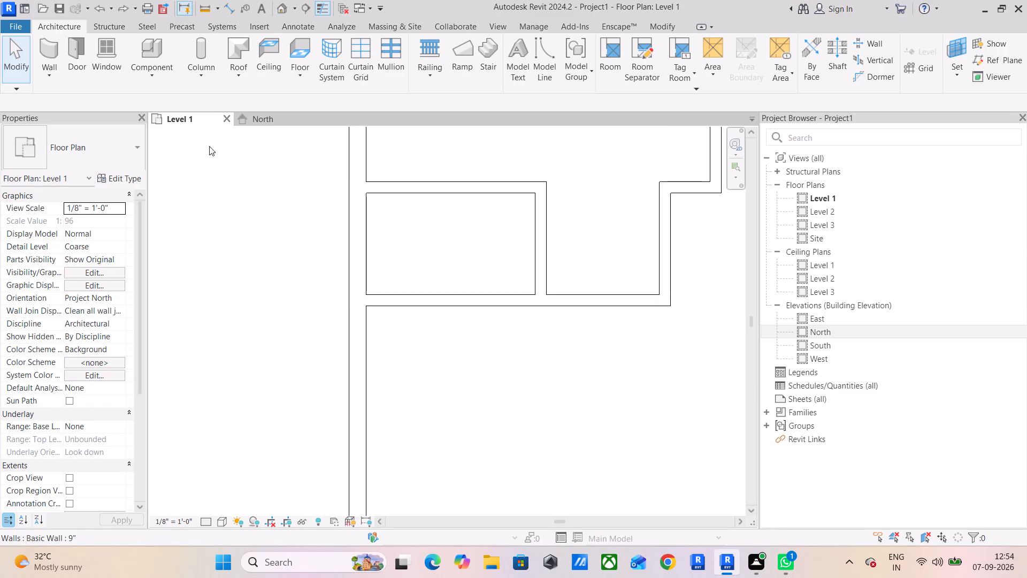
click(677, 24)
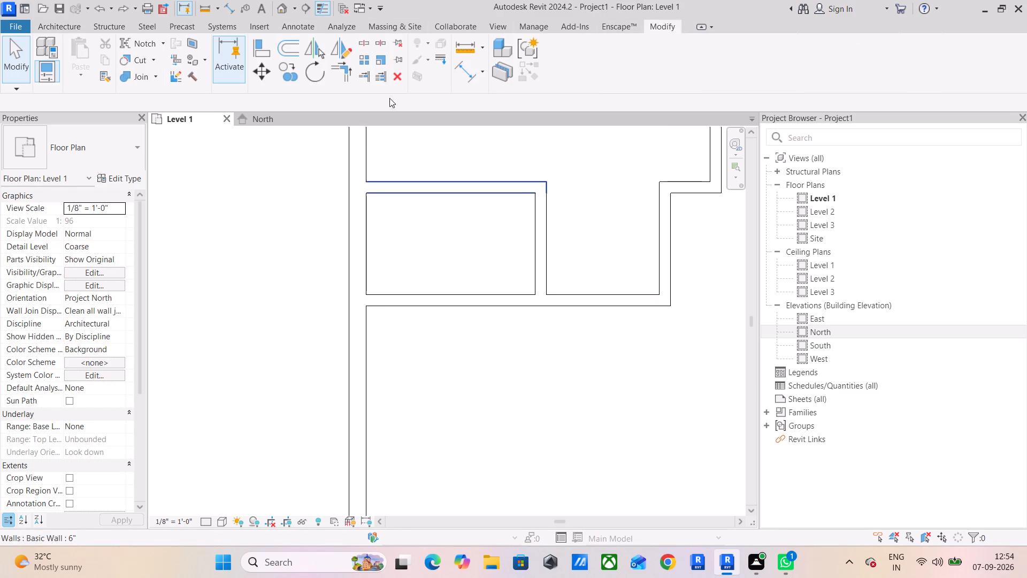
click(363, 47)
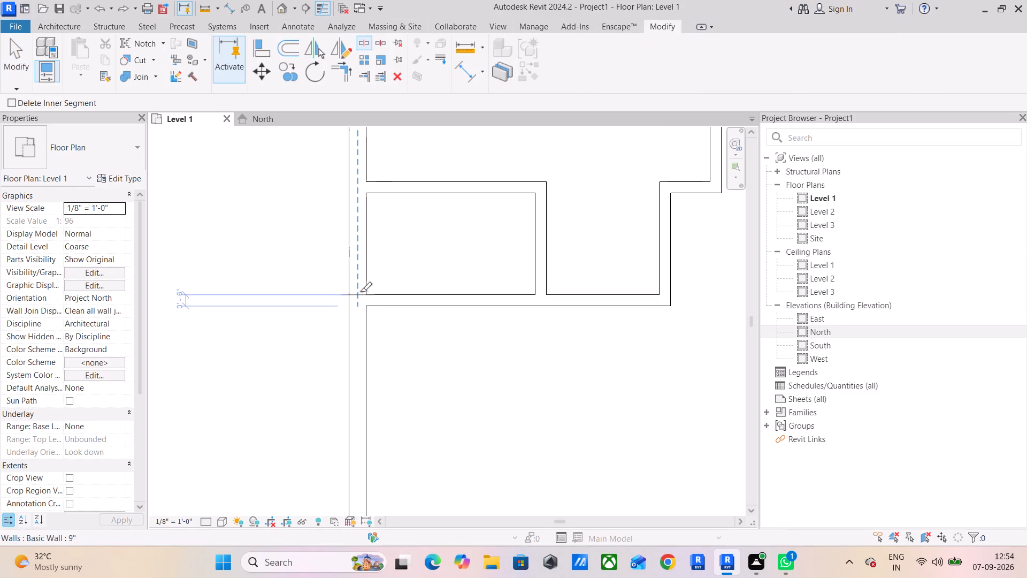
click(360, 292)
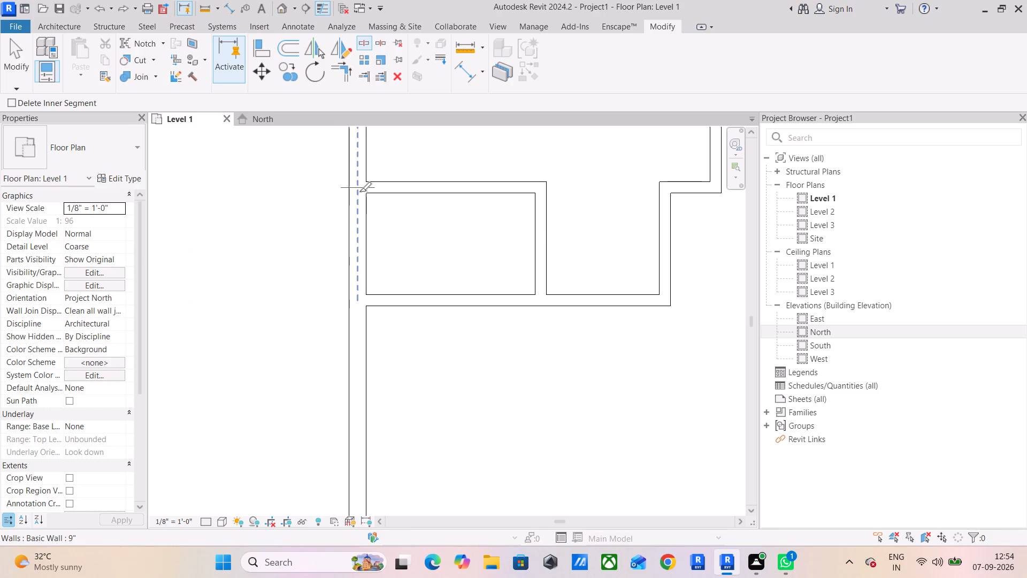
scroll(356, 213, up, 5)
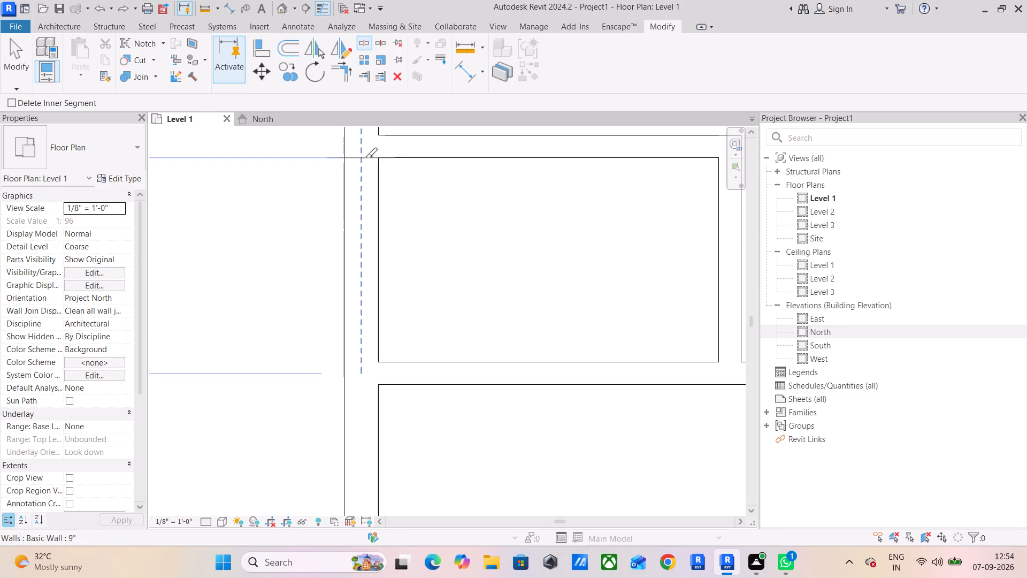
click(365, 157)
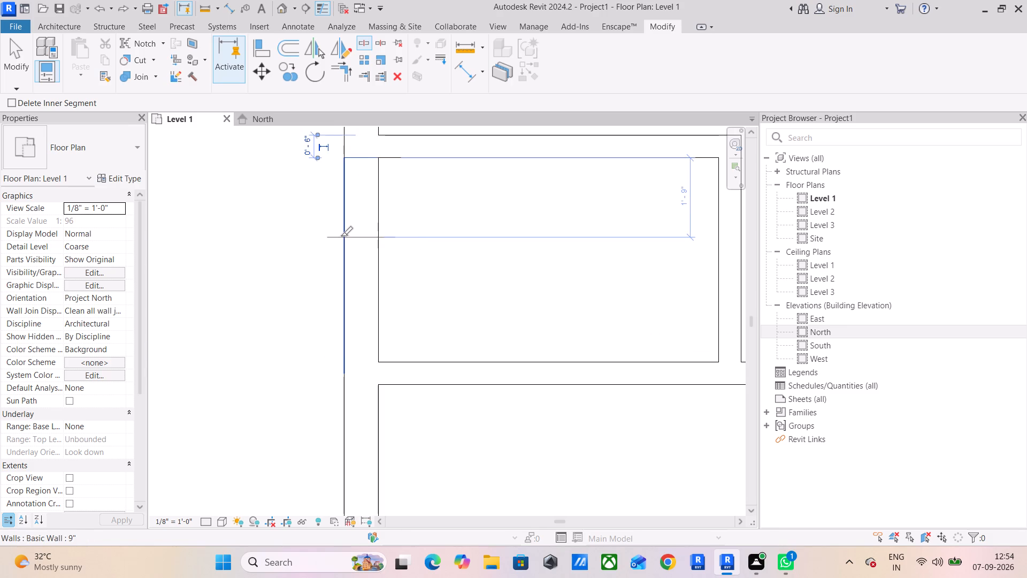
key(Escape)
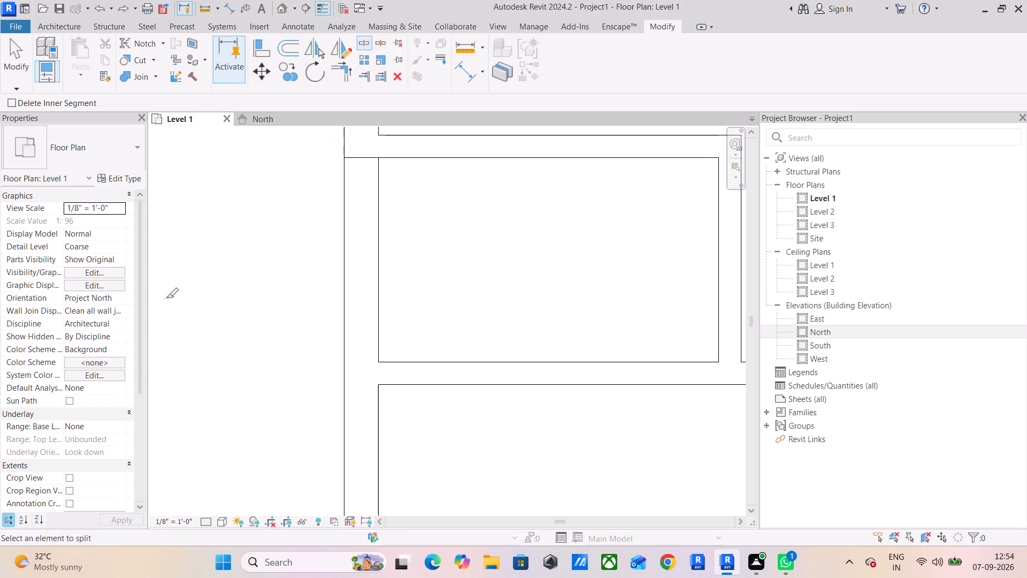
key(Escape)
key(Escape)
key(Escape)
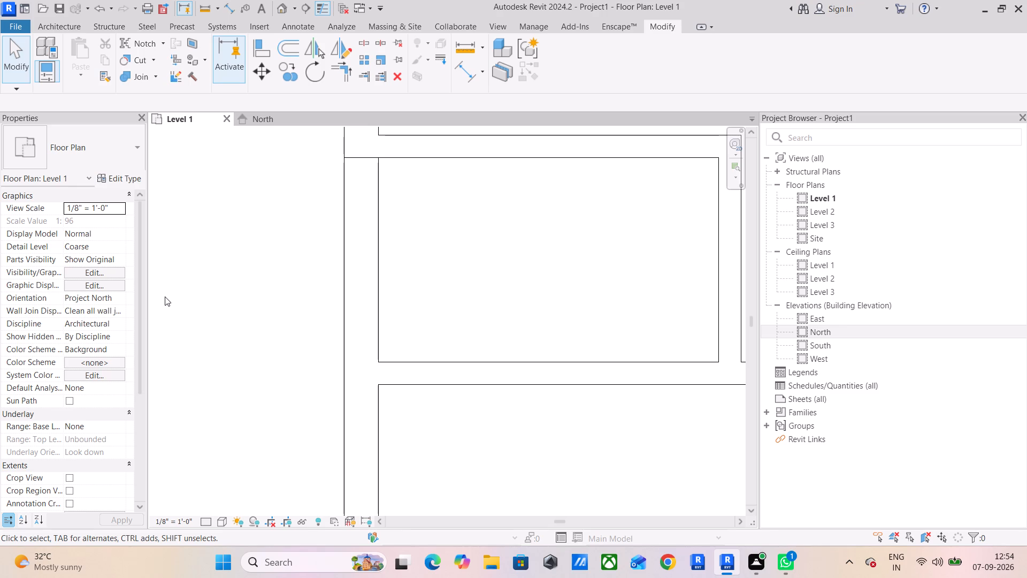
Delete the 9" outer wall segment beside the wider small room.
click(352, 249)
click(347, 257)
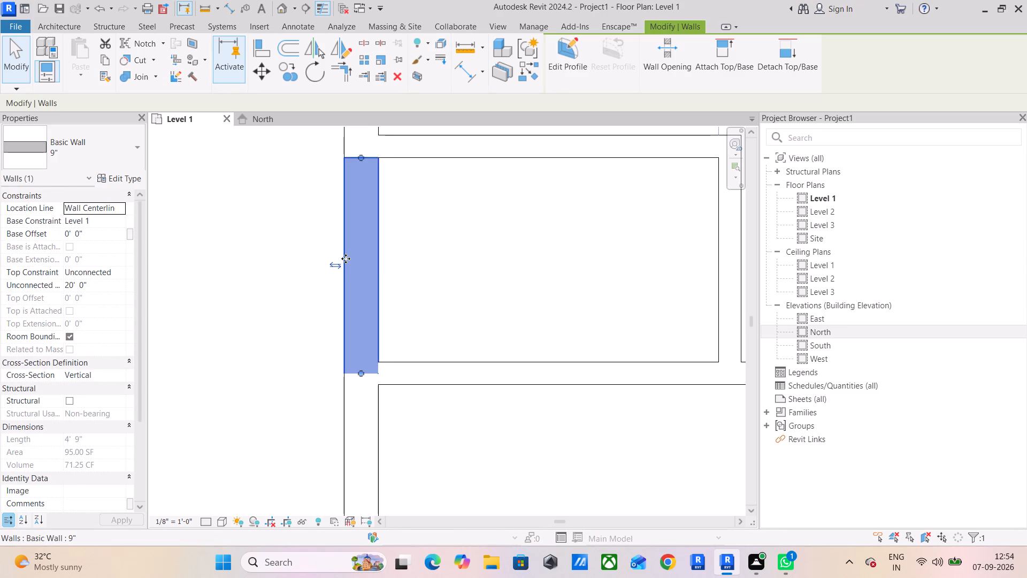
key(Delete)
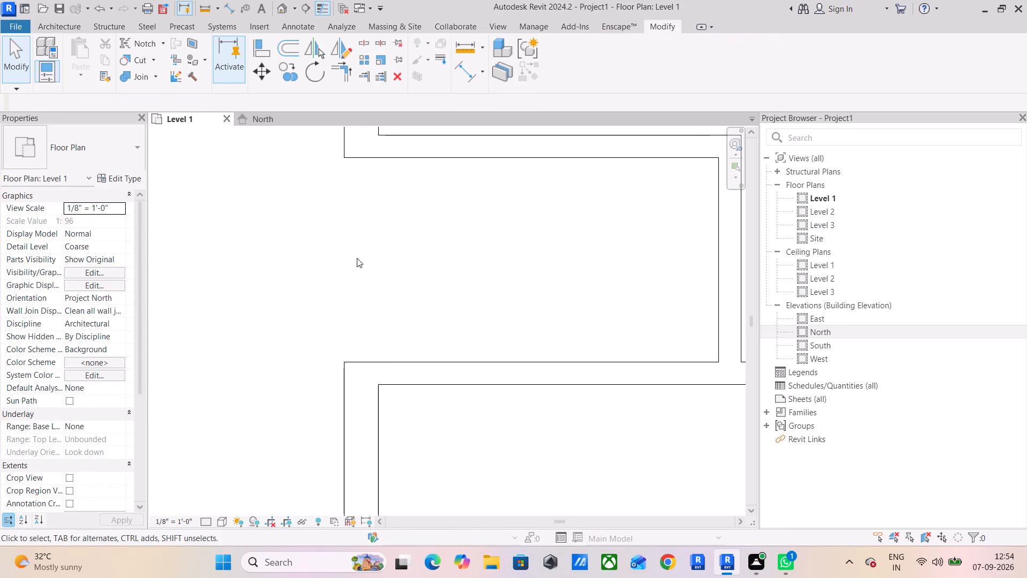
Draw a vertical 6" wall about 4' 6" long down the wider small room's open side, flipped so its thickness lies inward.
click(66, 25)
click(57, 40)
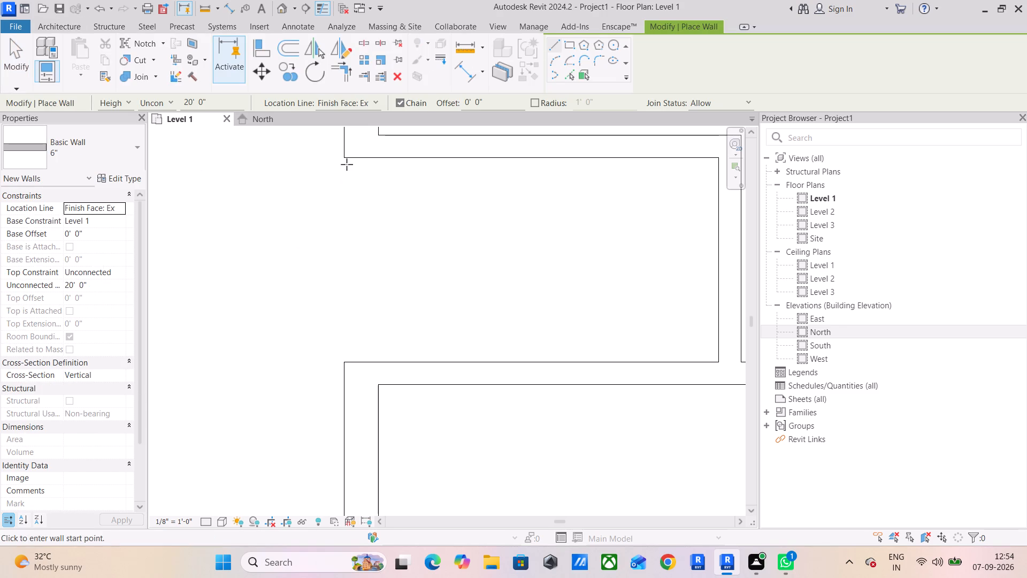
click(346, 160)
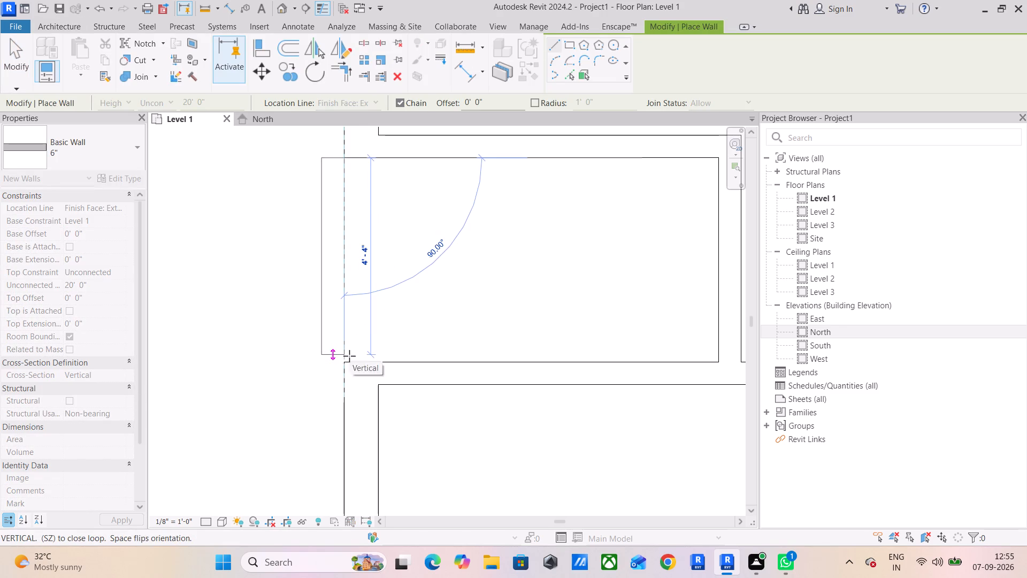
key(space)
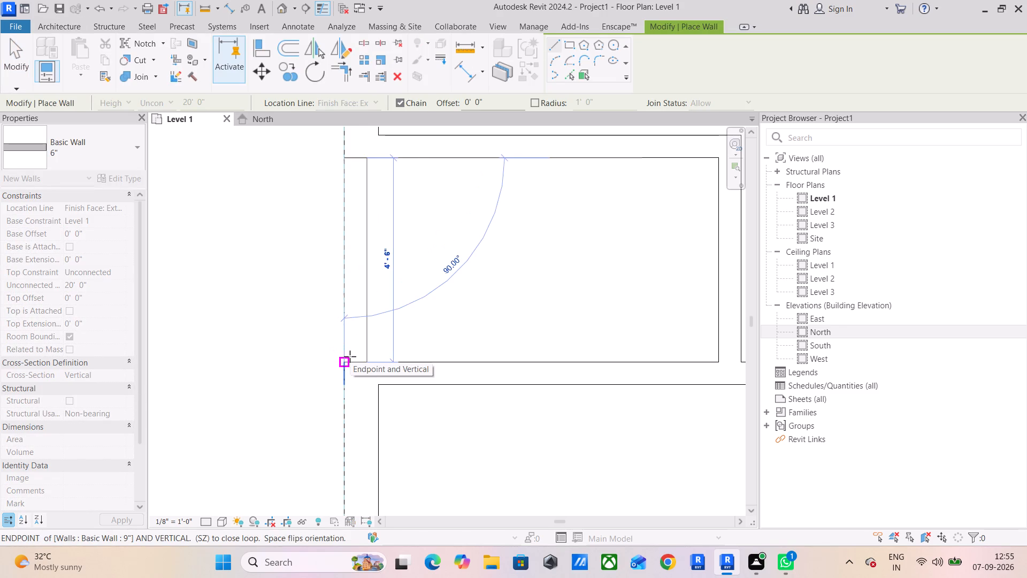
click(350, 356)
key(Escape)
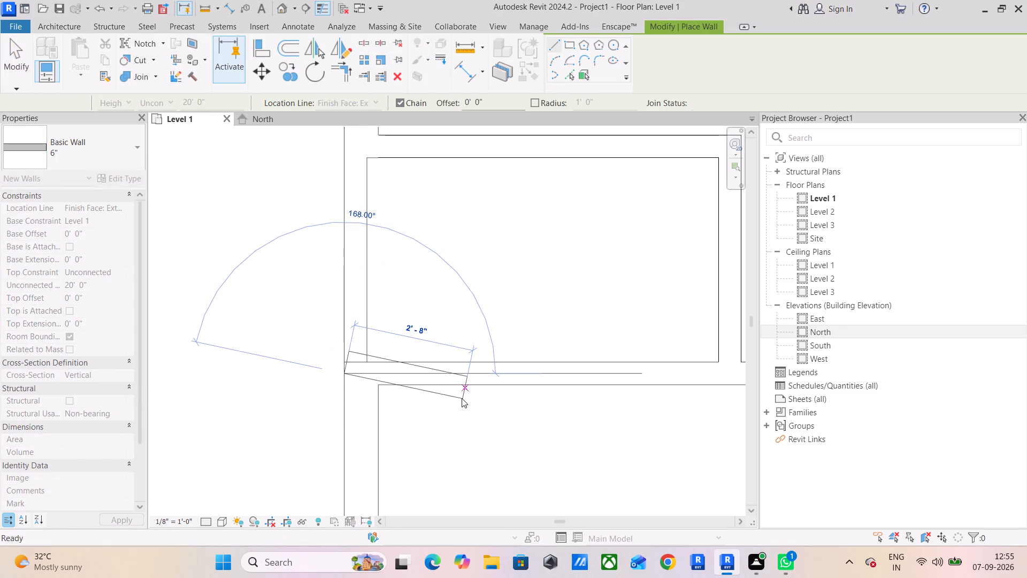
key(Escape)
key(Escape)
key(Escape)
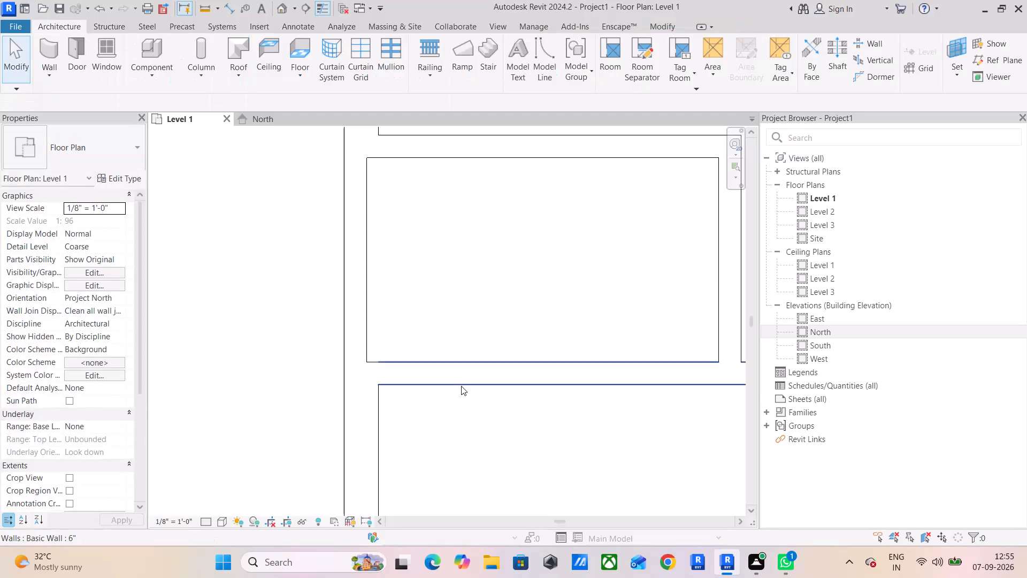
Delete the 6" wall that runs along the bottom of the two small rooms.
click(461, 374)
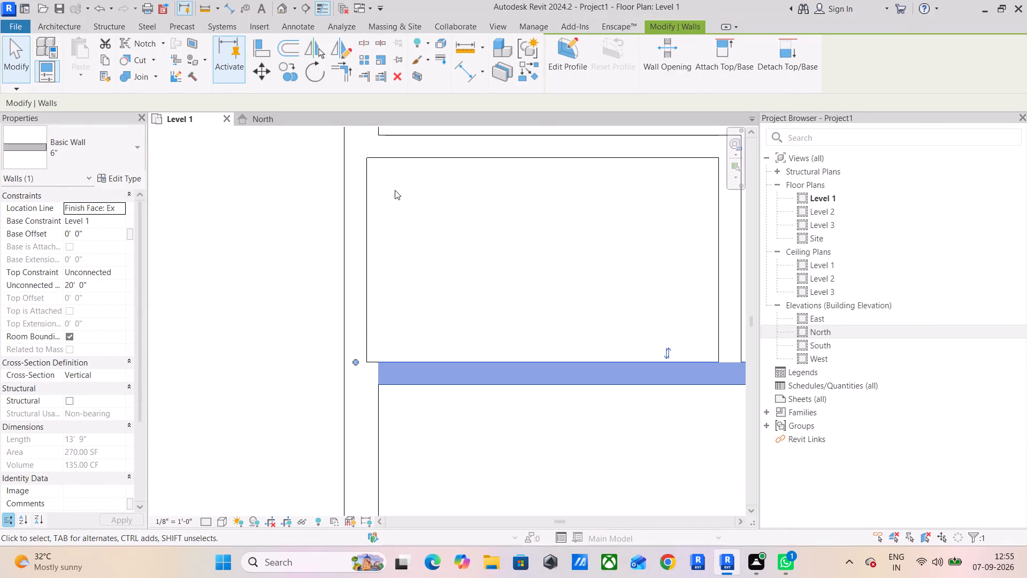
click(410, 157)
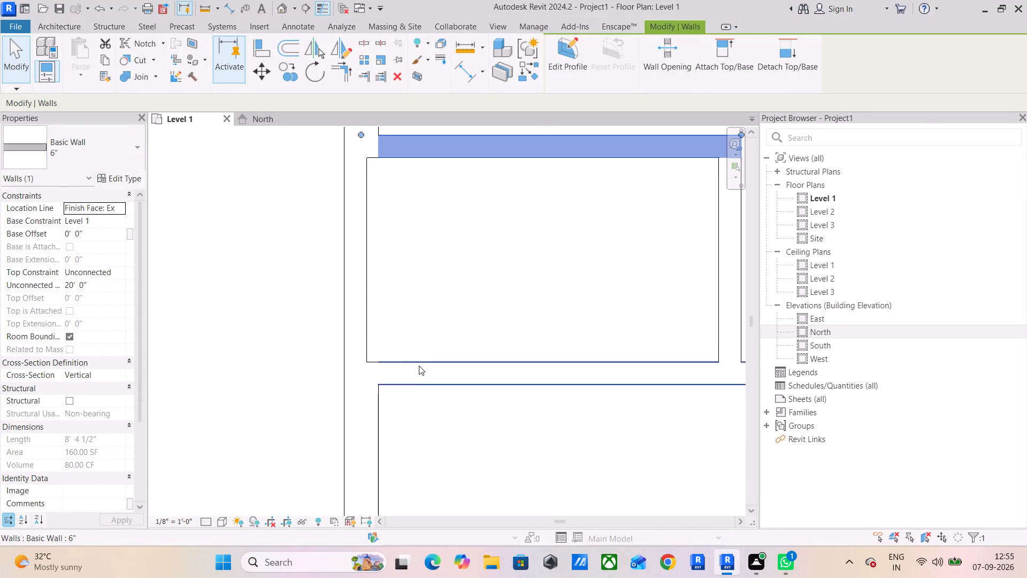
click(418, 378)
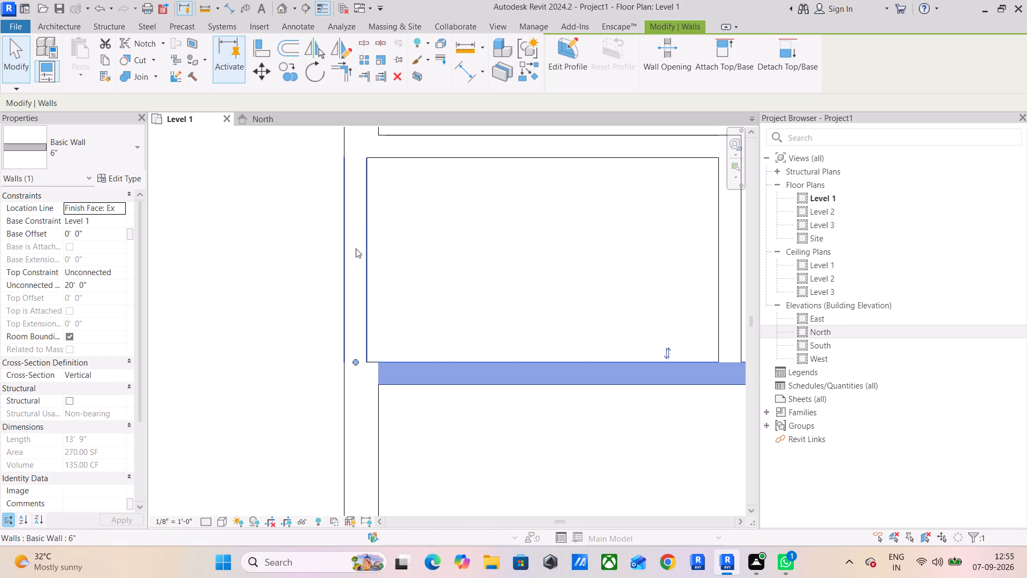
click(356, 248)
click(392, 374)
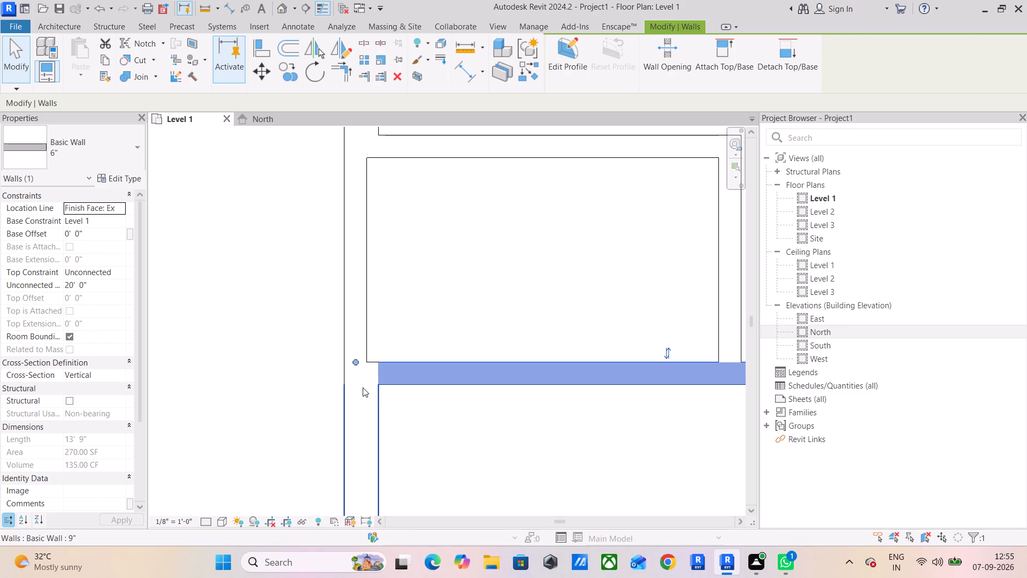
scroll(395, 383, down, 3)
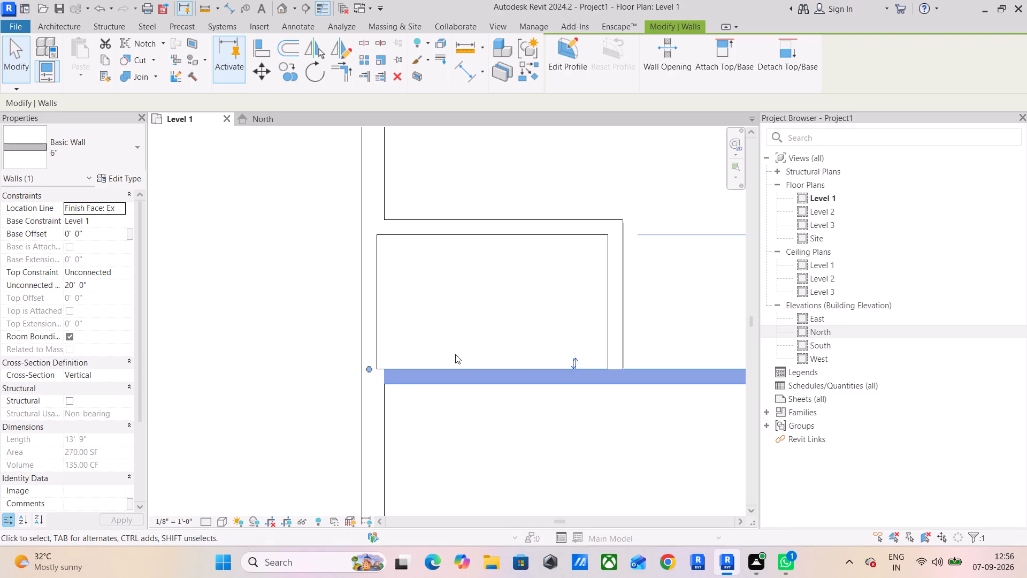
scroll(455, 354, down, 3)
middle_drag(515, 378, 449, 370)
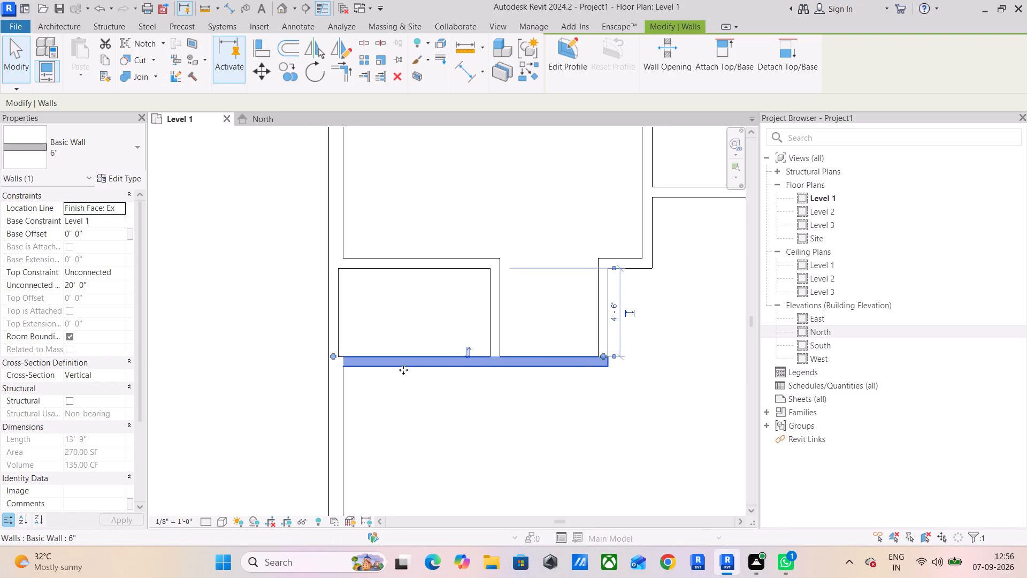
scroll(402, 369, up, 5)
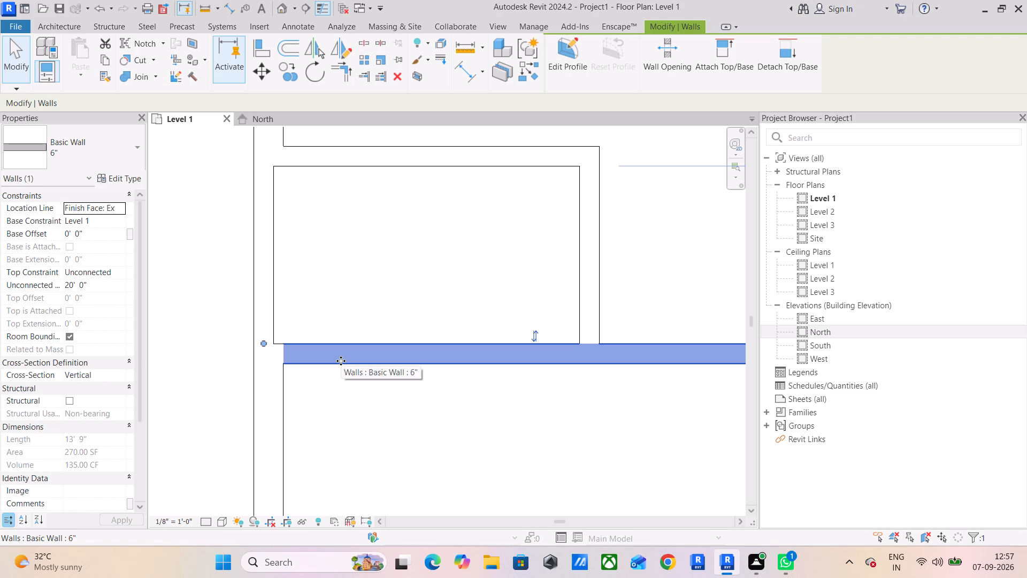
key(Delete)
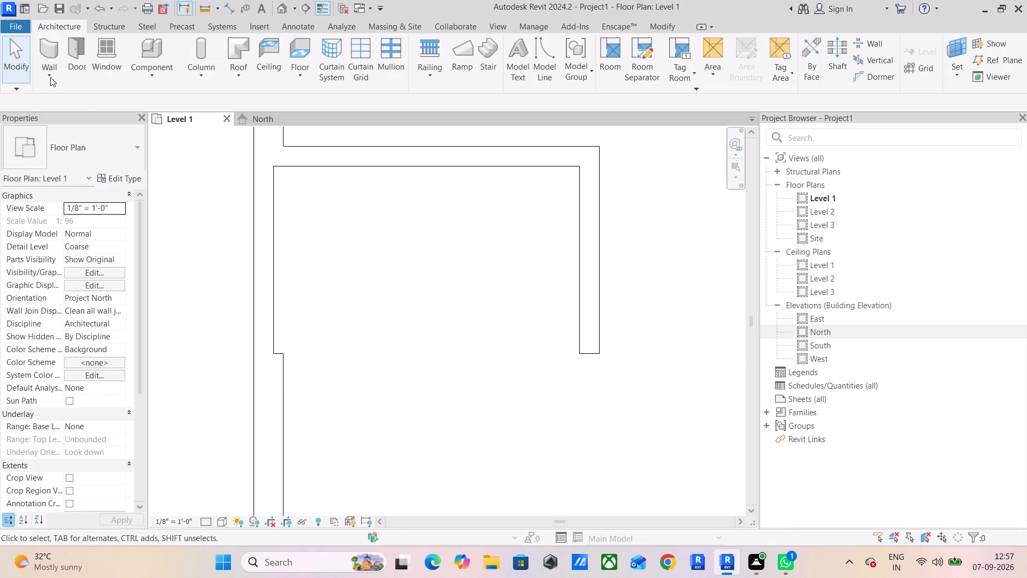
Draw a 7' 6" bottom wall in 6" type from the left outer wall's outer face, continuing about 4' 9" up to the small room's top wall.
click(45, 53)
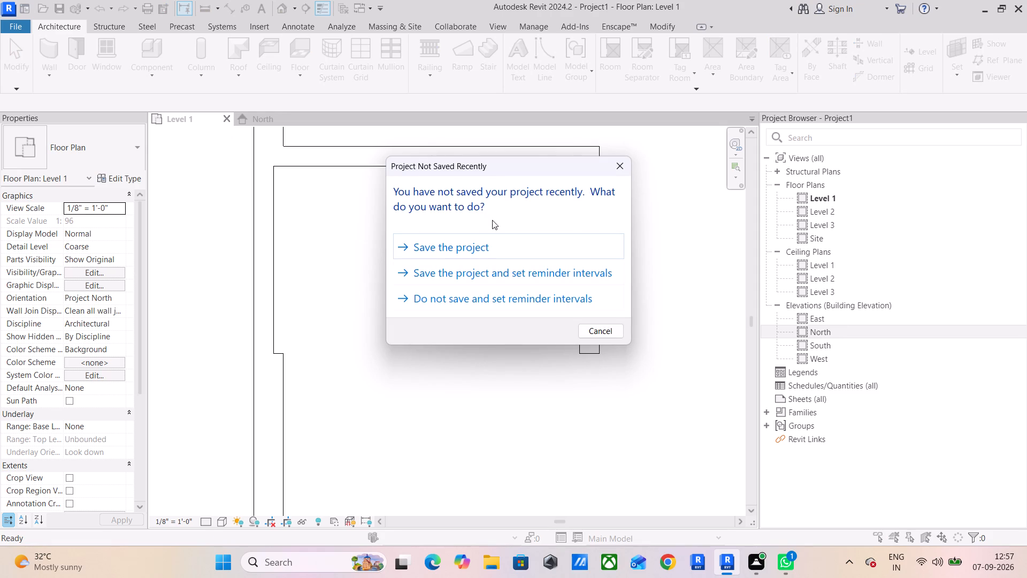
click(613, 167)
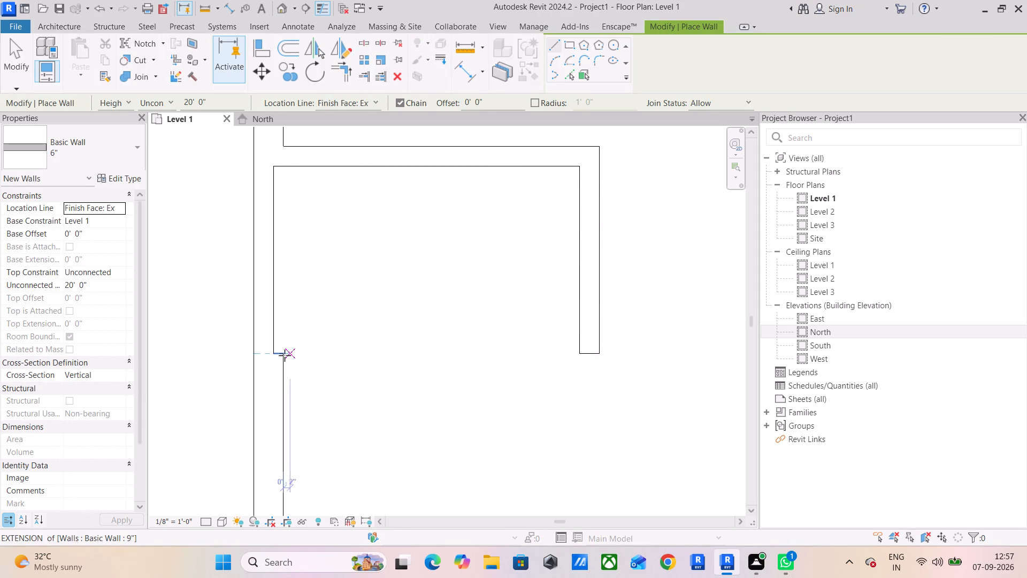
click(255, 352)
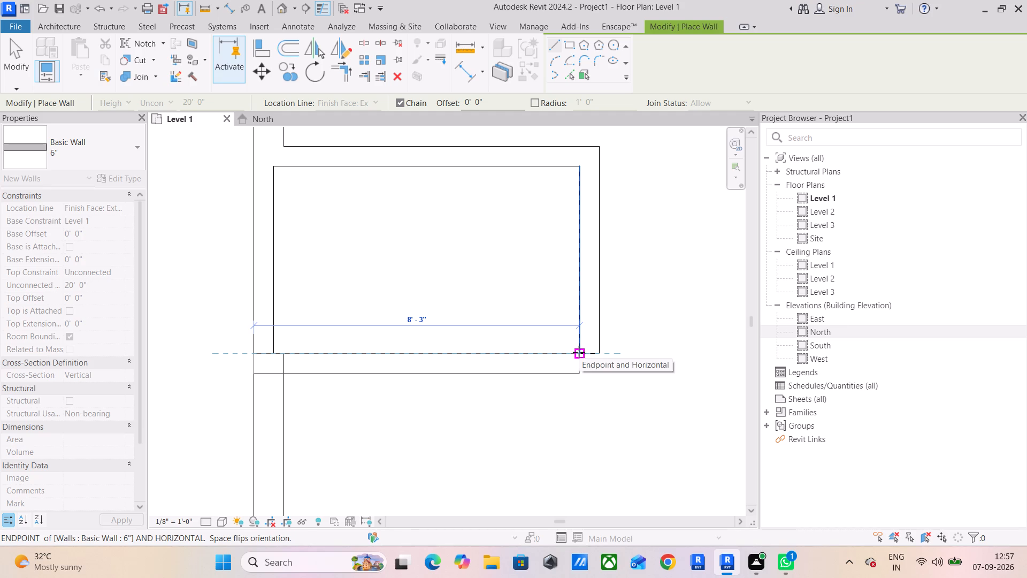
text(7'6")
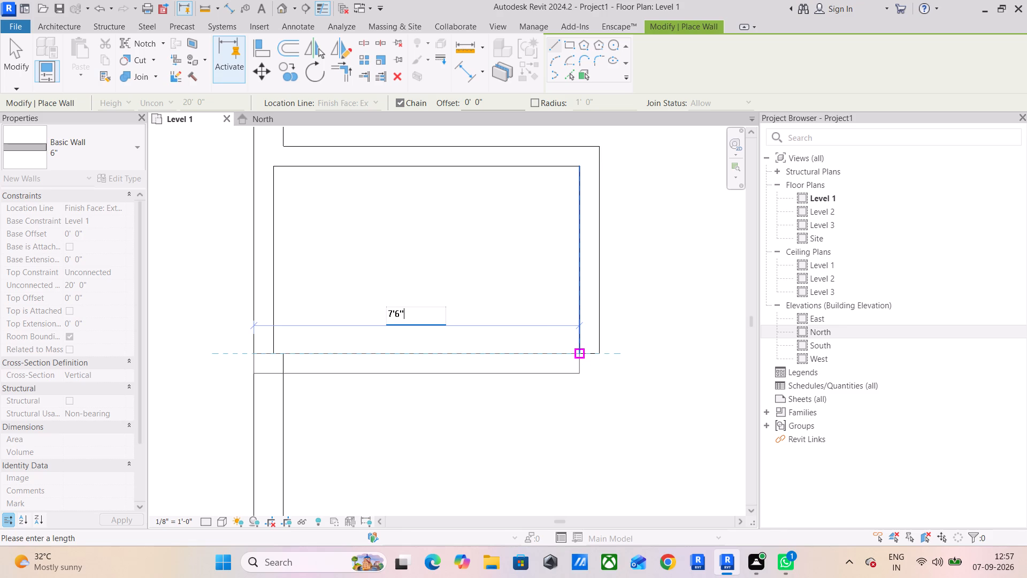
key(Return)
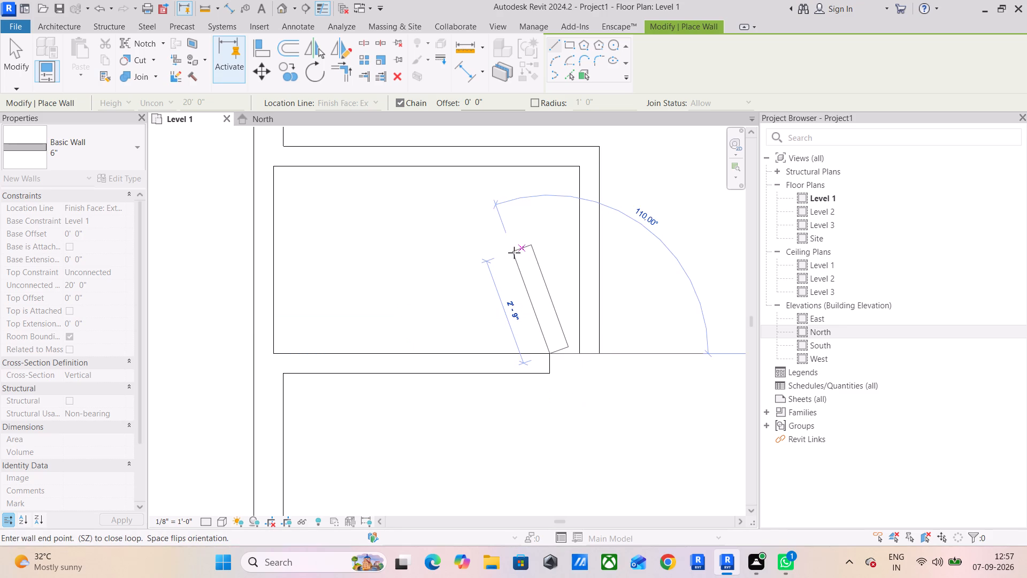
click(548, 169)
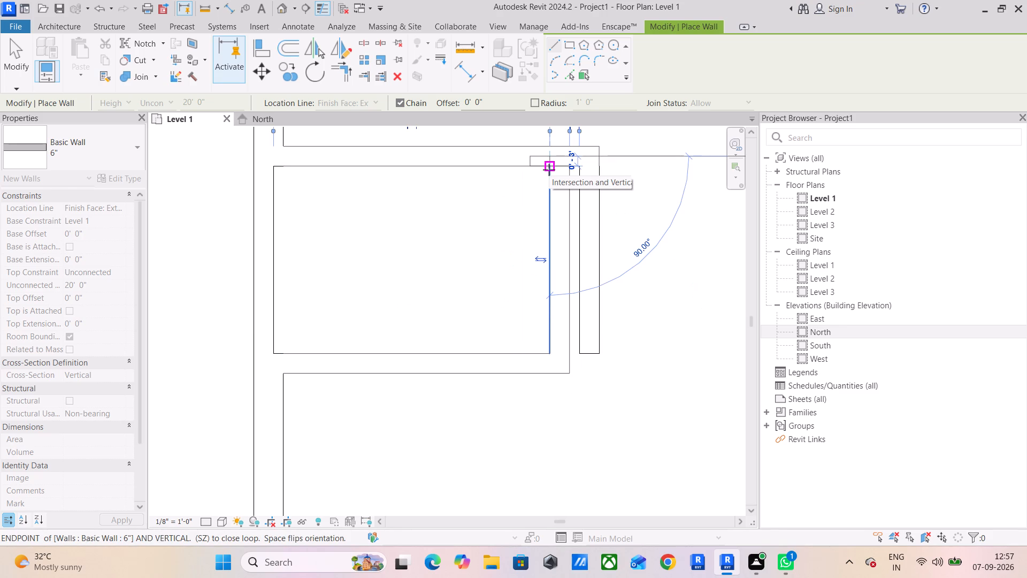
key(Escape)
key(Escape)
key(Escape)
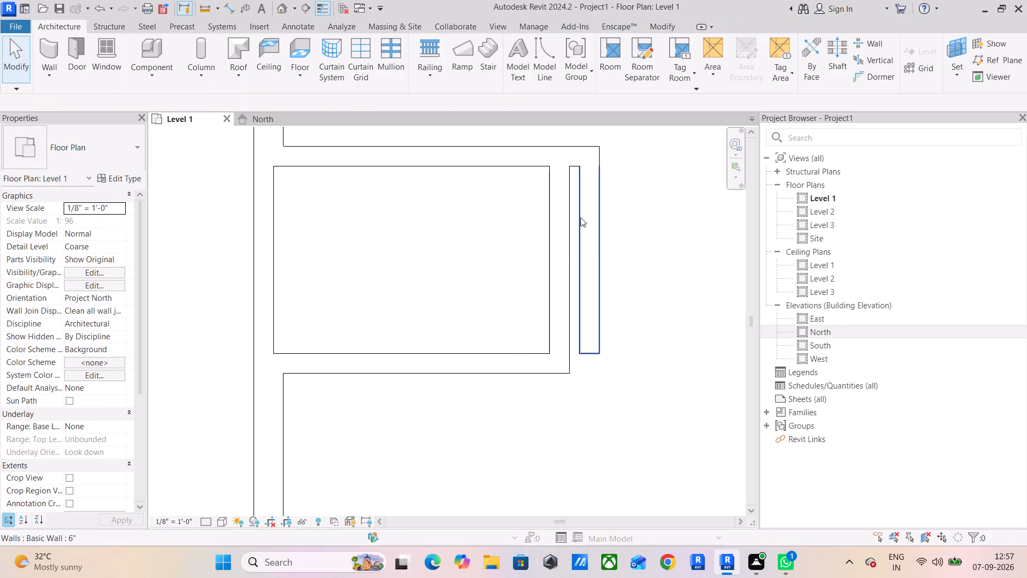
Delete the old vertical 6" wall just outside the left small room's new side wall.
click(581, 217)
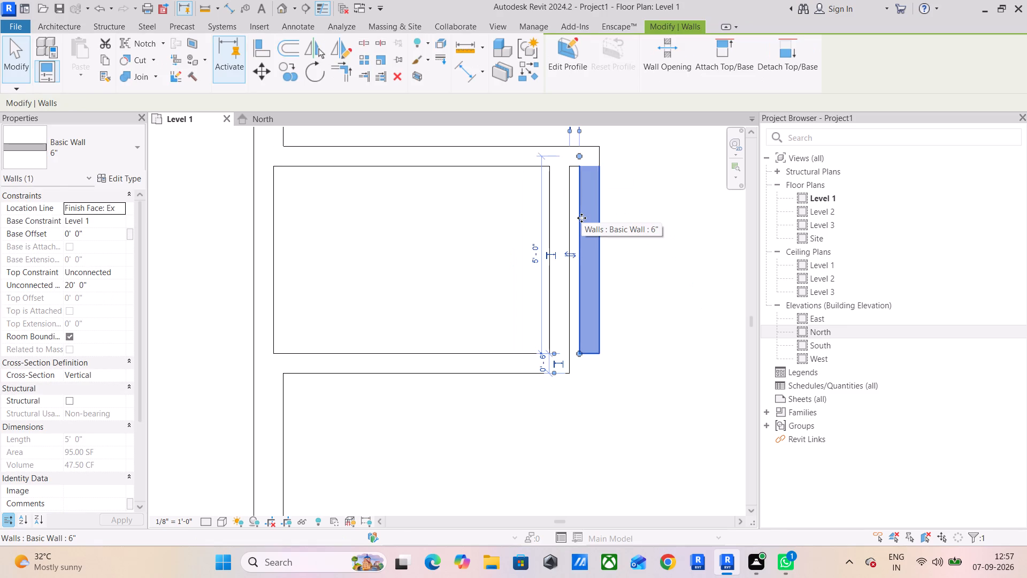
key(Delete)
Extend the bottom line with a 5' horizontal 6" wall flipped inward, and continue it 5' upward to enclose the second small room's far side.
scroll(615, 195, down, 4)
middle_drag(625, 201, 511, 221)
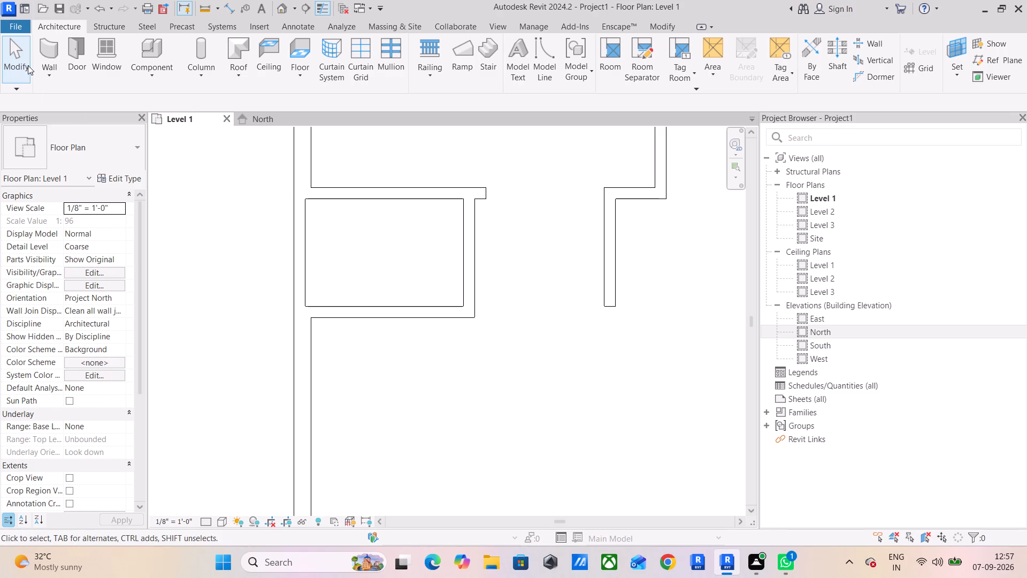
click(44, 58)
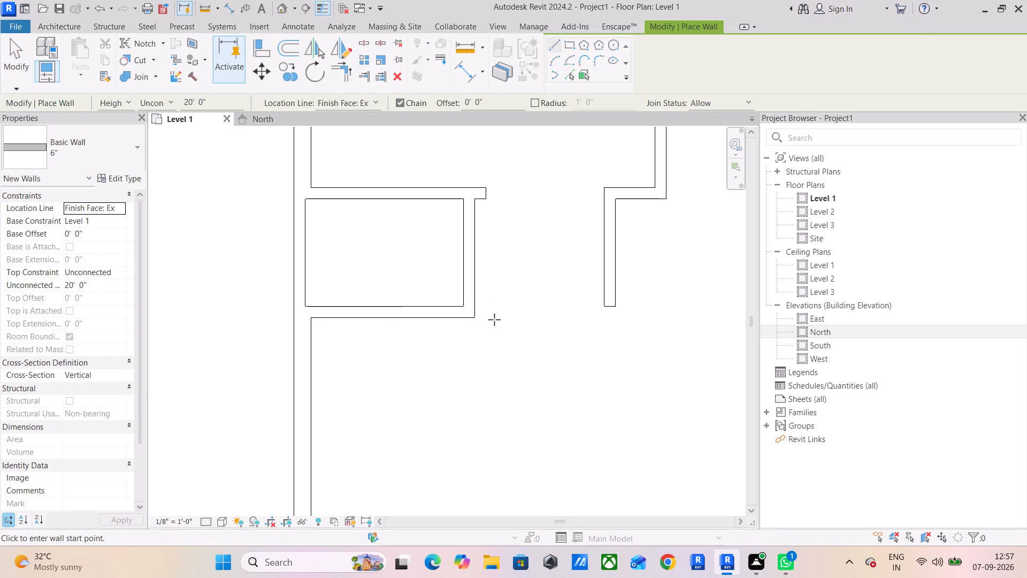
click(474, 316)
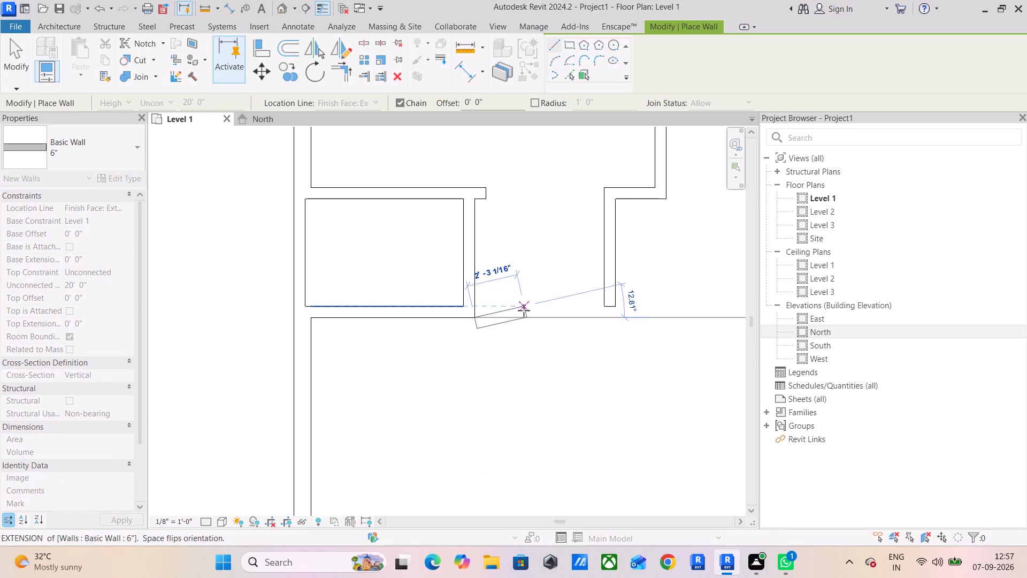
key(space)
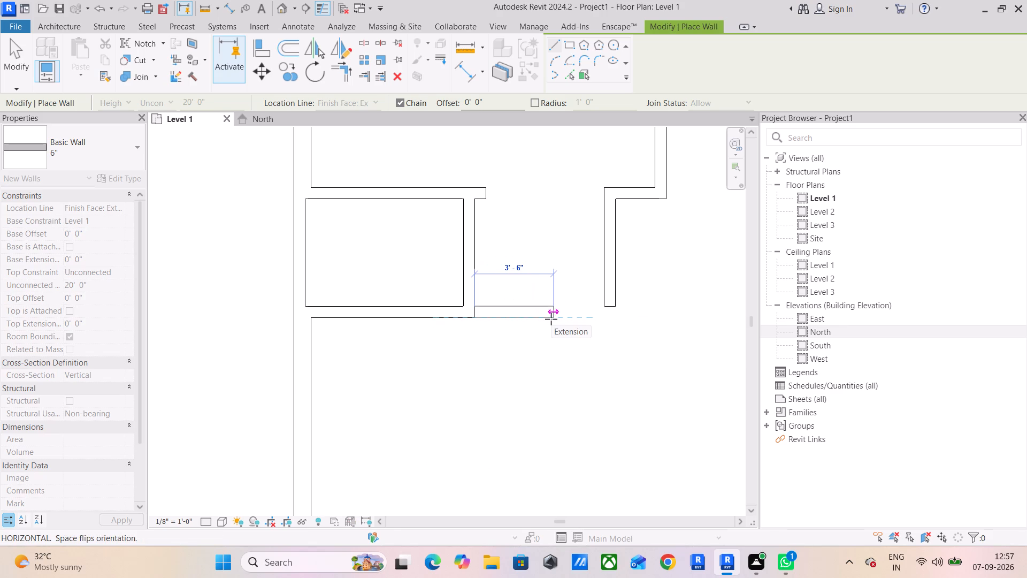
text(5')
key(Return)
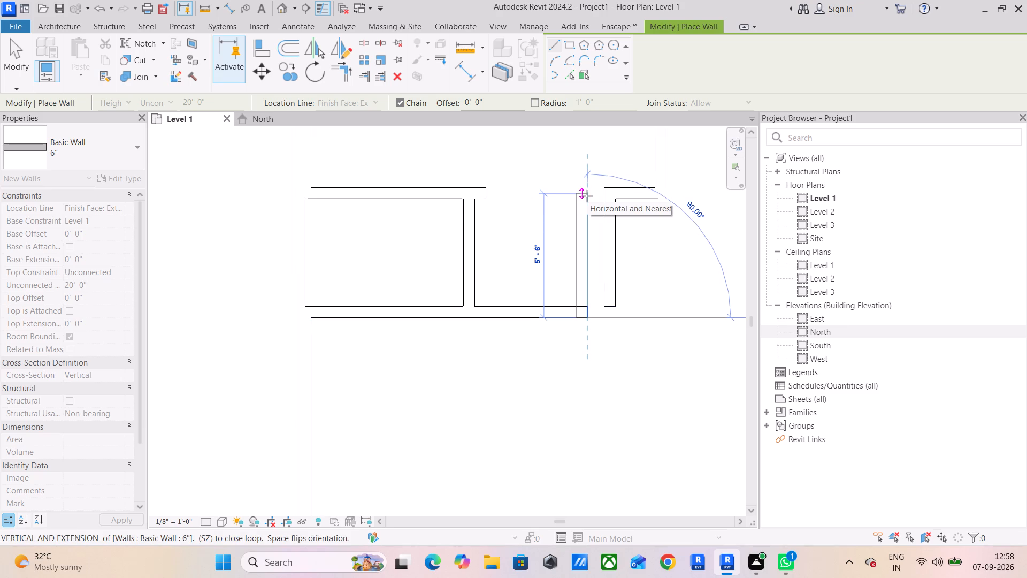
text(5')
key(Return)
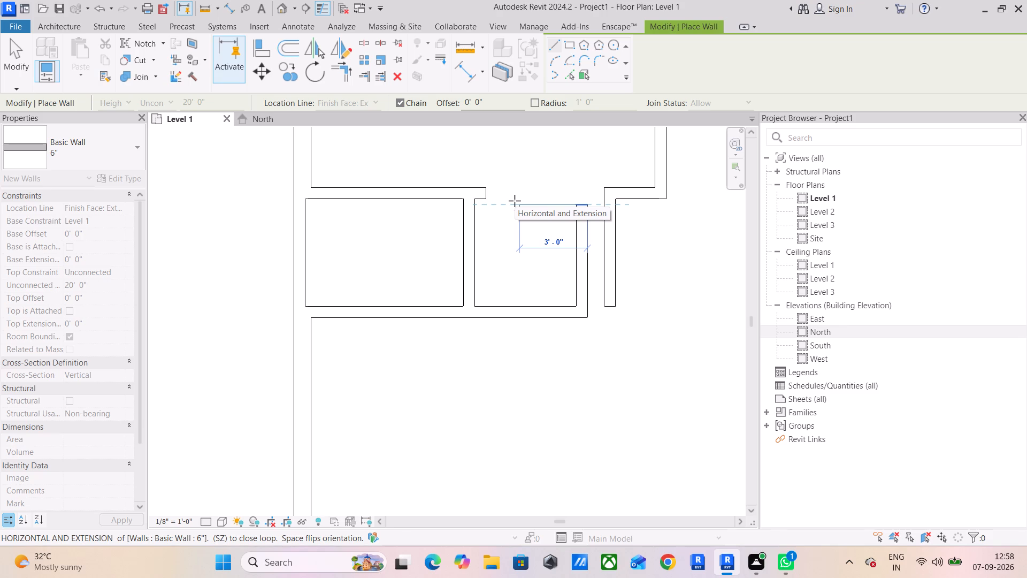
key(Escape)
key(Escape)
key(Escape)
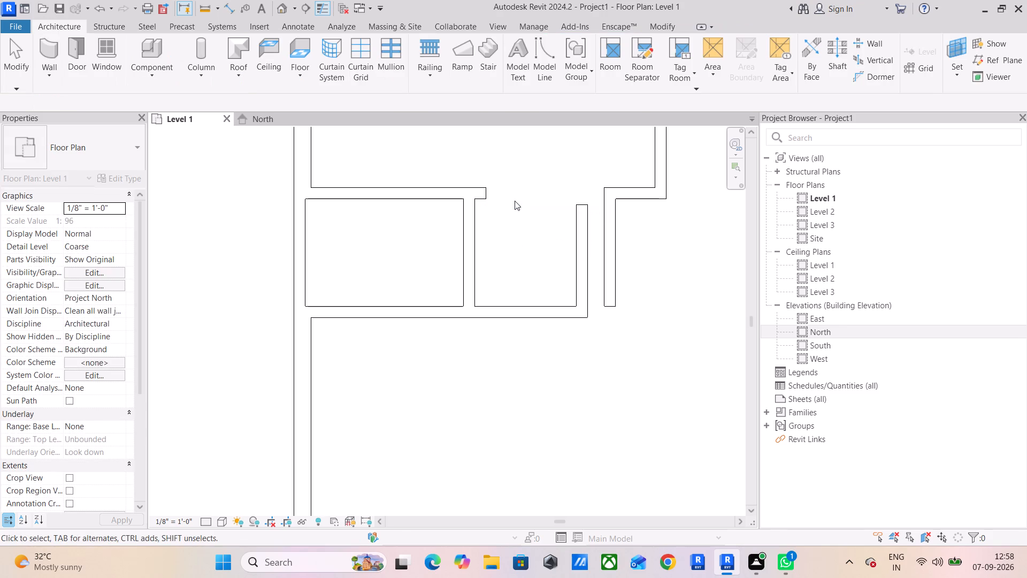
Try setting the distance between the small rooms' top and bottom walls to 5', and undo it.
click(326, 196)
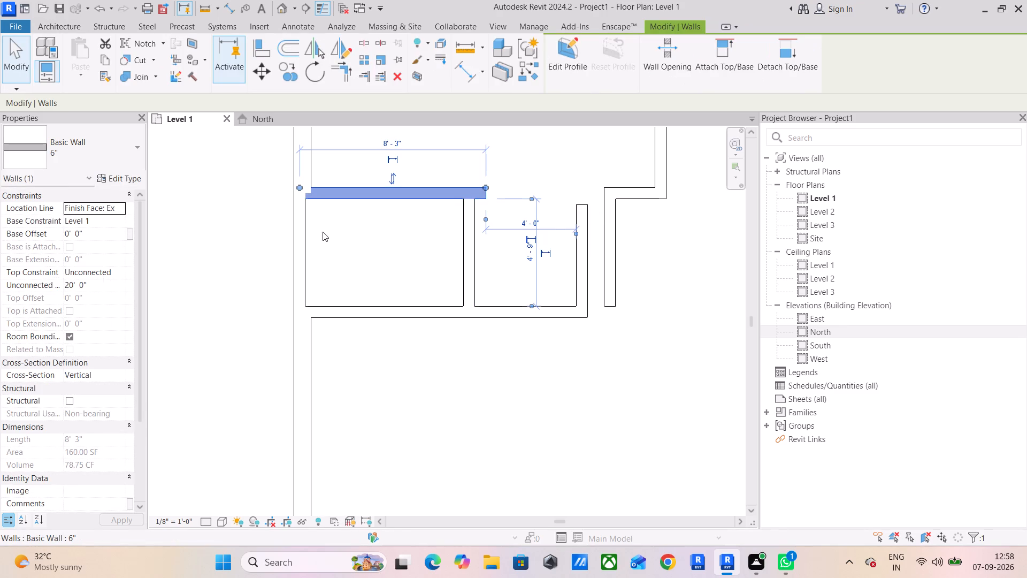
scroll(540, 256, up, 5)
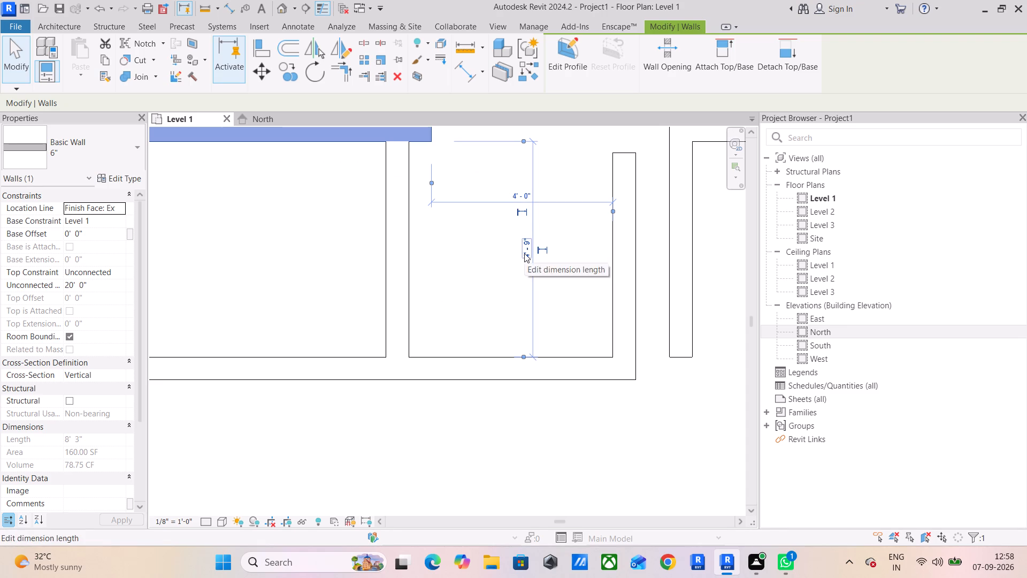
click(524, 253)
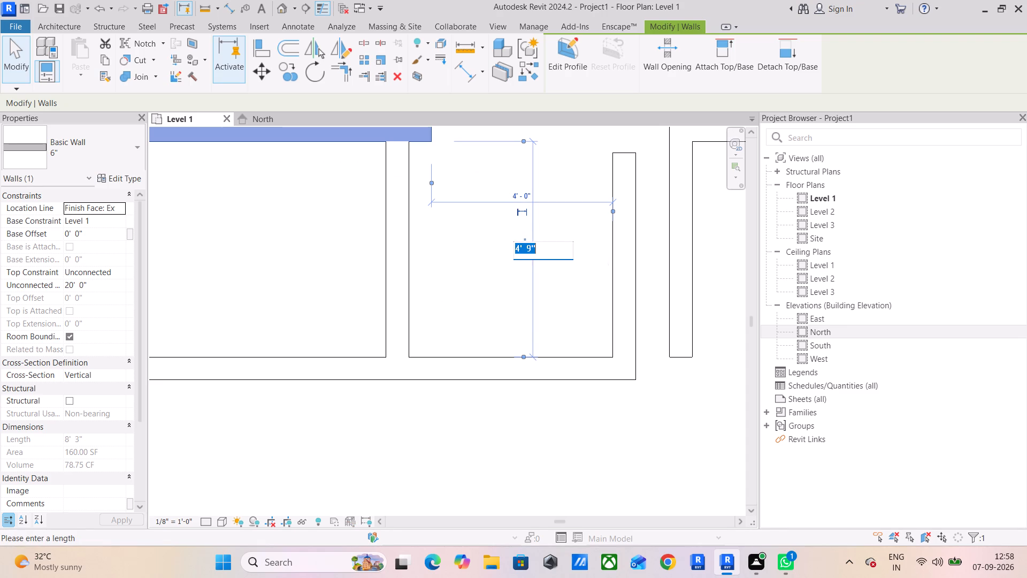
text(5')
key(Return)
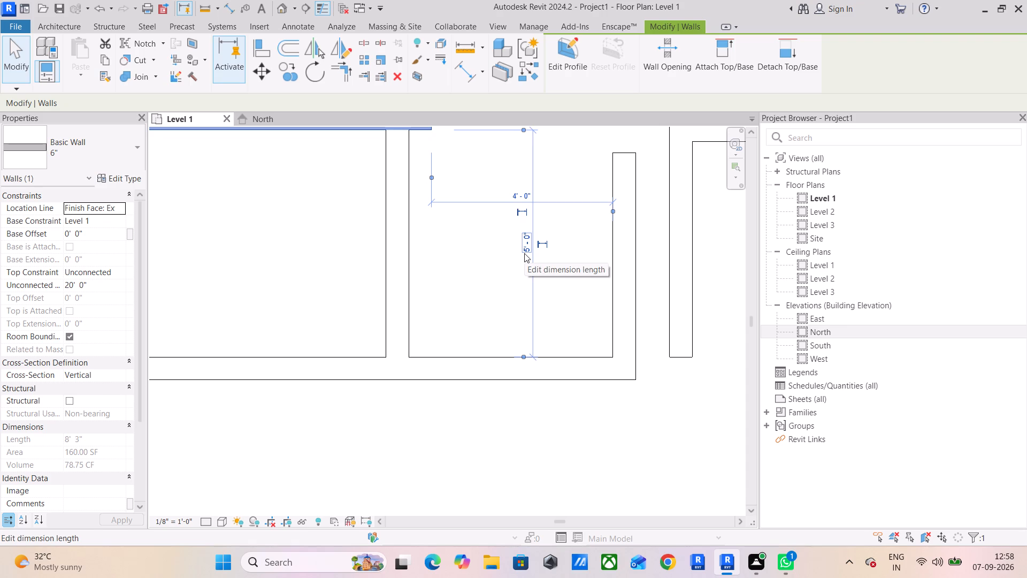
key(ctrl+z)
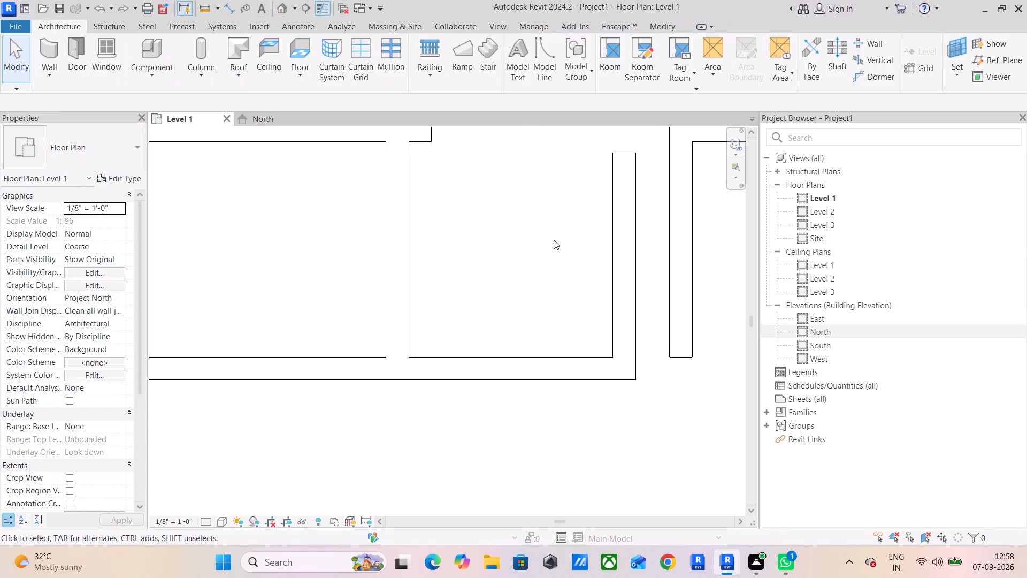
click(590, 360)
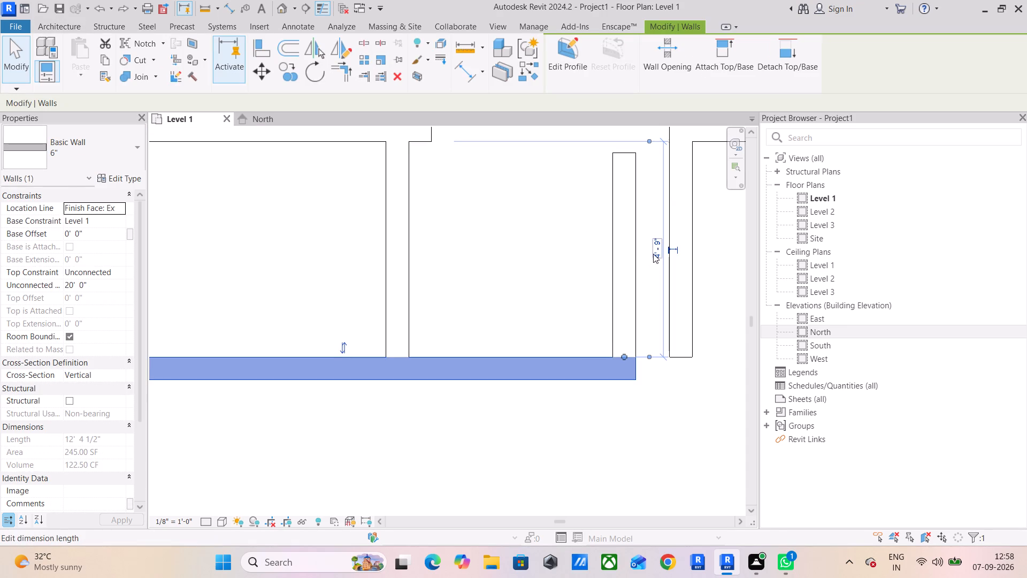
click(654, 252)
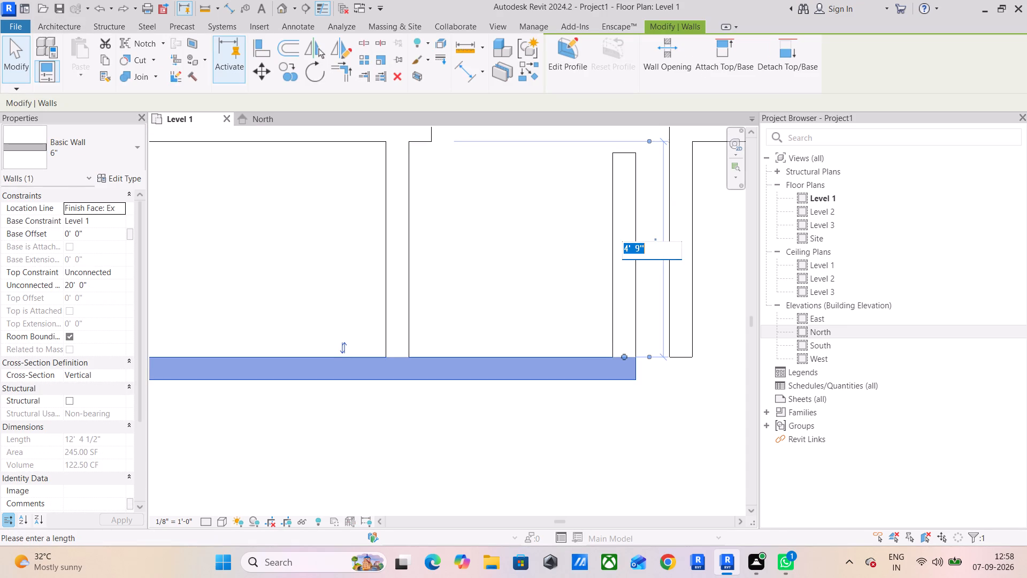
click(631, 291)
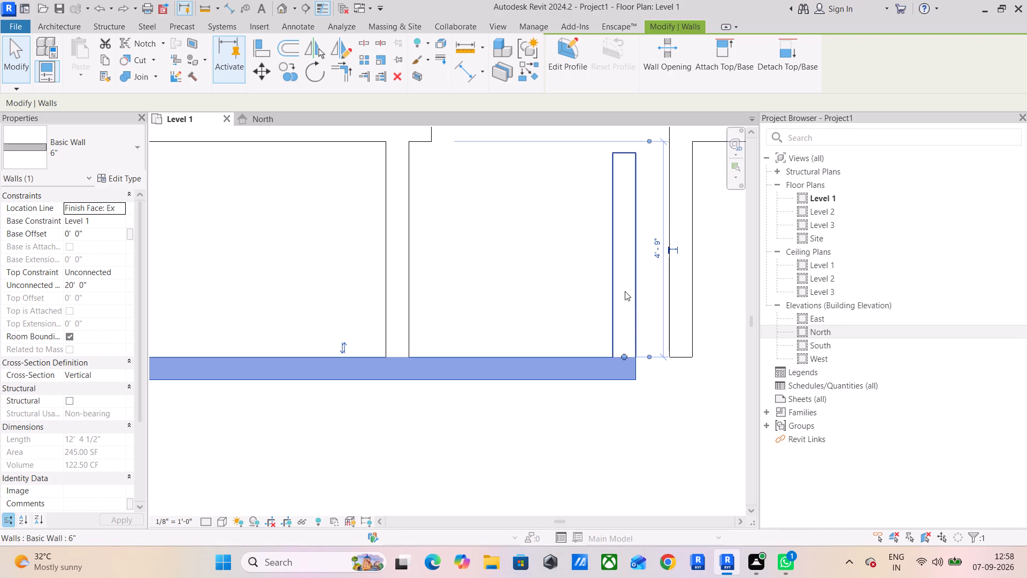
Set the length of the second small room's new vertical side wall to 5'.
click(625, 291)
click(571, 256)
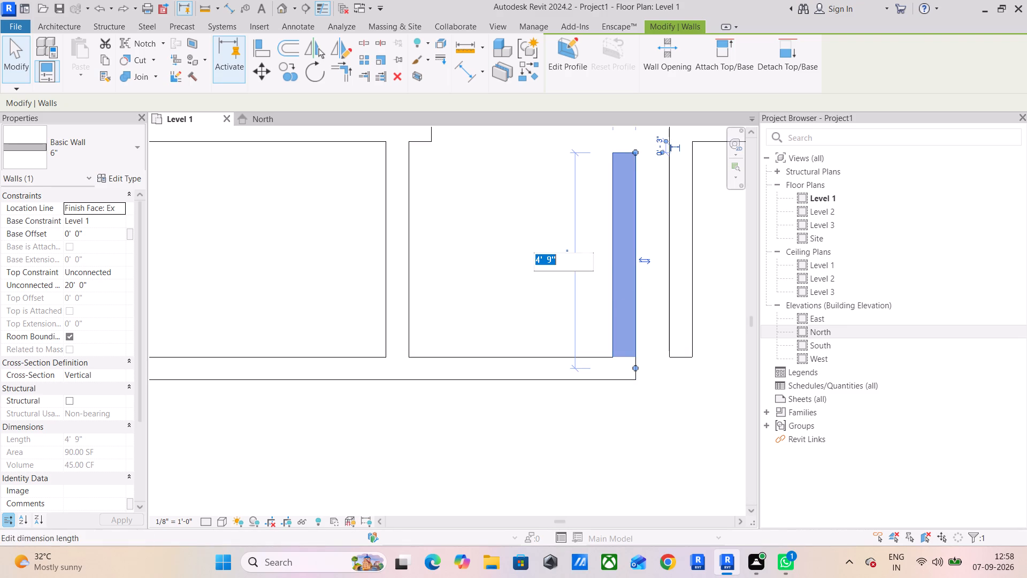
text(5')
key(Return)
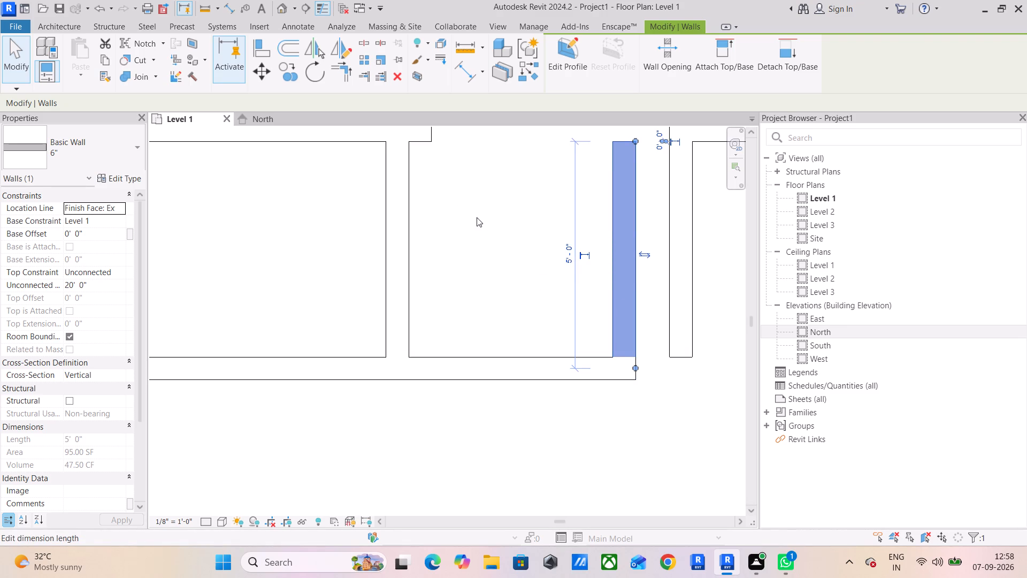
Delete the old vertical 6" wall just beyond the second small room's new side wall.
middle_drag(483, 220, 439, 358)
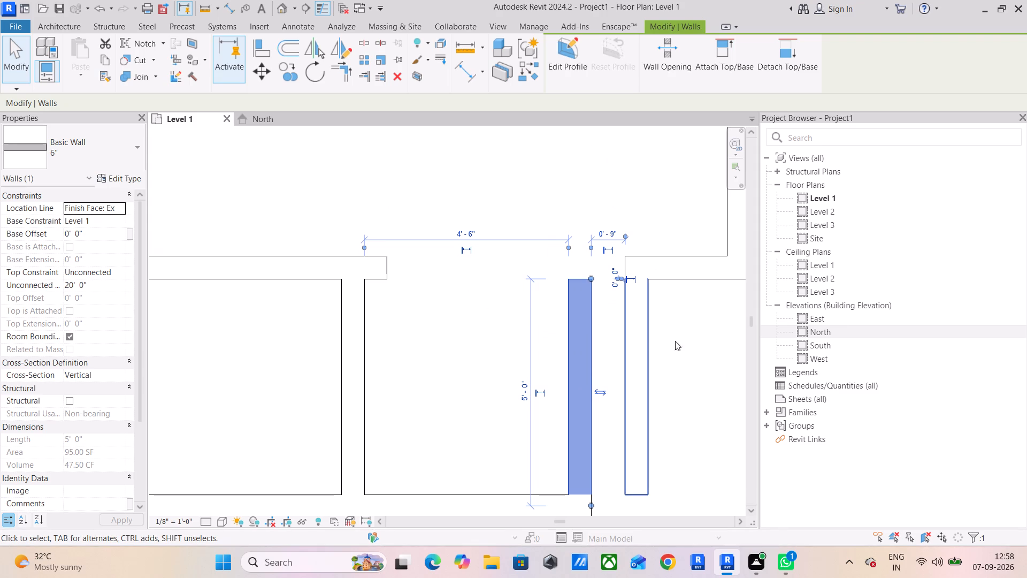
click(645, 337)
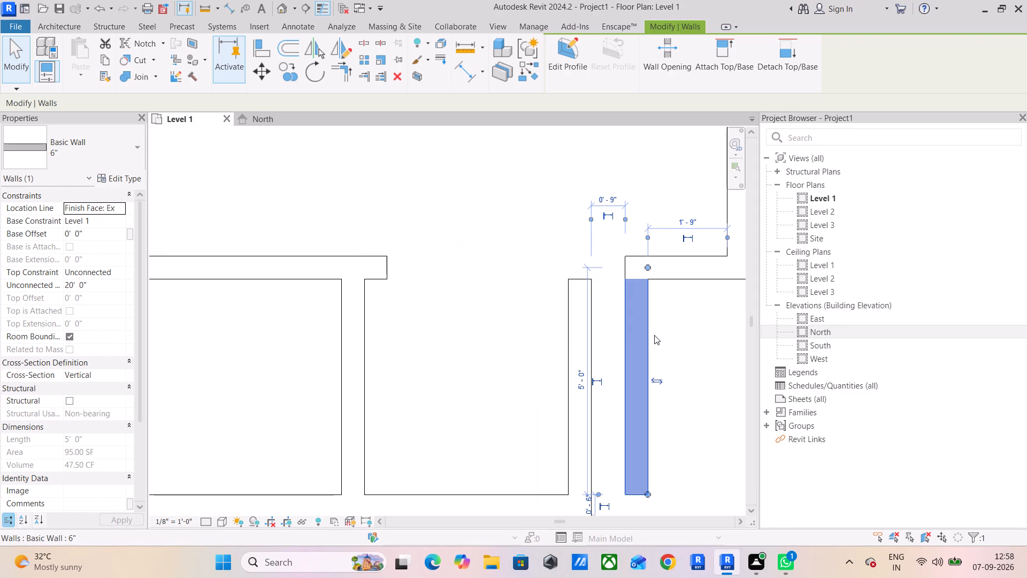
key(Delete)
Extend the short horizontal 6" wall beyond the second small room to meet the top of its new side wall.
click(642, 275)
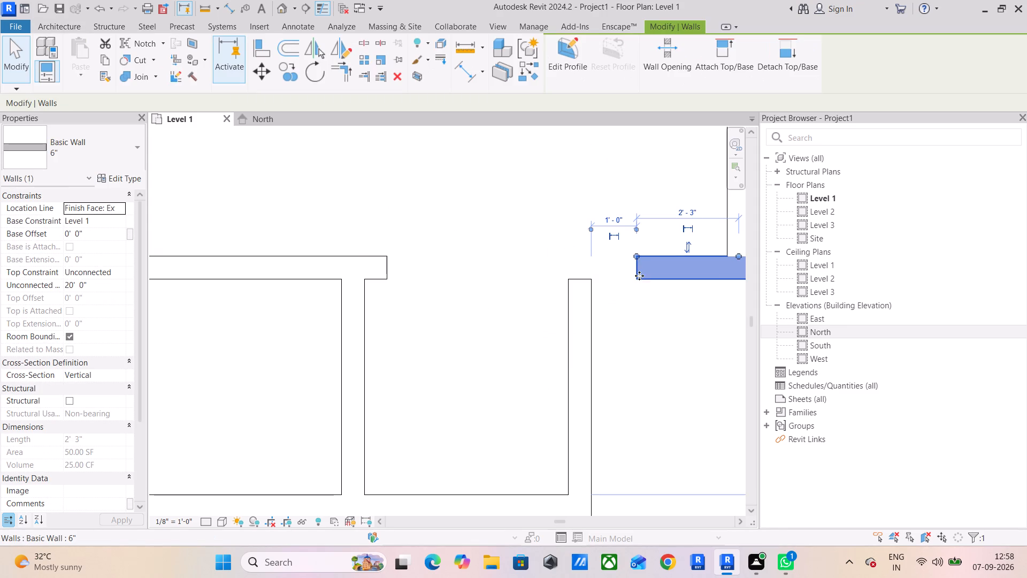
drag(637, 261, 584, 264)
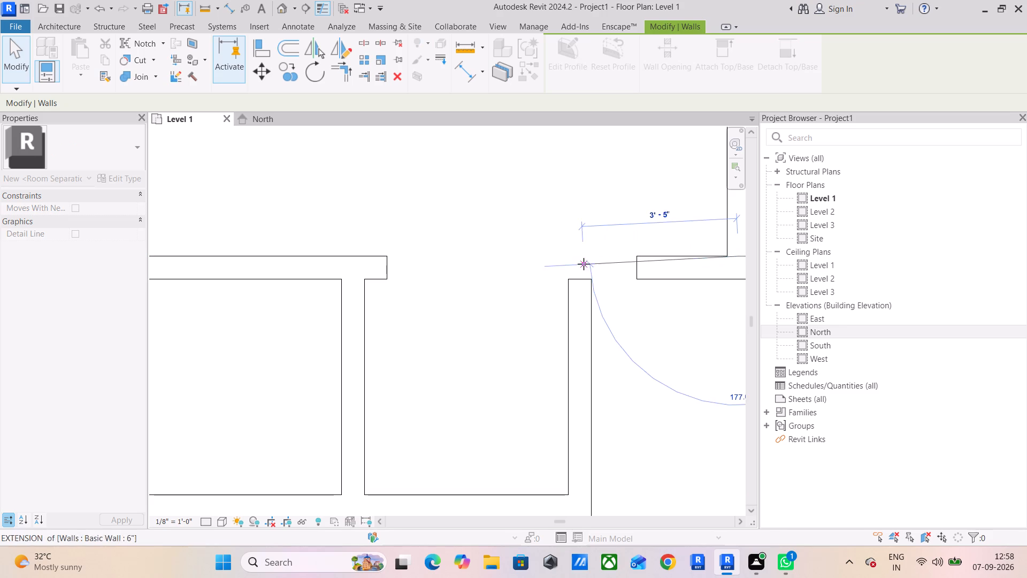
drag(584, 264, 569, 257)
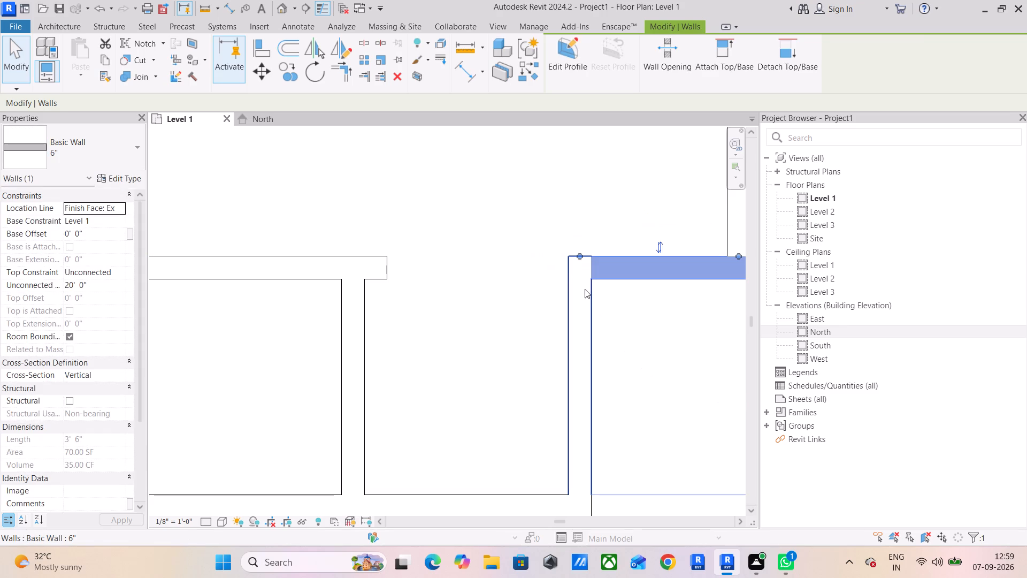
key(Escape)
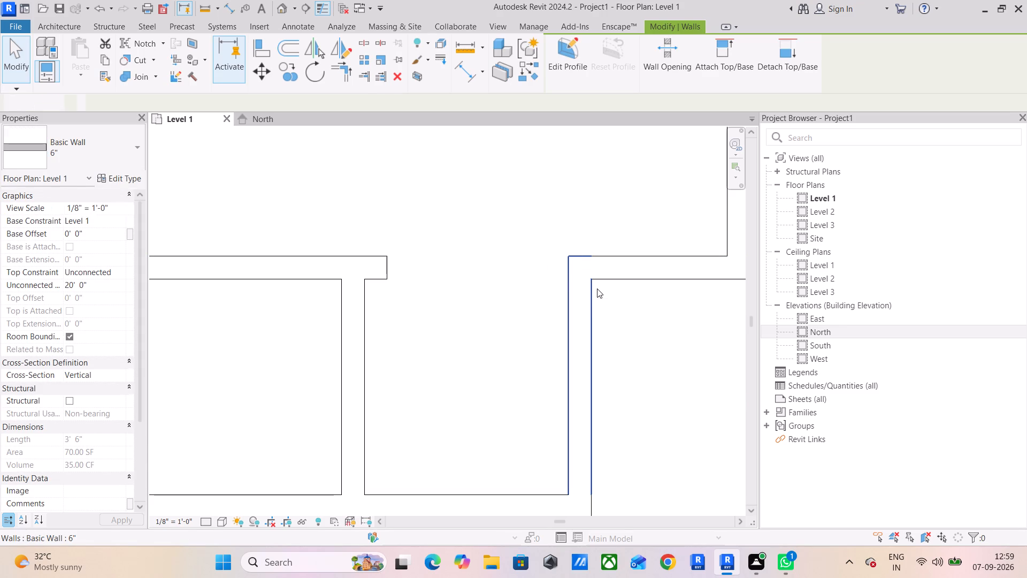
key(Escape)
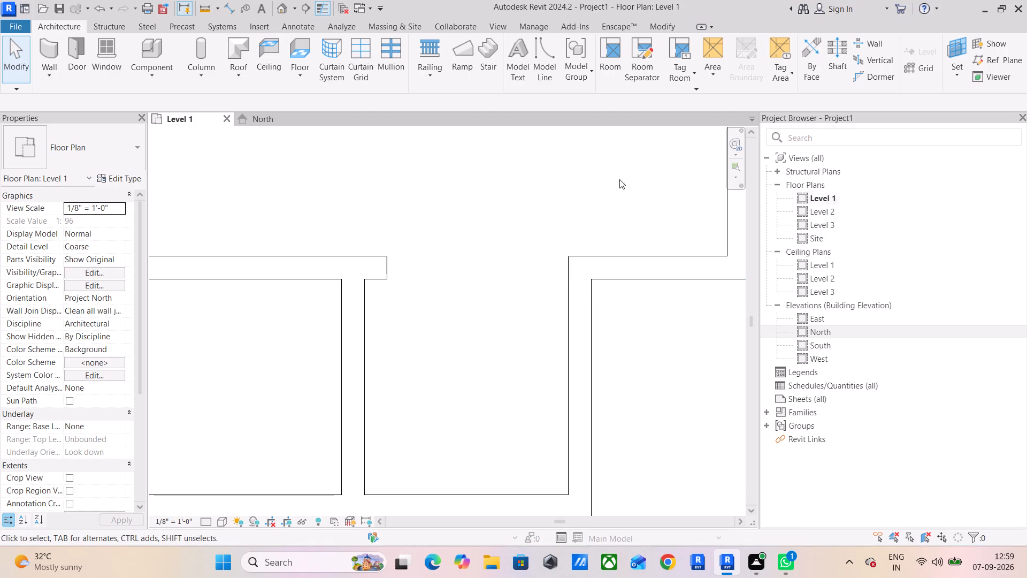
Shorten the left small room's top wall so it ends flush with the partition between the two small rooms.
click(387, 273)
drag(387, 253, 363, 253)
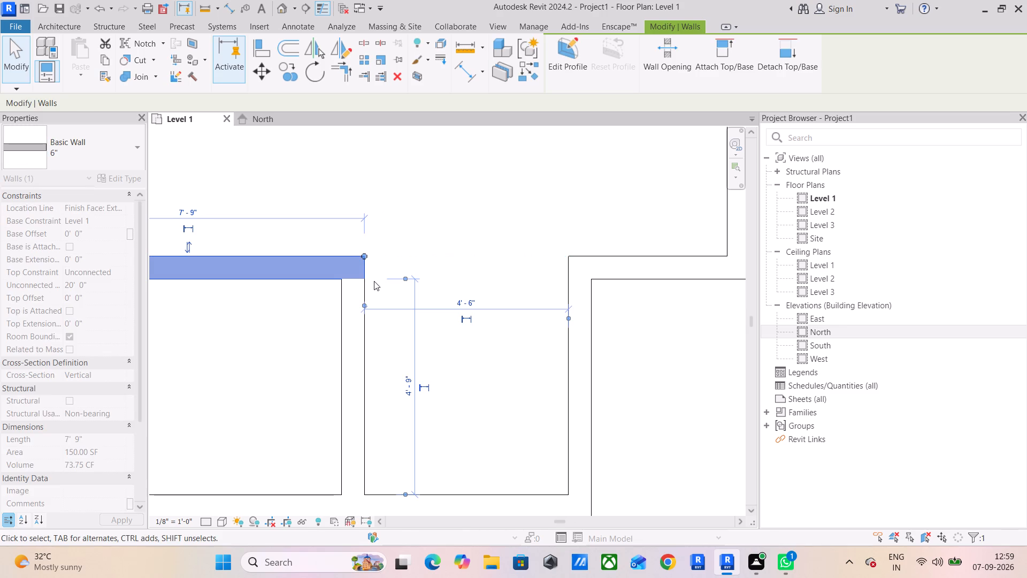
click(387, 244)
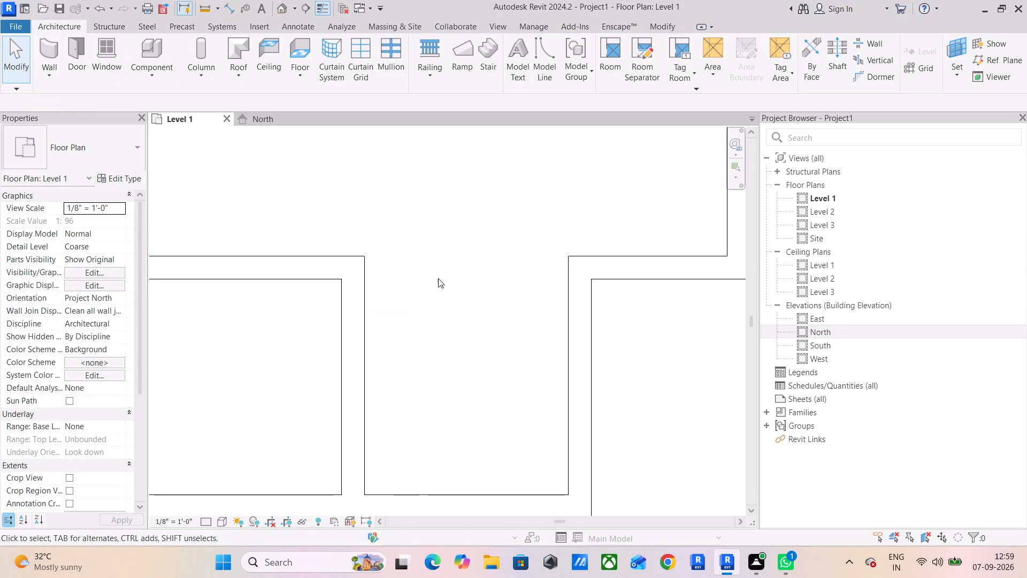
Set the clear width of the second small room, between the partition and its far side wall, to 5'.
click(579, 351)
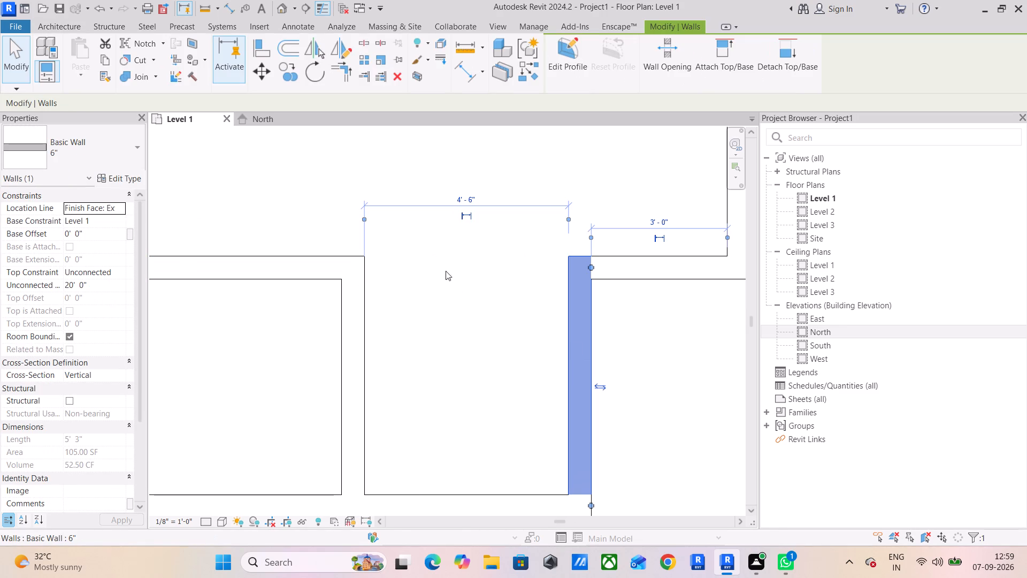
click(466, 200)
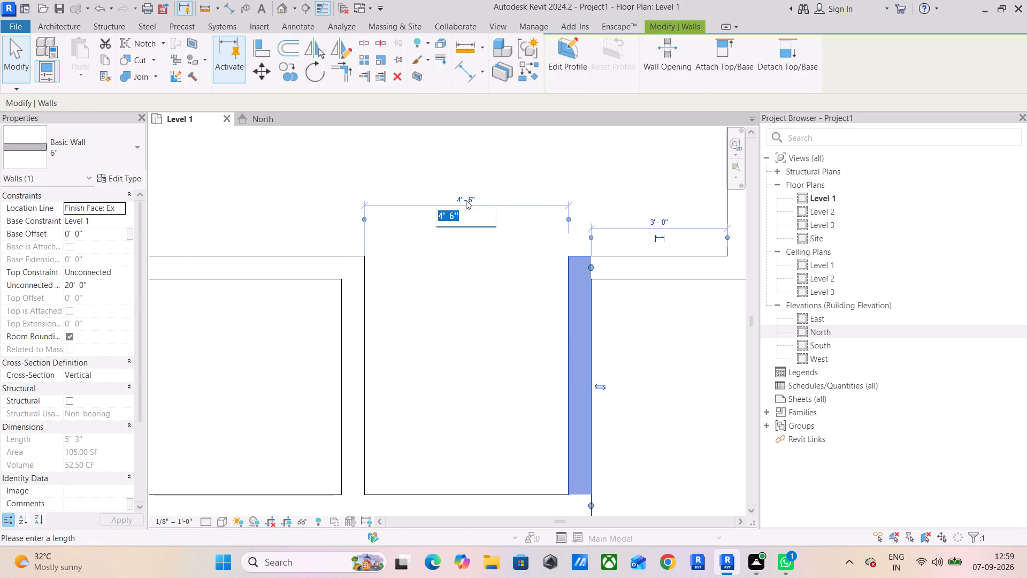
key(5)
key(apostrophe)
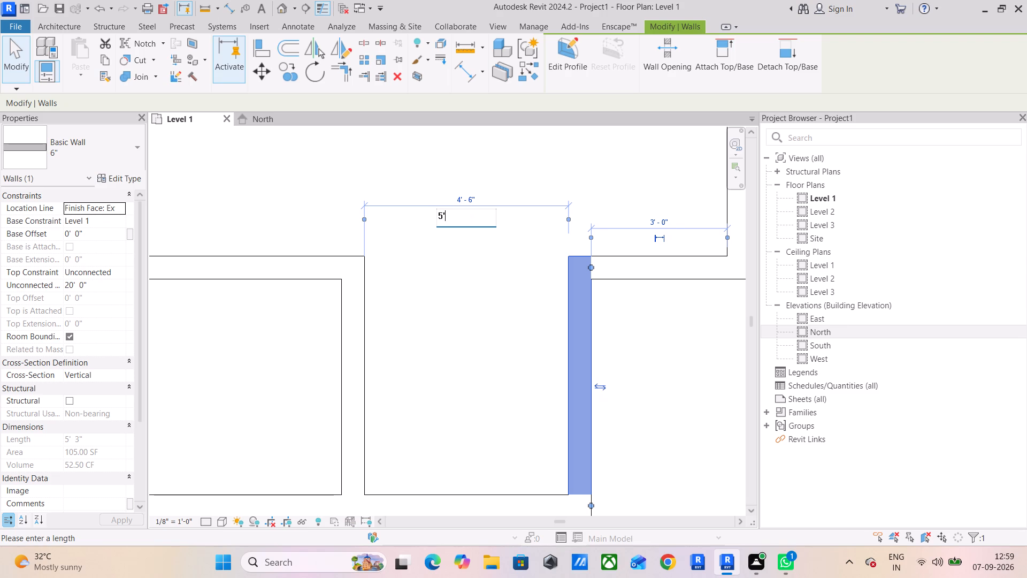
key(Return)
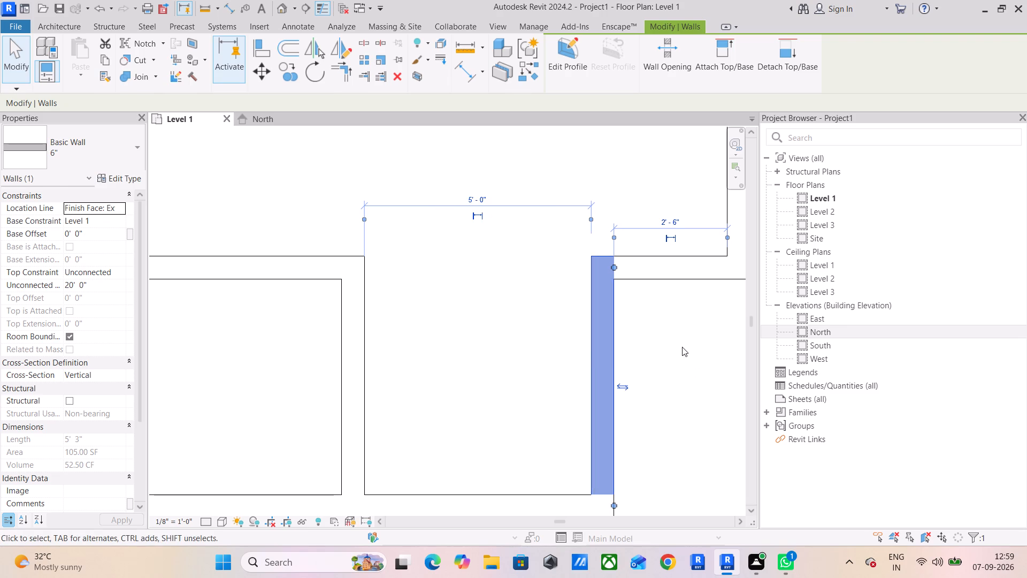
click(681, 346)
Set the length of the left small room's top wall to 7'6".
click(352, 311)
middle_drag(394, 311, 577, 308)
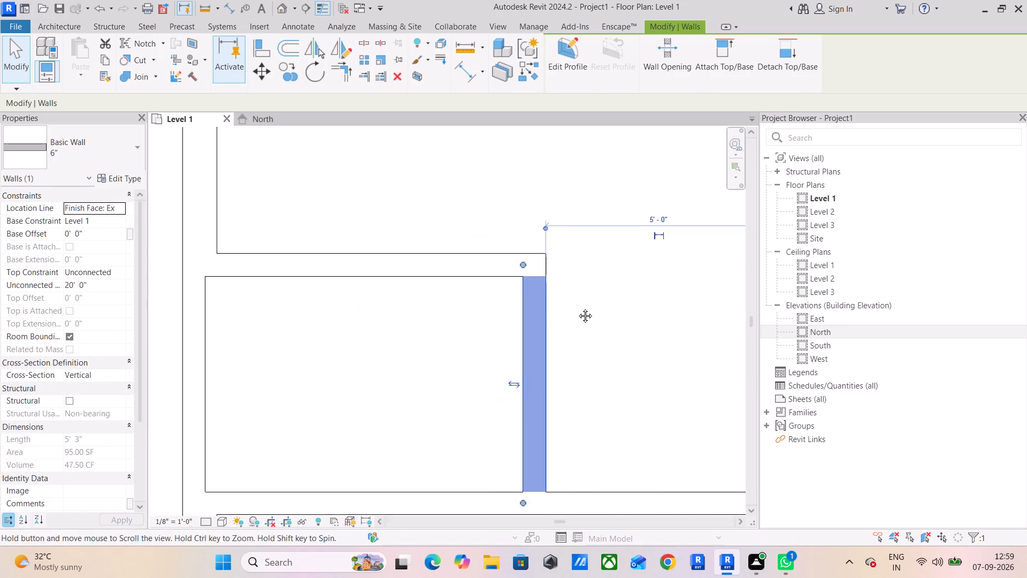
middle_drag(577, 308, 586, 302)
scroll(599, 293, down, 2)
click(306, 341)
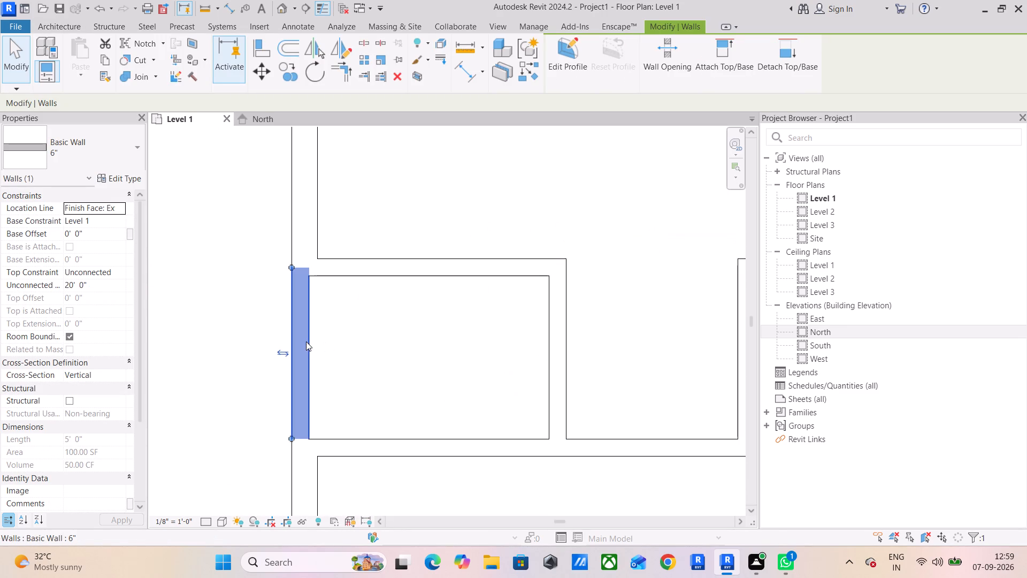
click(358, 268)
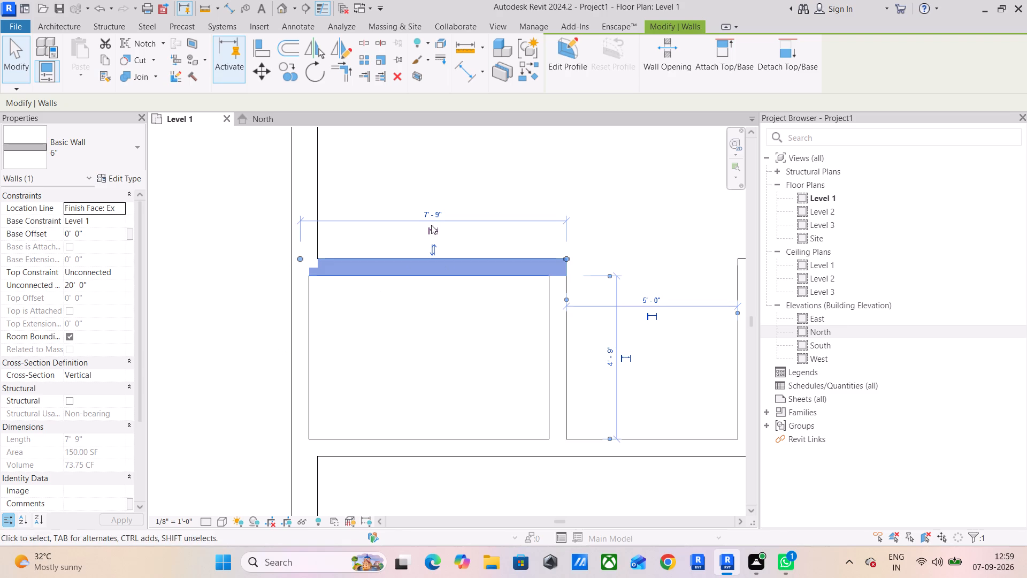
scroll(431, 224, up, 2)
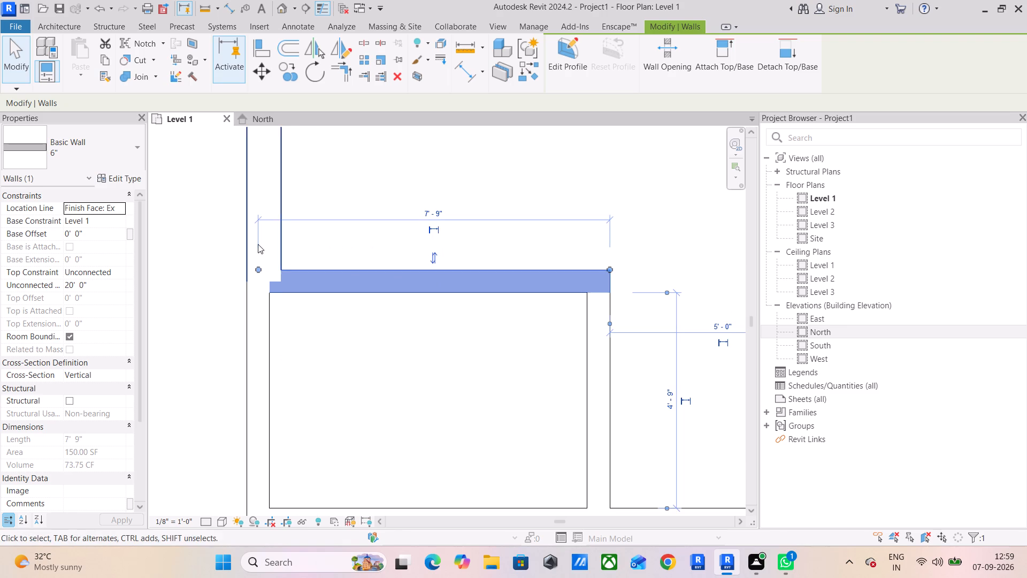
drag(259, 267, 267, 268)
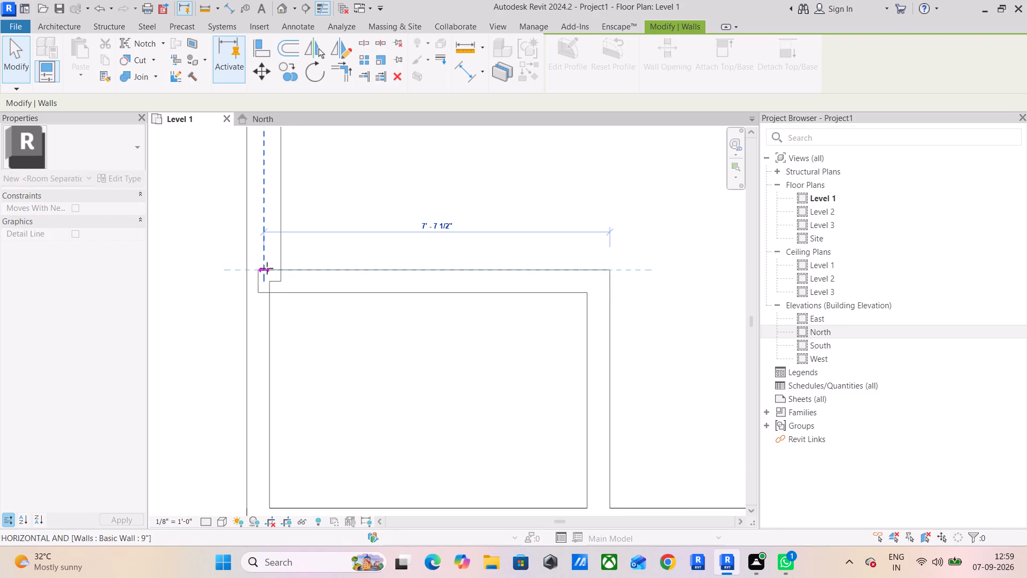
drag(267, 268, 270, 269)
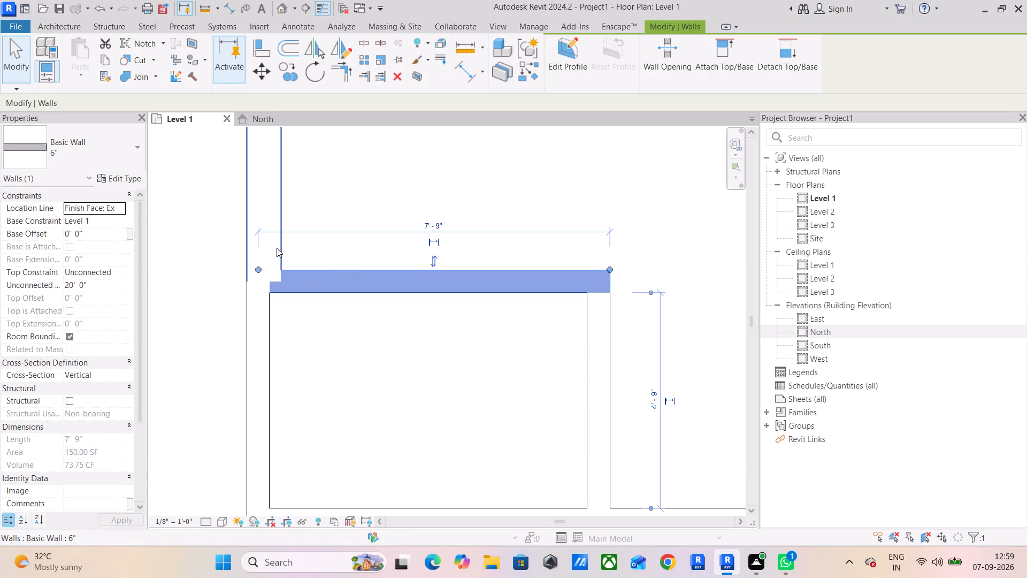
click(424, 226)
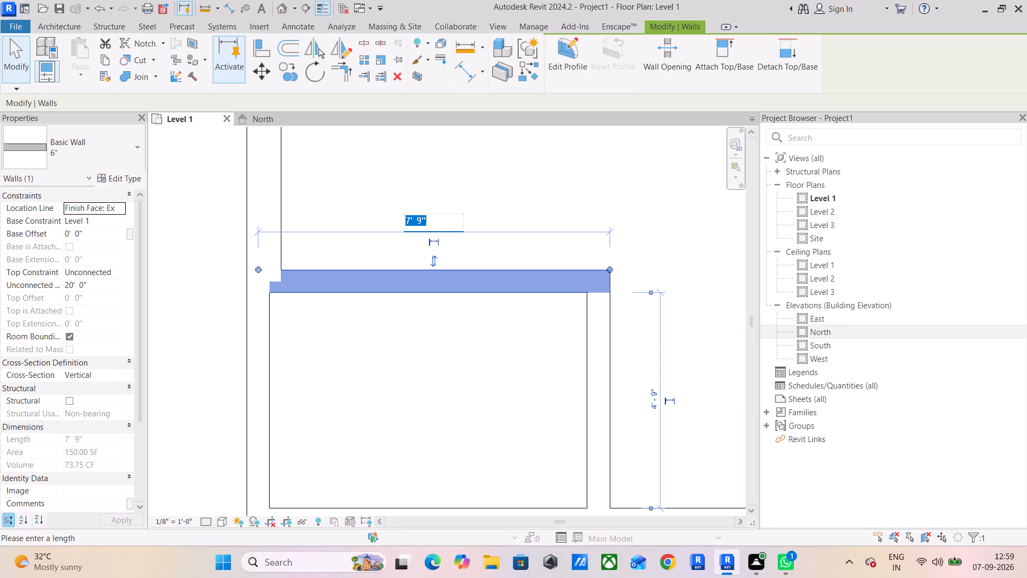
key(7)
text('6")
key(Return)
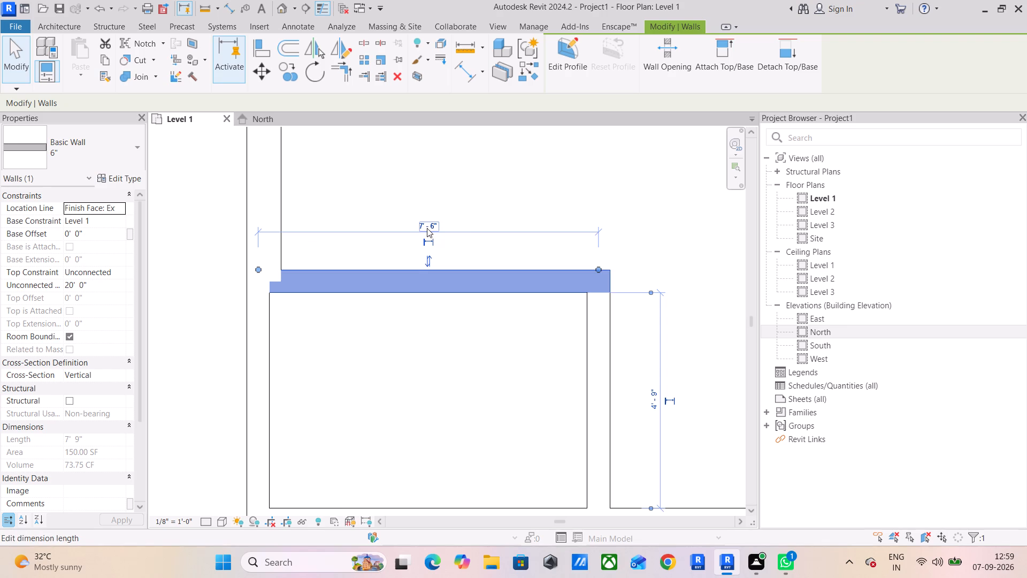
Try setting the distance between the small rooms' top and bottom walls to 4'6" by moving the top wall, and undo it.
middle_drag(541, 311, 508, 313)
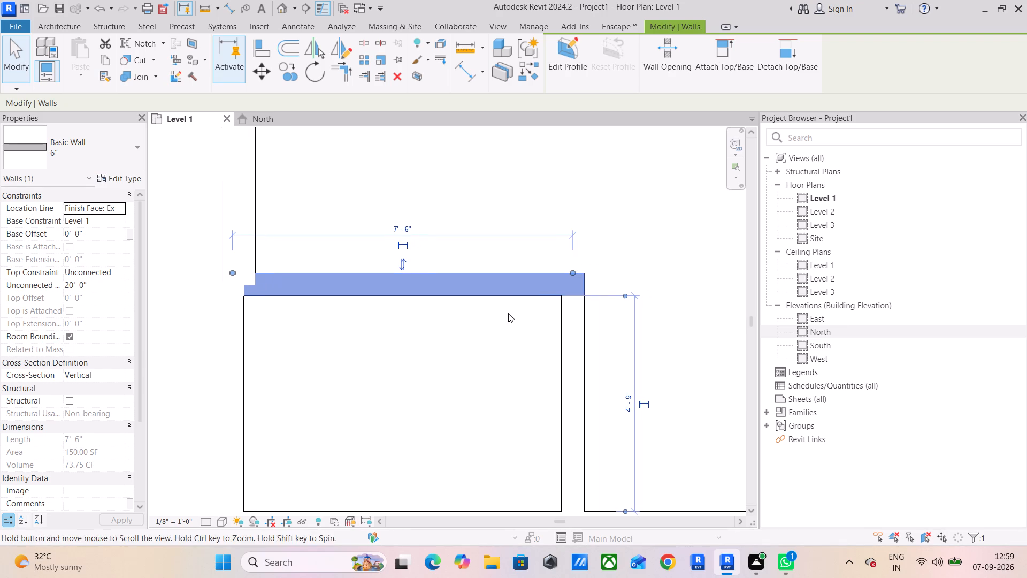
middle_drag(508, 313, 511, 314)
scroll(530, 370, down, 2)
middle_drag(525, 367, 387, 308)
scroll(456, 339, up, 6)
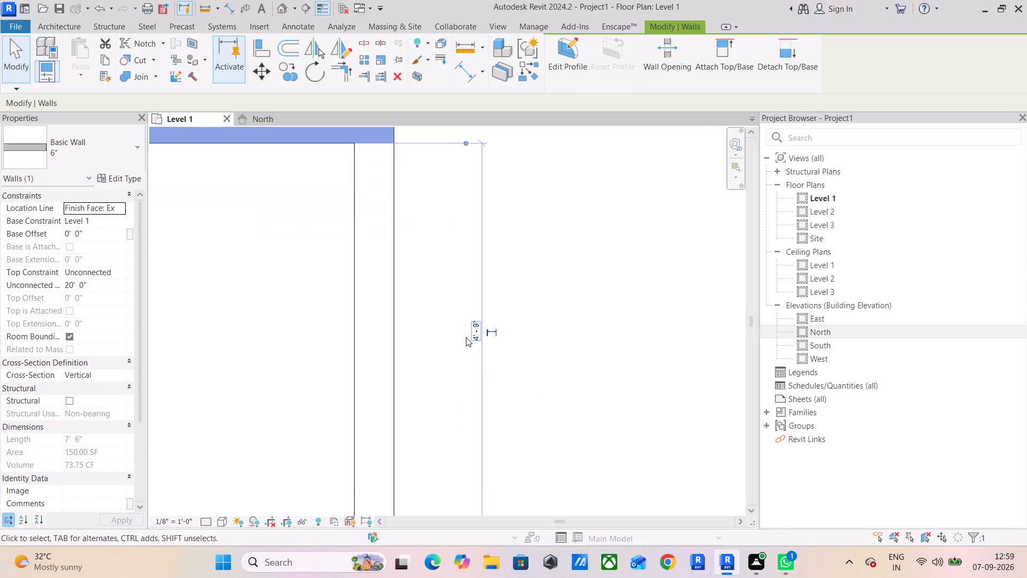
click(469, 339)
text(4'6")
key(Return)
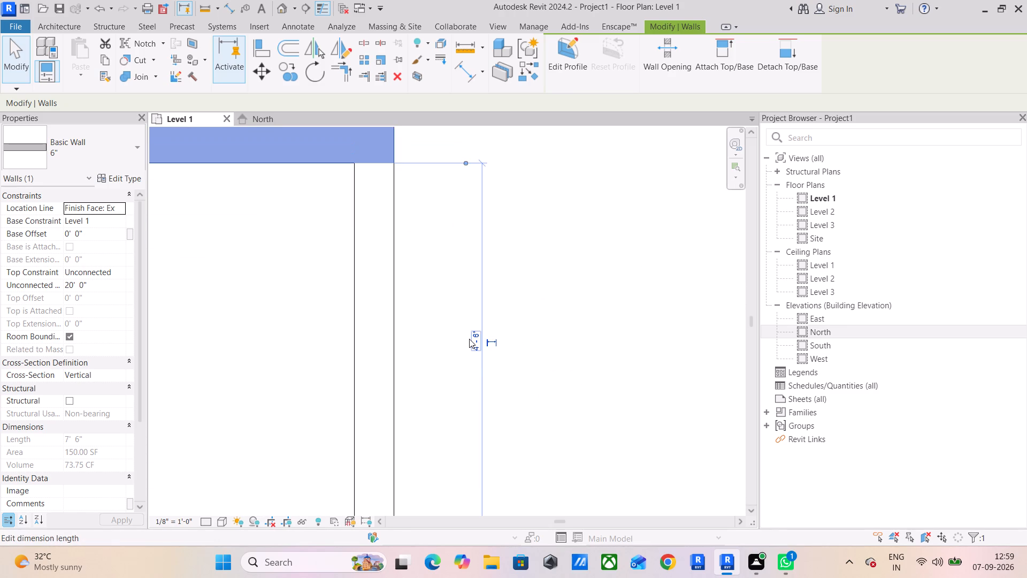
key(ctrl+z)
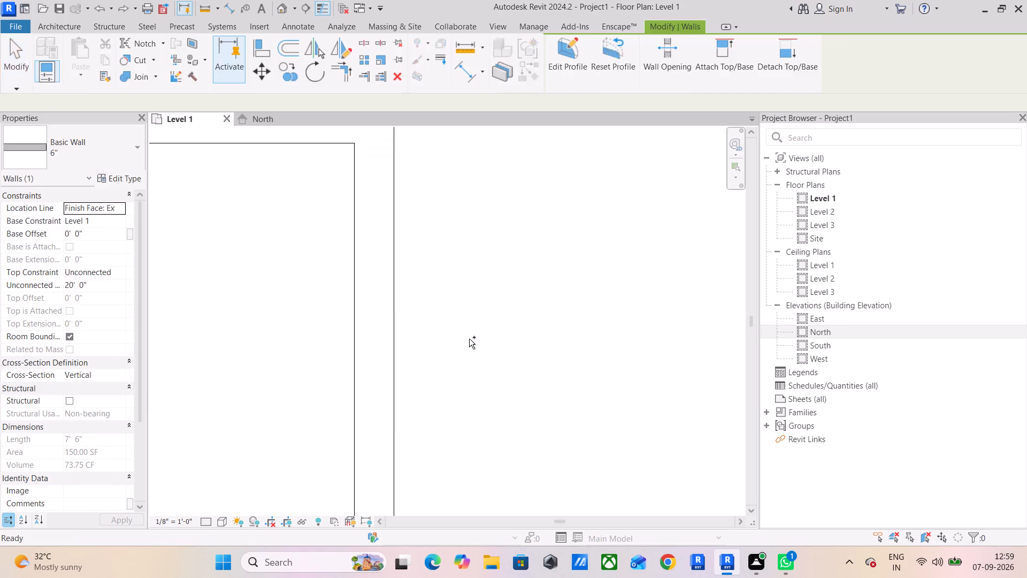
Move the small rooms' bottom wall by setting its clear distance to the top wall to 5'.
scroll(469, 330, down, 5)
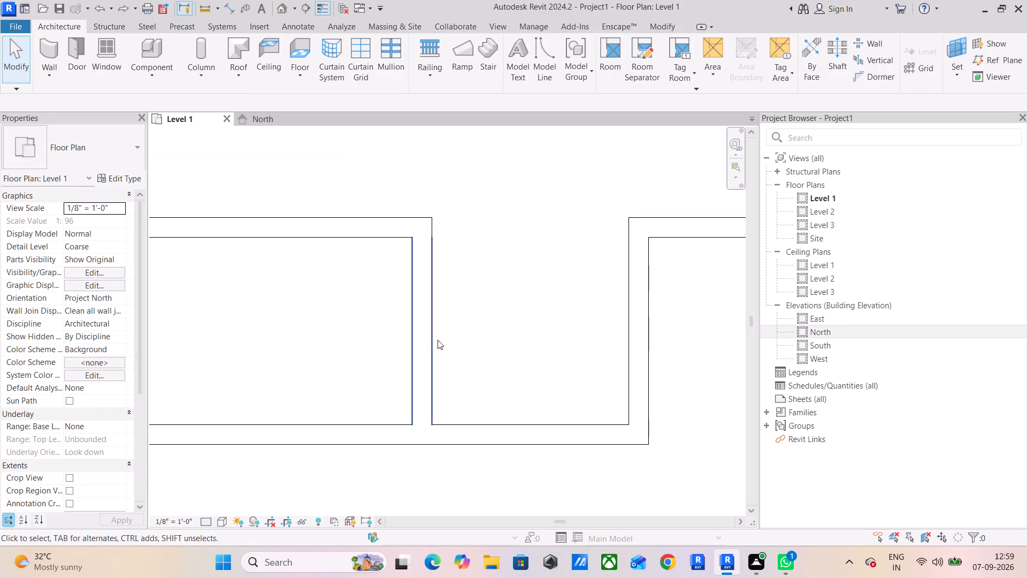
click(431, 344)
click(378, 429)
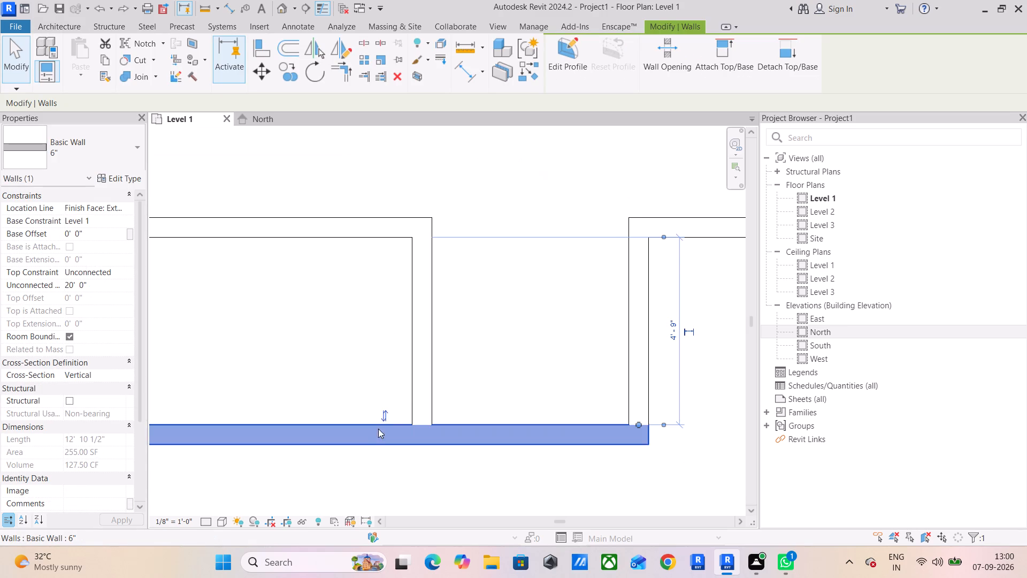
click(674, 335)
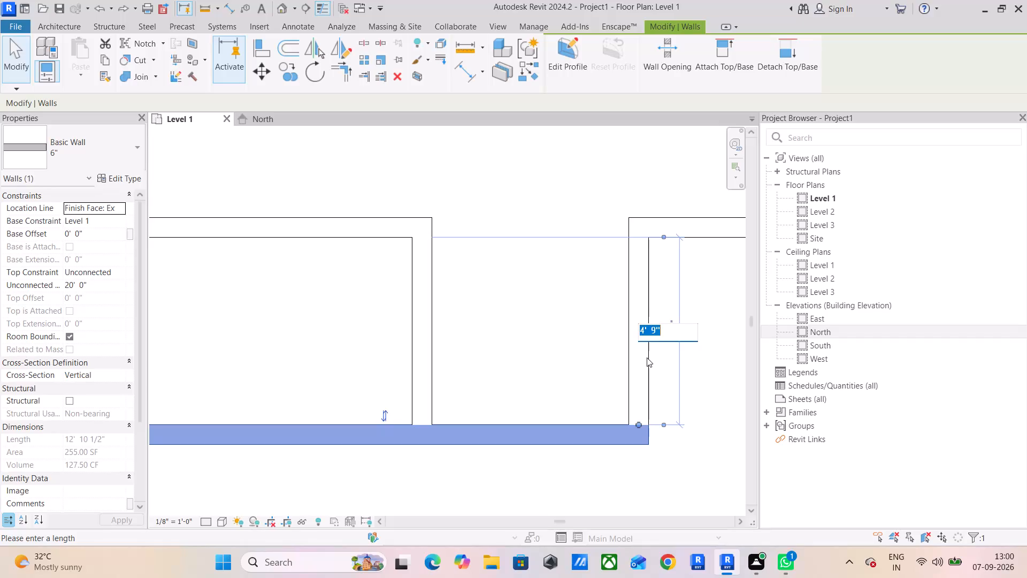
text(5')
key(Return)
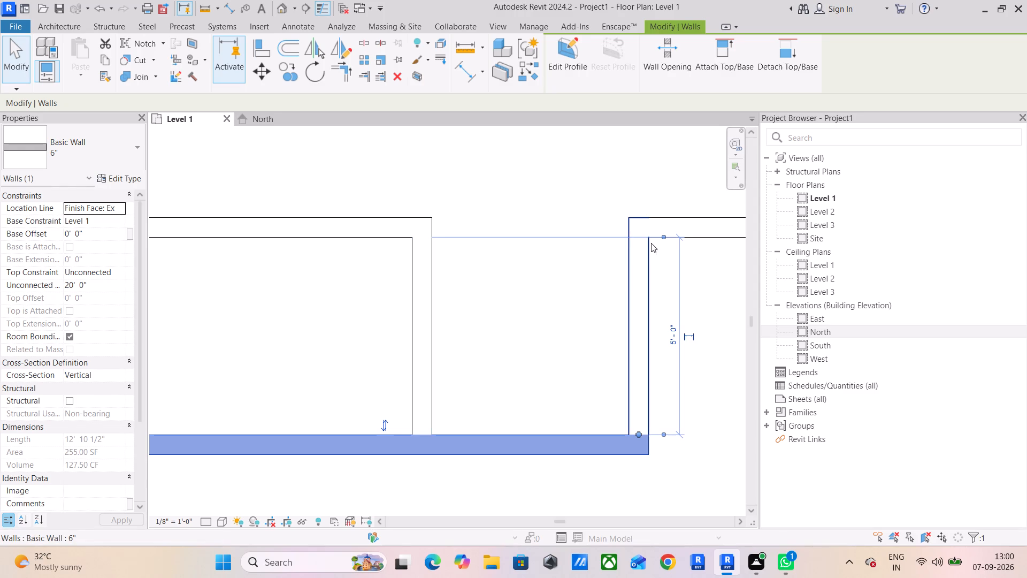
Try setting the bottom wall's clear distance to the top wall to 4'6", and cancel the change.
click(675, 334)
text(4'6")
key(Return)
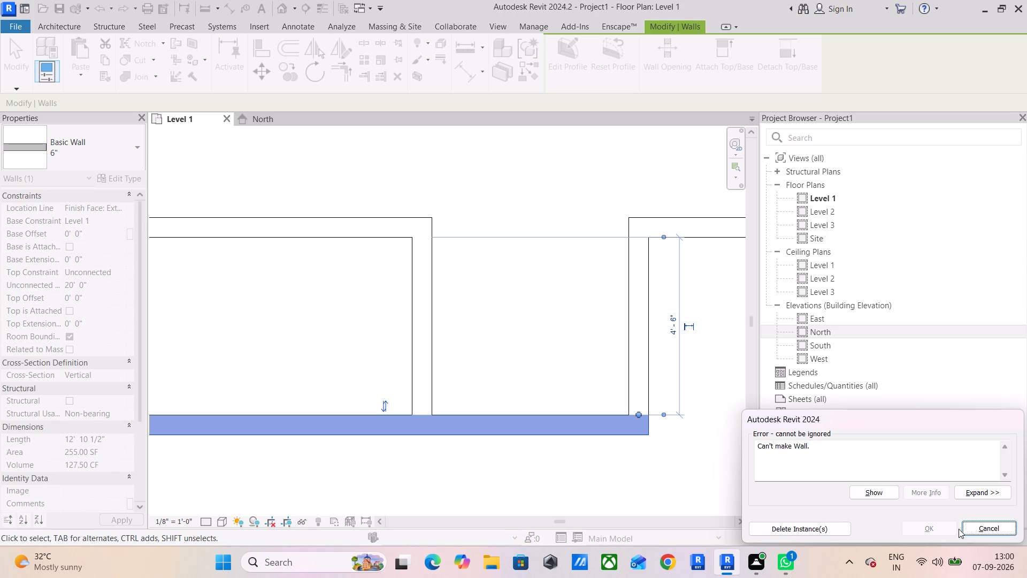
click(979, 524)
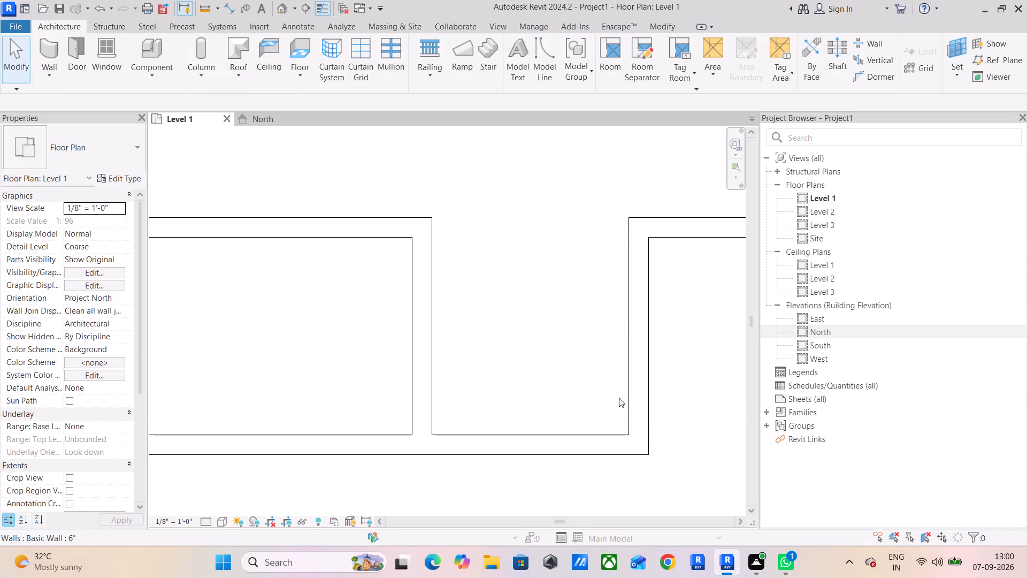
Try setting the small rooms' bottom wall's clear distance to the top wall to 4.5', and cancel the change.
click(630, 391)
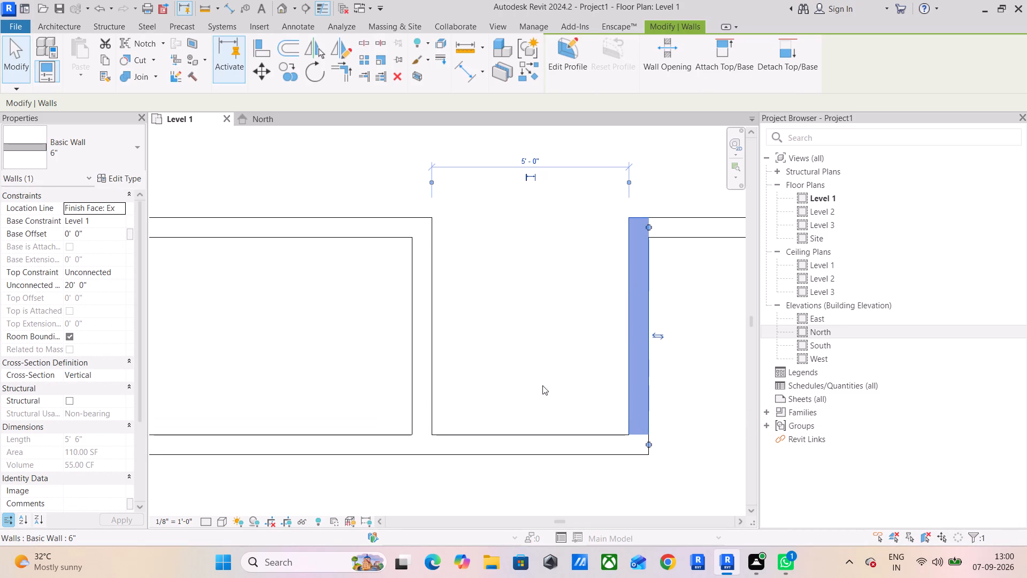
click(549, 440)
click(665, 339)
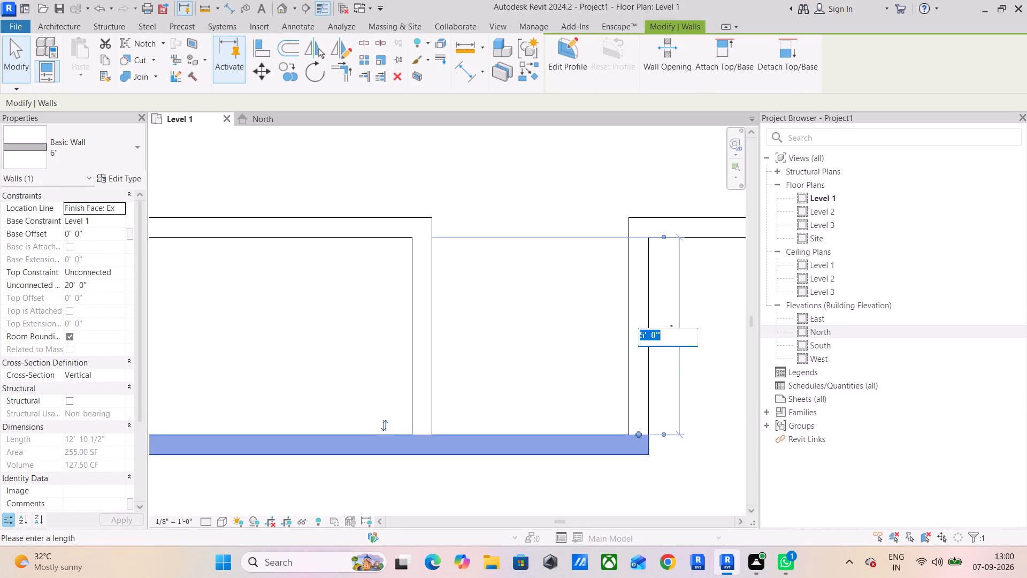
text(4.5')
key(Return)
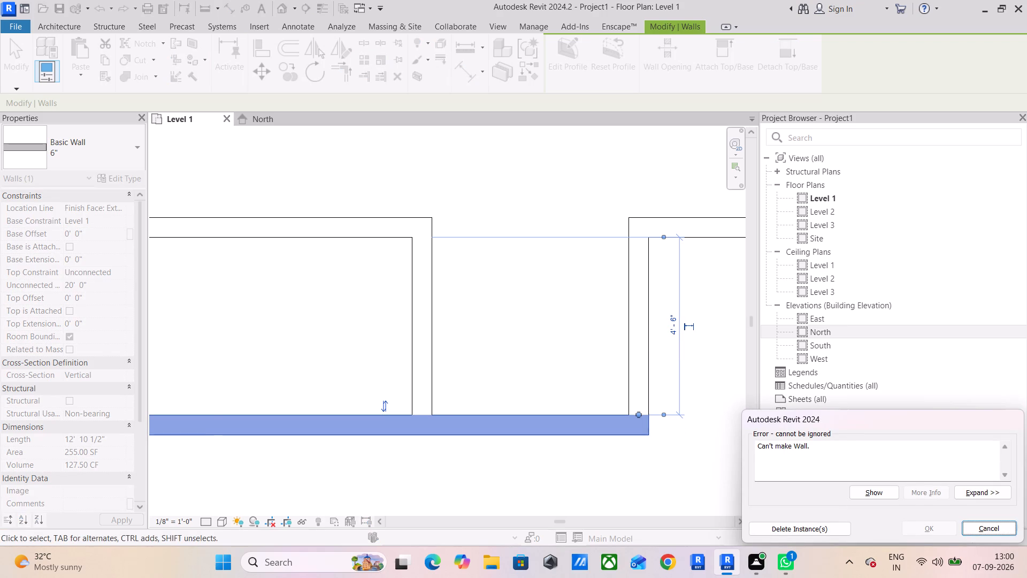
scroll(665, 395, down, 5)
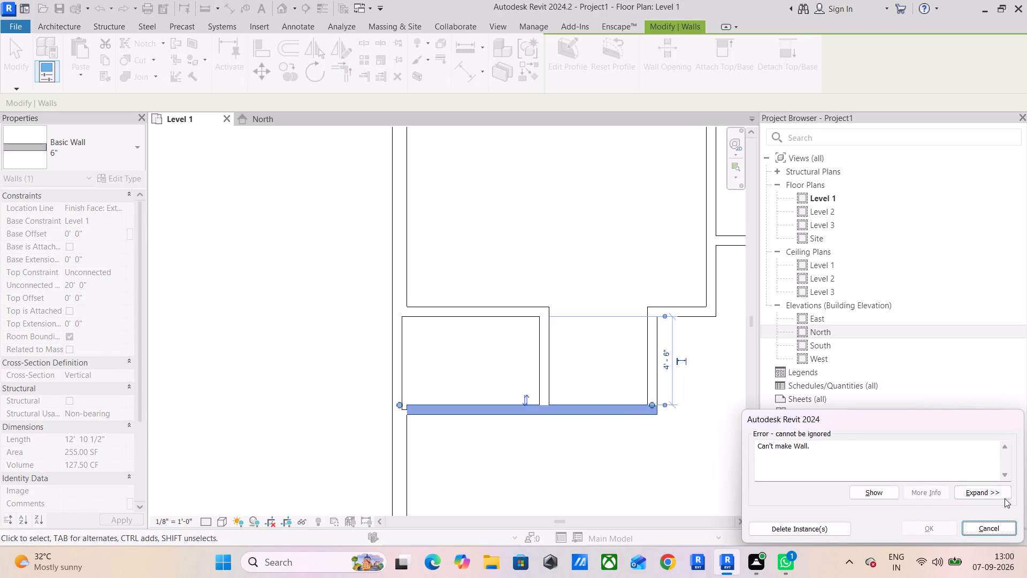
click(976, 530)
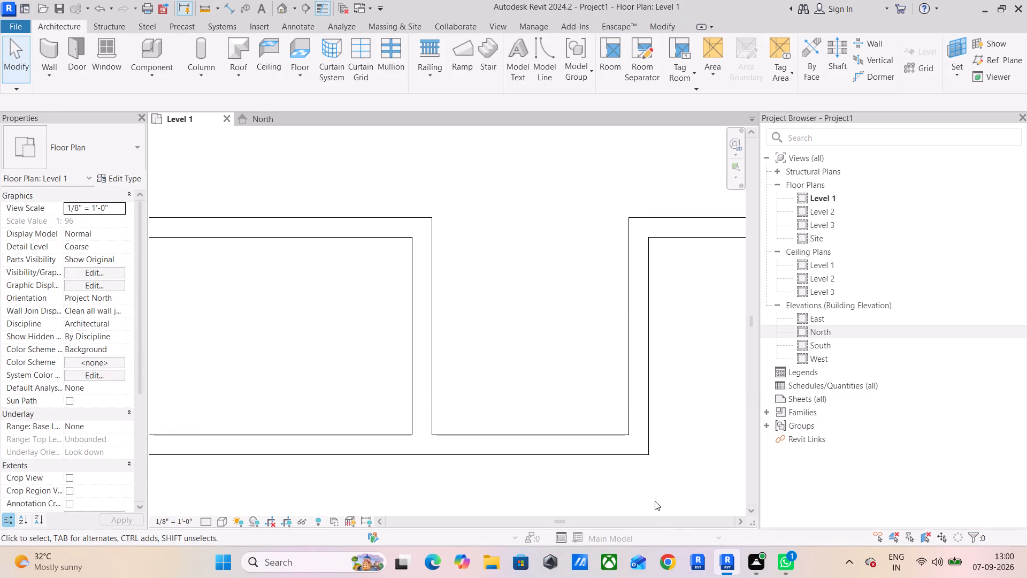
Delete the 6" bottom wall shared by the two small rooms.
scroll(698, 438, down, 5)
scroll(413, 434, up, 6)
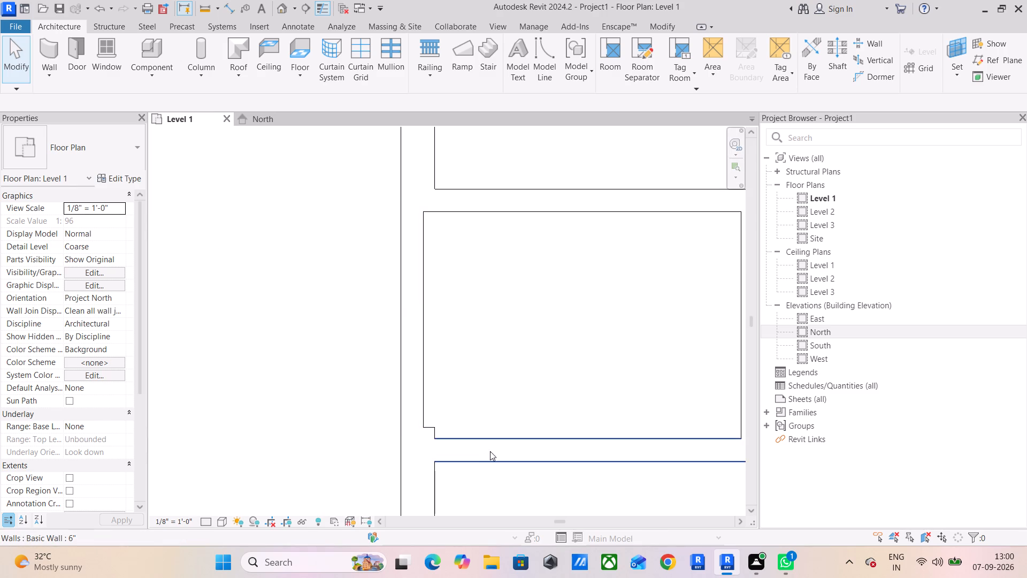
click(490, 451)
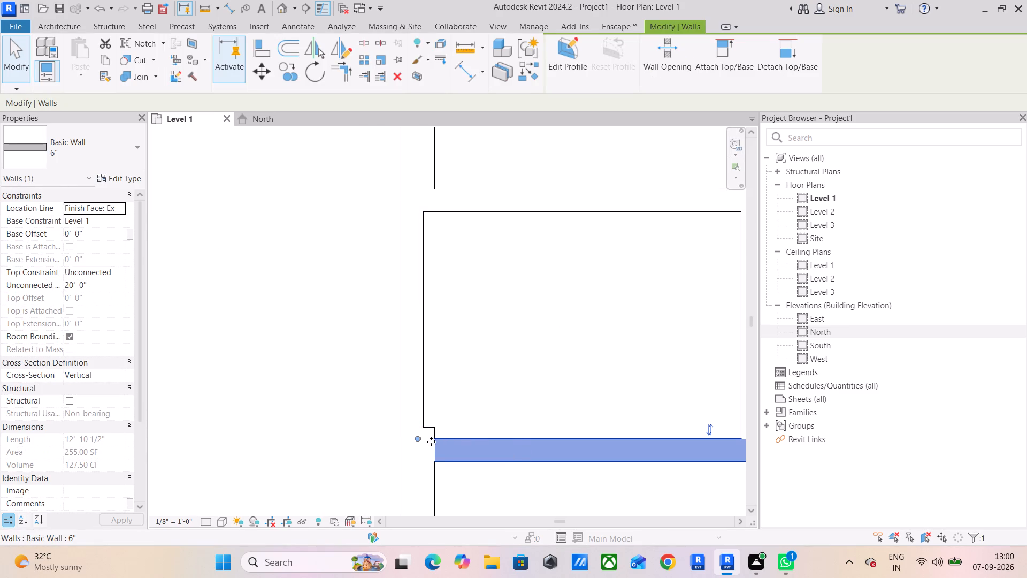
key(Delete)
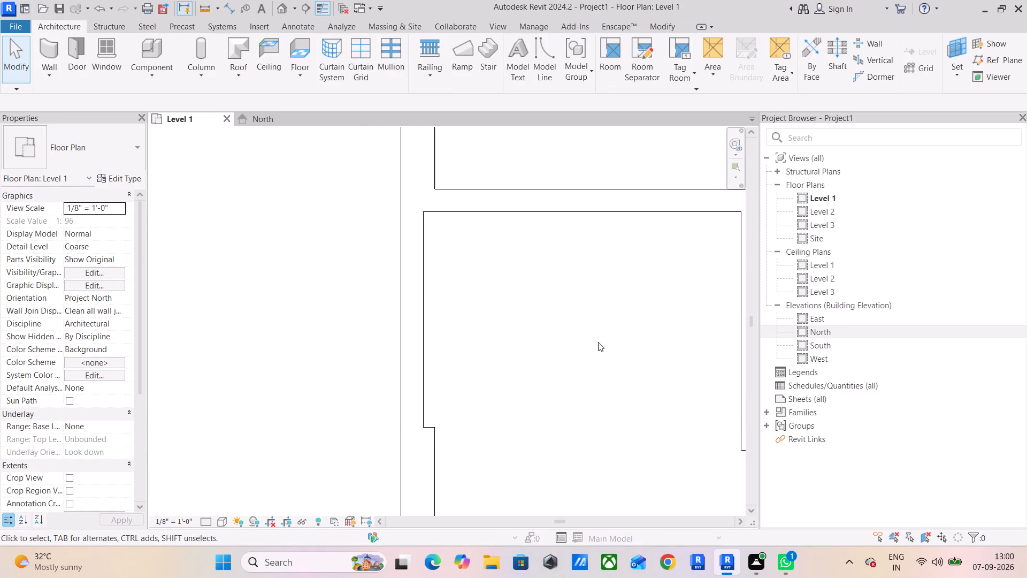
Draw a 6" bottom wall about 12'9" long from the lower end of the left 6" wall to the right small room's right wall.
click(49, 55)
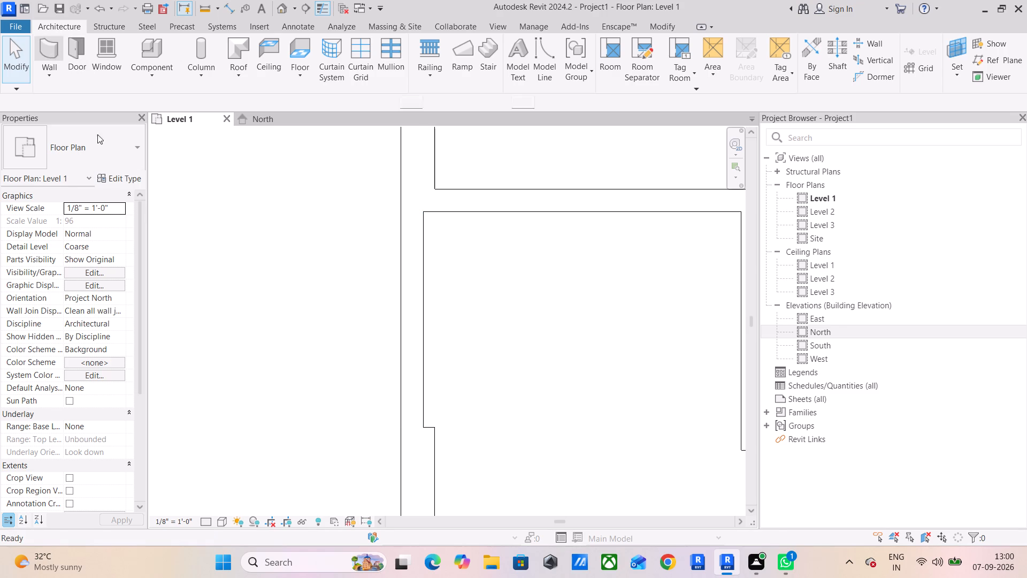
click(428, 426)
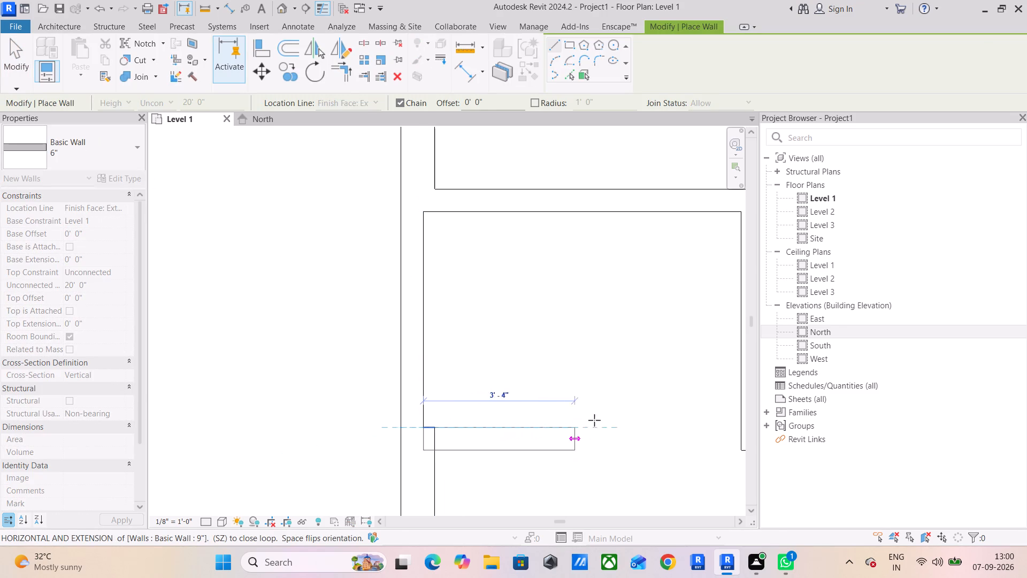
scroll(607, 429, down, 3)
middle_drag(607, 430, 333, 437)
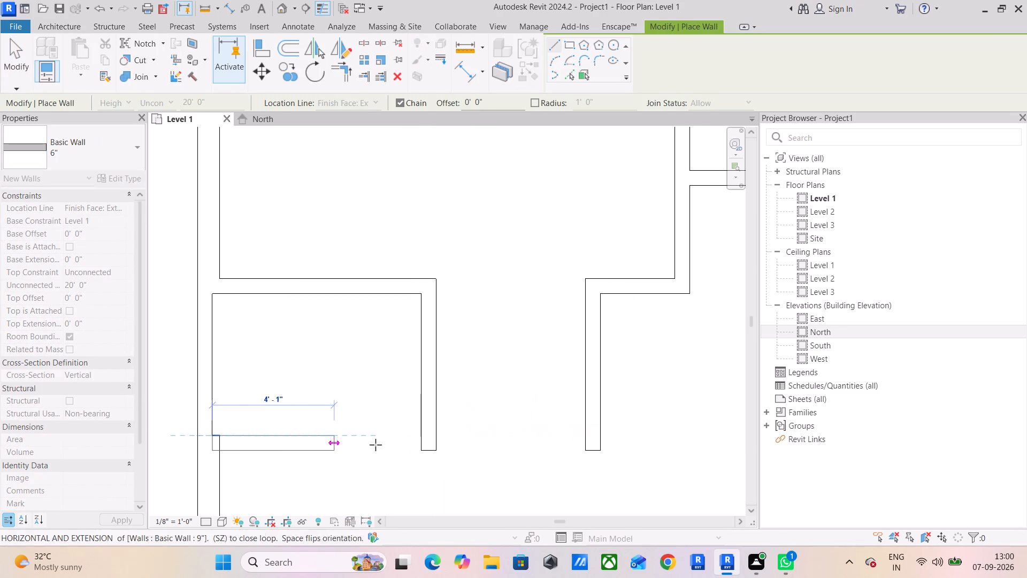
click(584, 439)
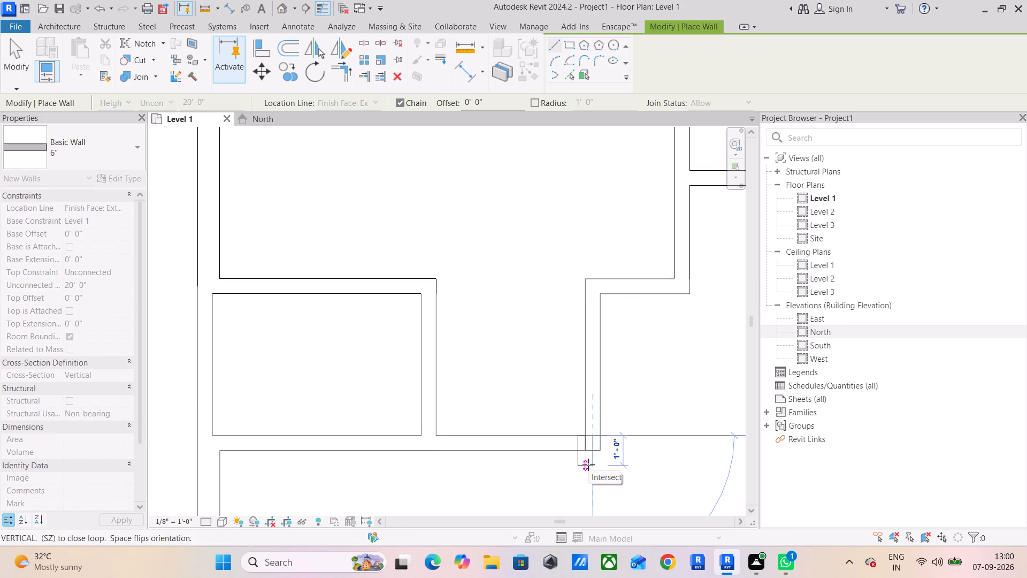
key(Escape)
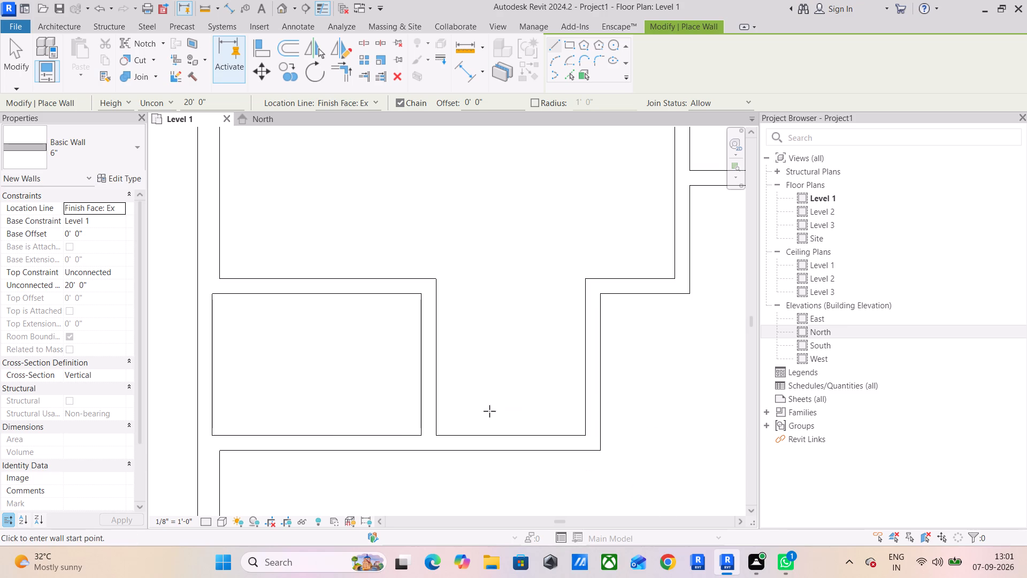
key(Escape)
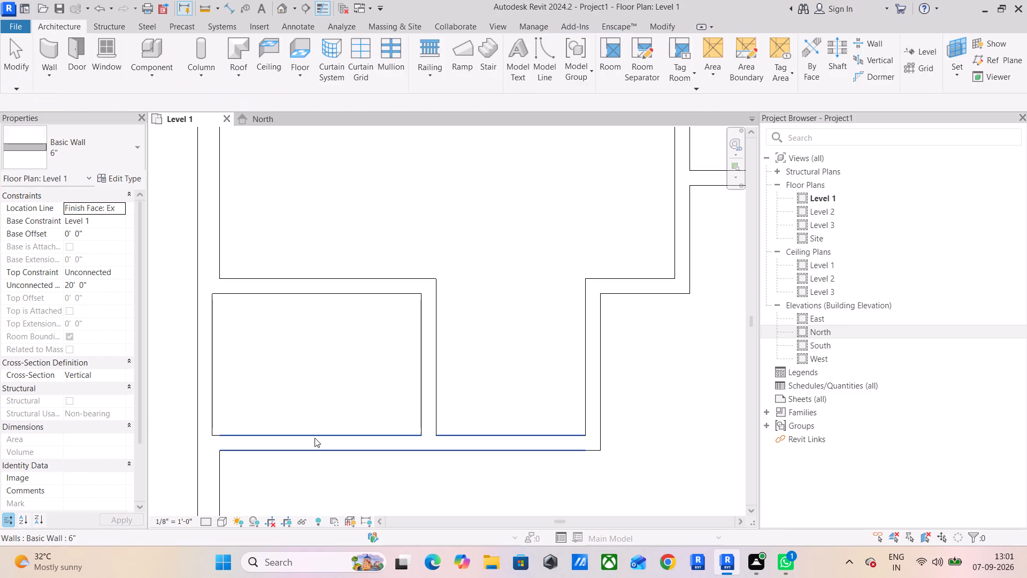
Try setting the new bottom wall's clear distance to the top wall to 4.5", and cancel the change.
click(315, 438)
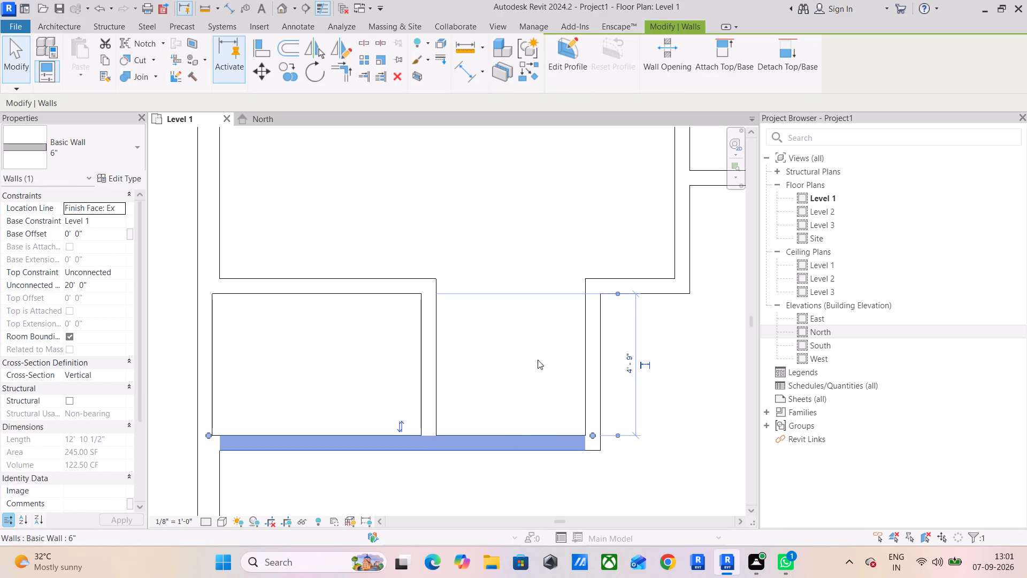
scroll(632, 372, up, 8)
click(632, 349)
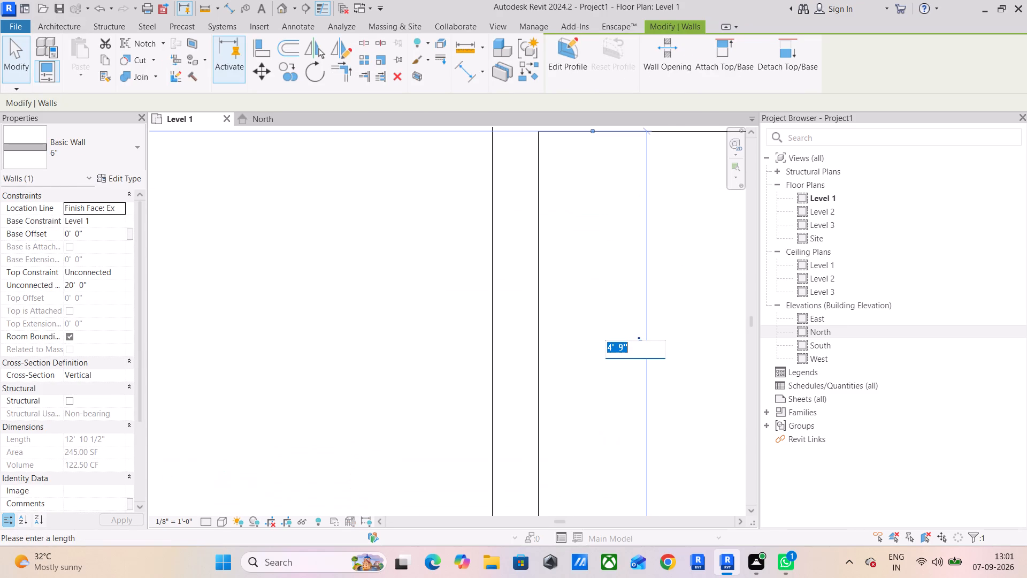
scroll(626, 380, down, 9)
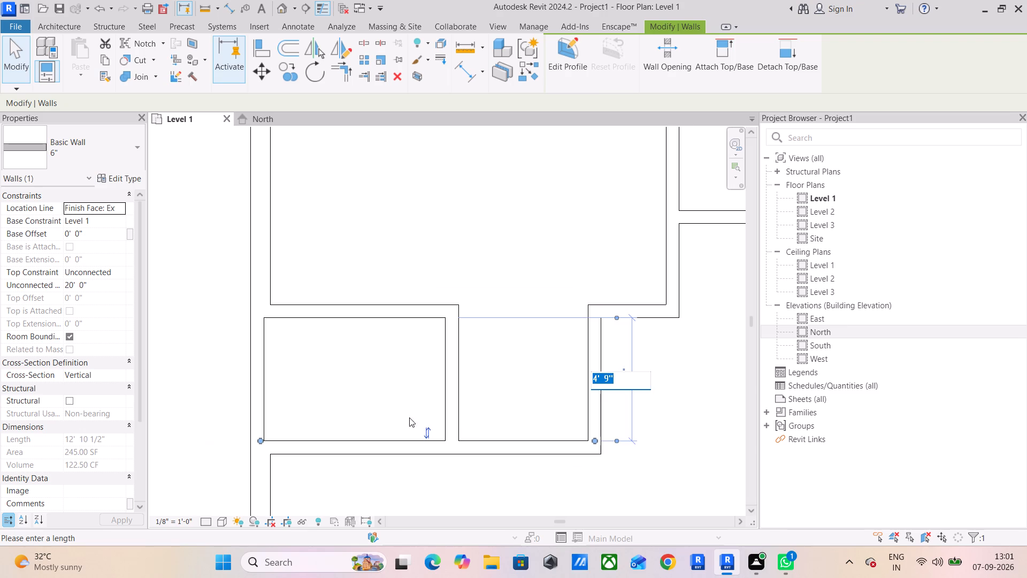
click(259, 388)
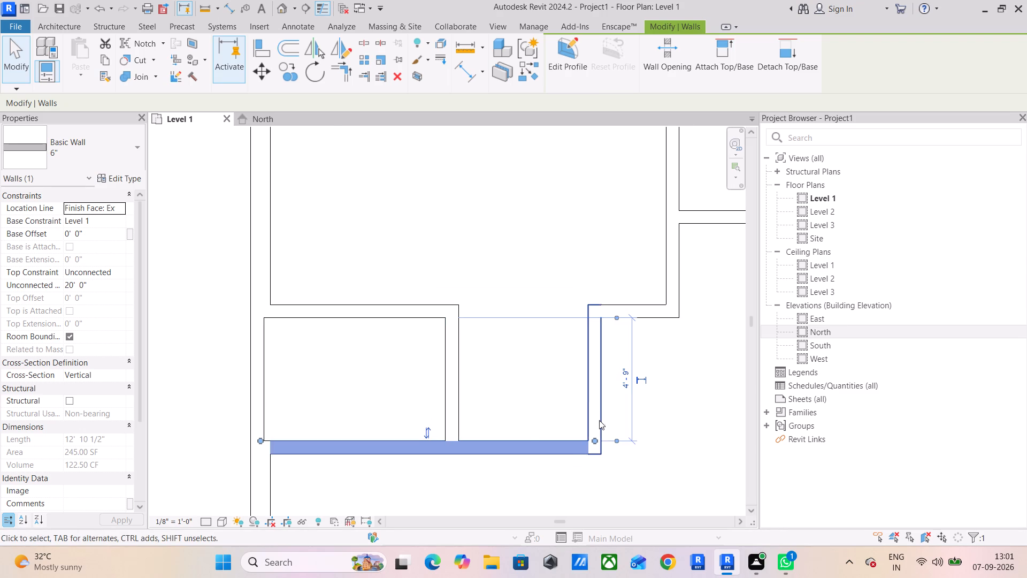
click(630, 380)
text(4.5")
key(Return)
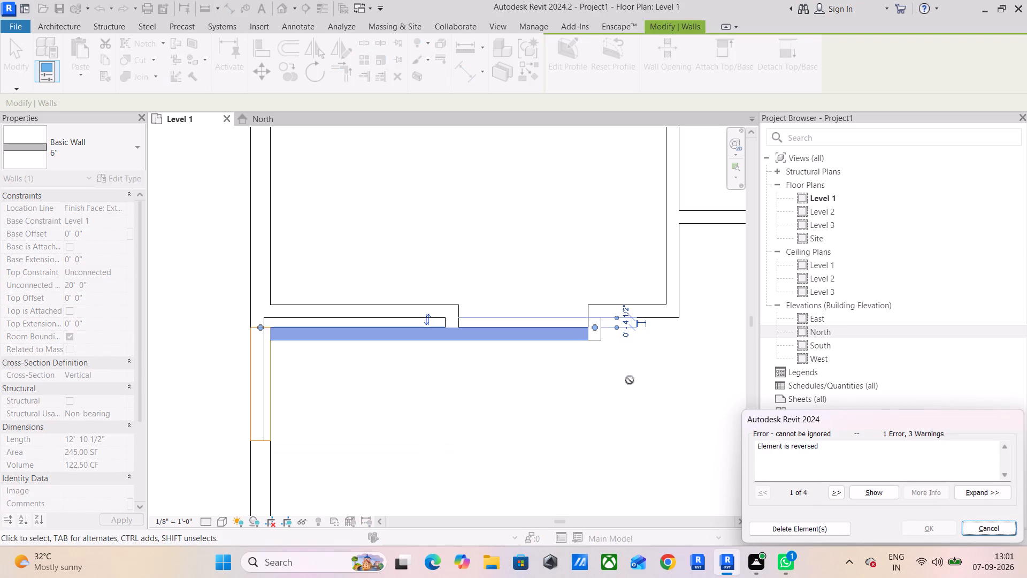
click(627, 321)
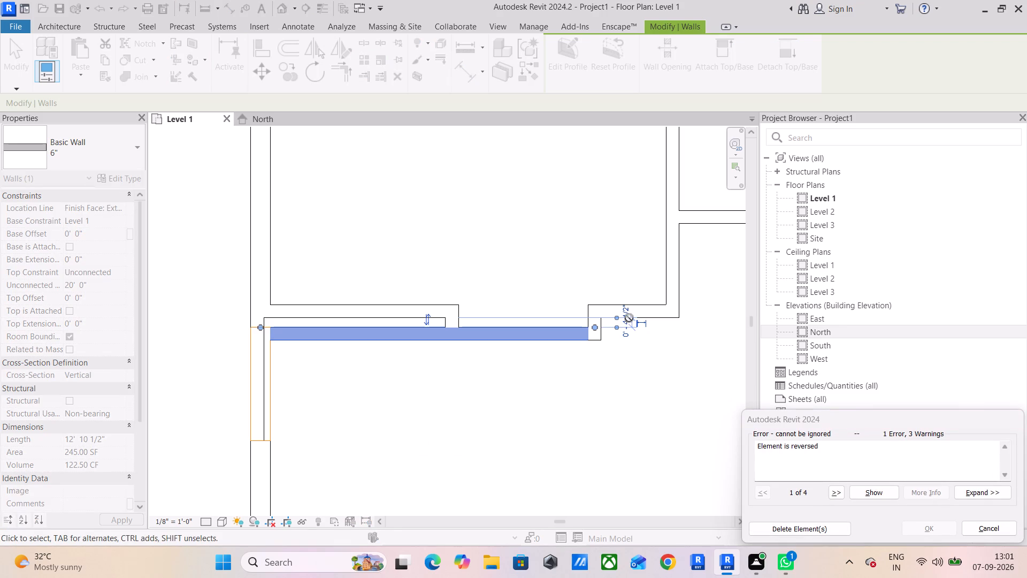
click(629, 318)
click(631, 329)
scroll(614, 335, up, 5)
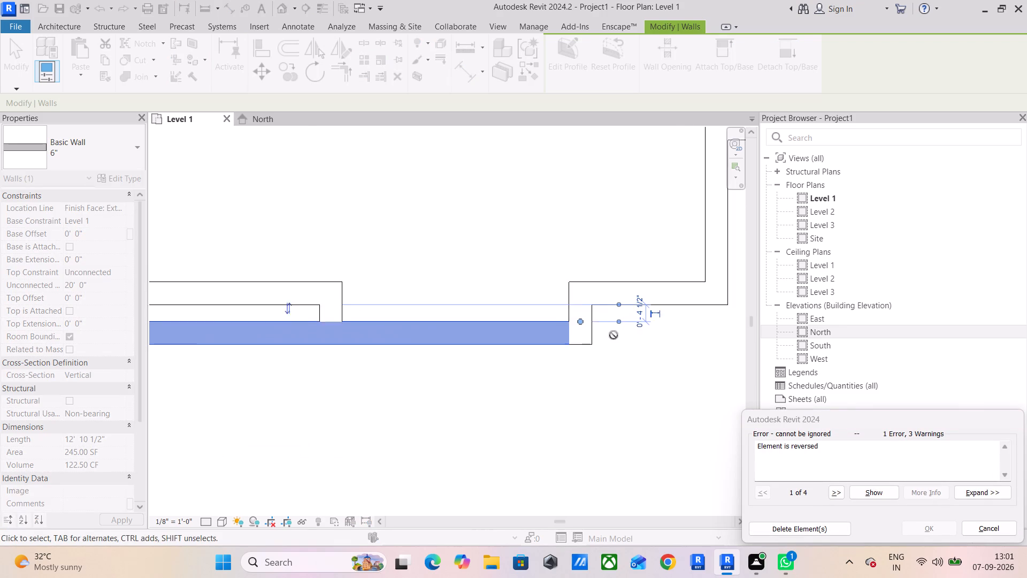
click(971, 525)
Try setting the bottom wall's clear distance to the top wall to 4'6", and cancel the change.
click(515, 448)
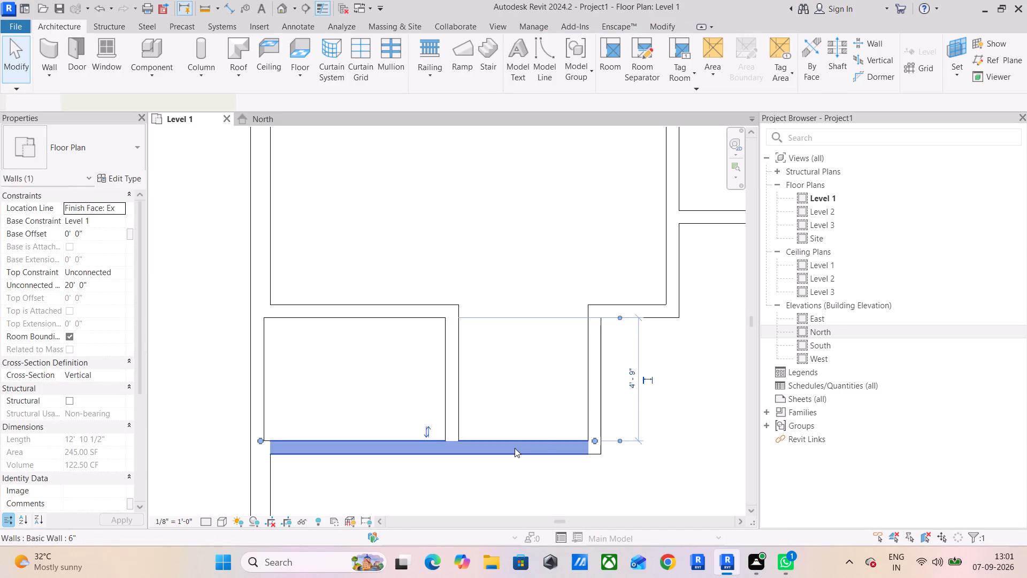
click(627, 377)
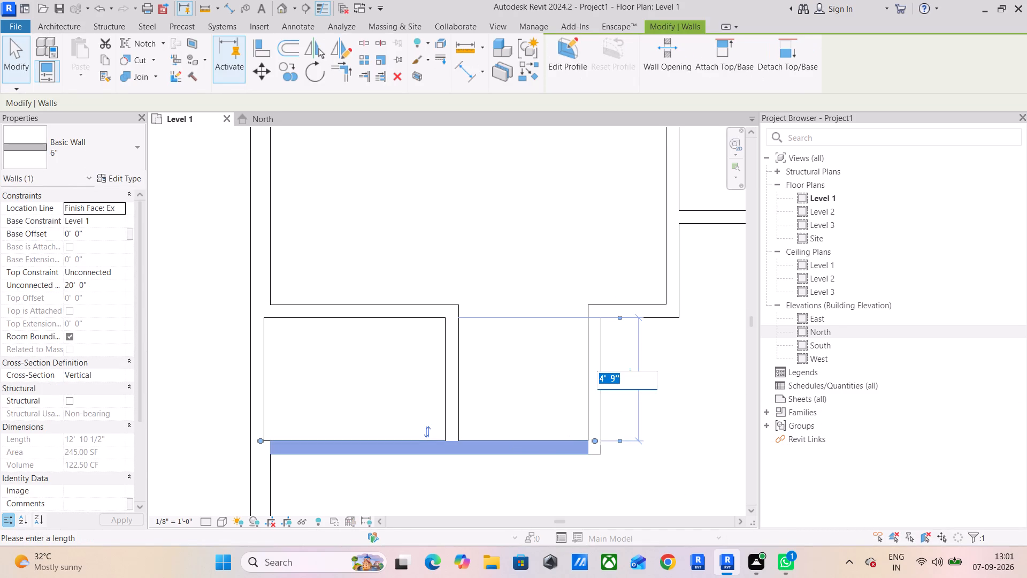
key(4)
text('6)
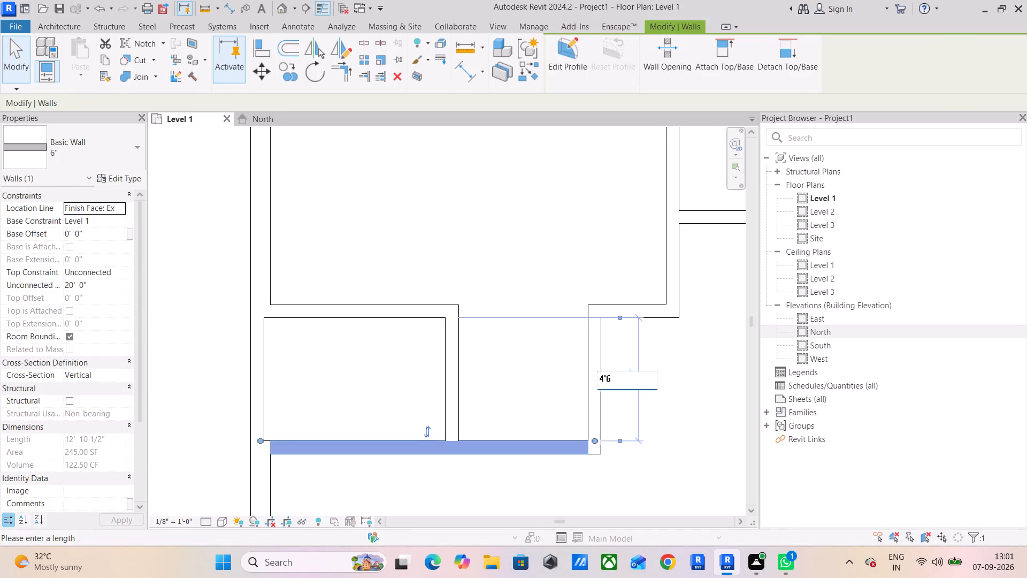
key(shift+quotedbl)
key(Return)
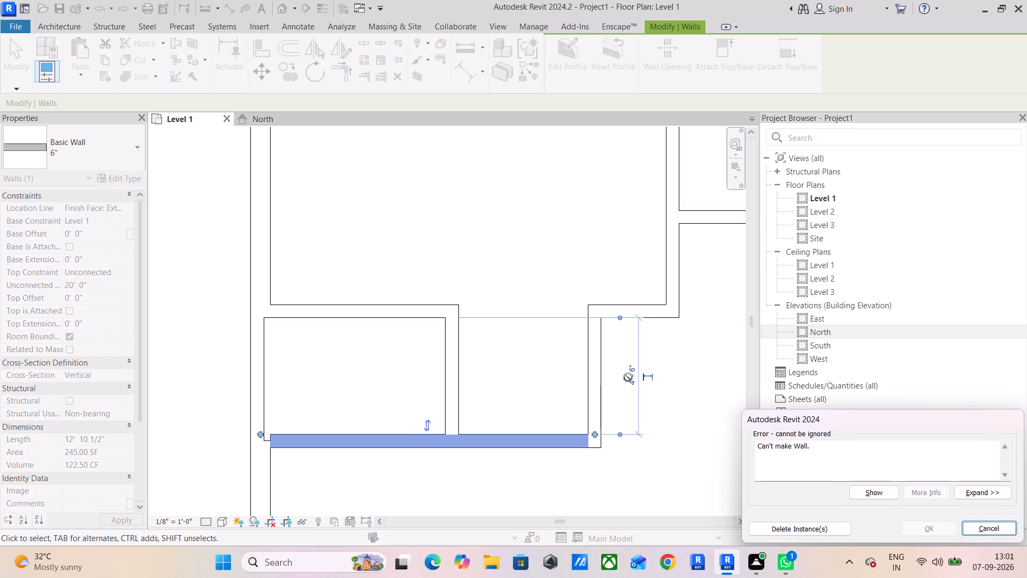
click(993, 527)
Delete the 6" wall segment on the left side of the left small room.
scroll(254, 444, up, 5)
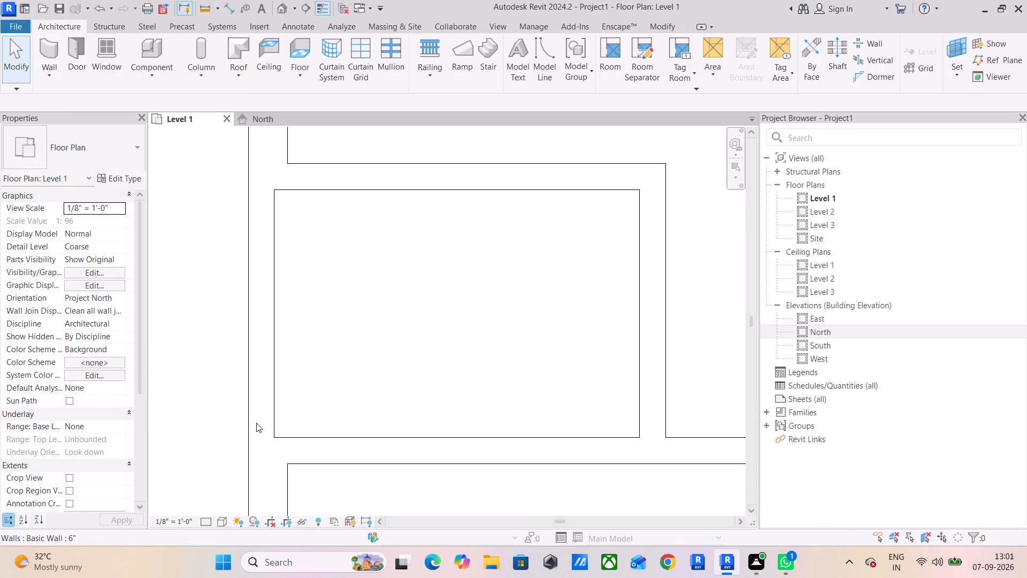
click(256, 422)
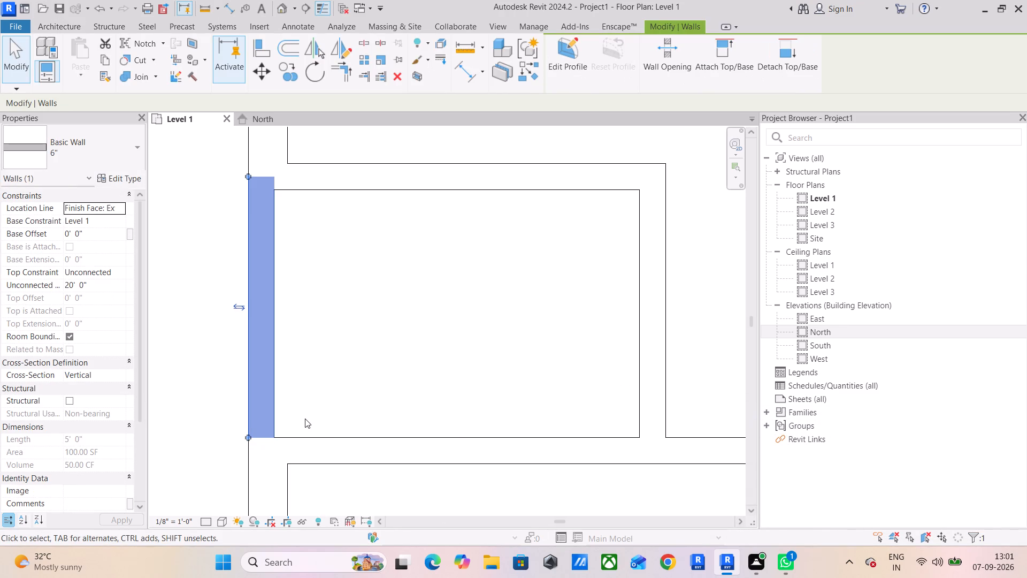
key(Delete)
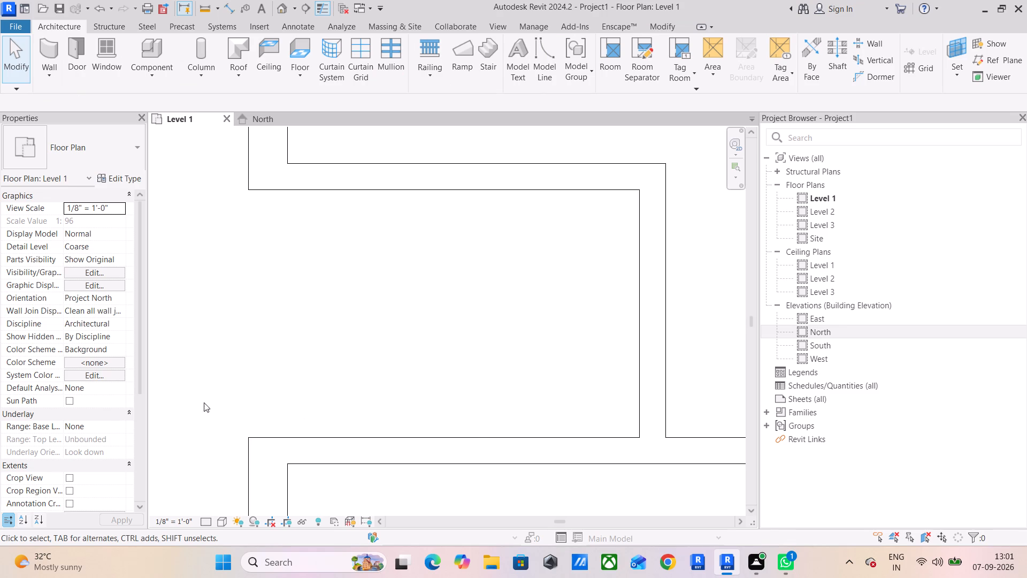
Draw a 9" wall closing the left small room's left side, flipped inward so it lines up with the outer wall.
click(45, 56)
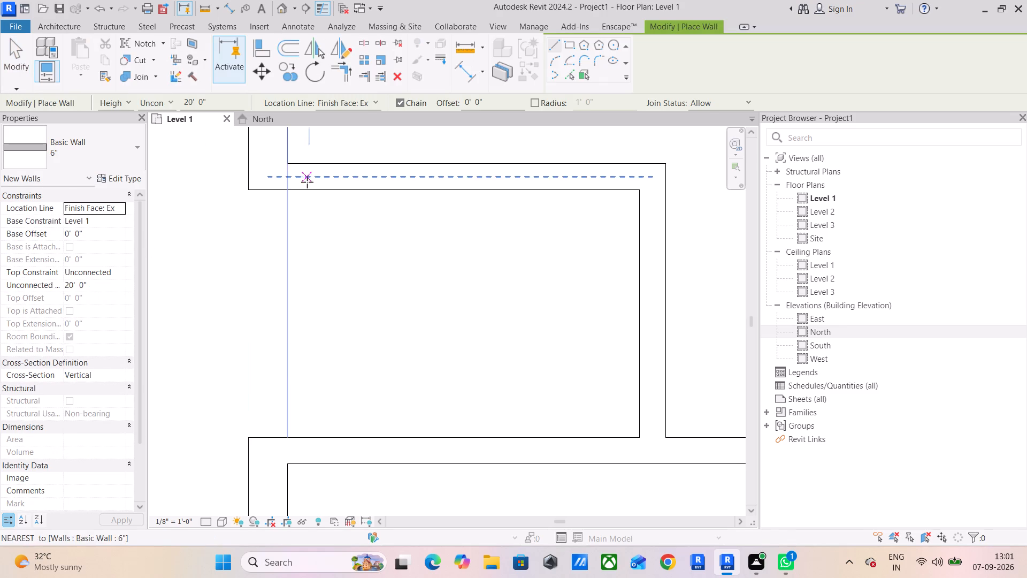
click(89, 148)
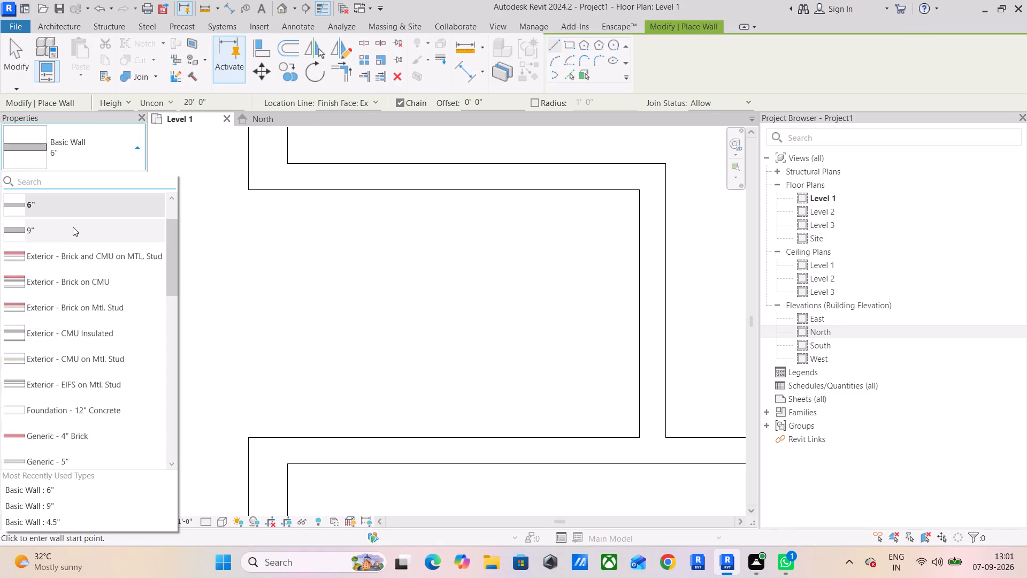
click(73, 227)
click(249, 189)
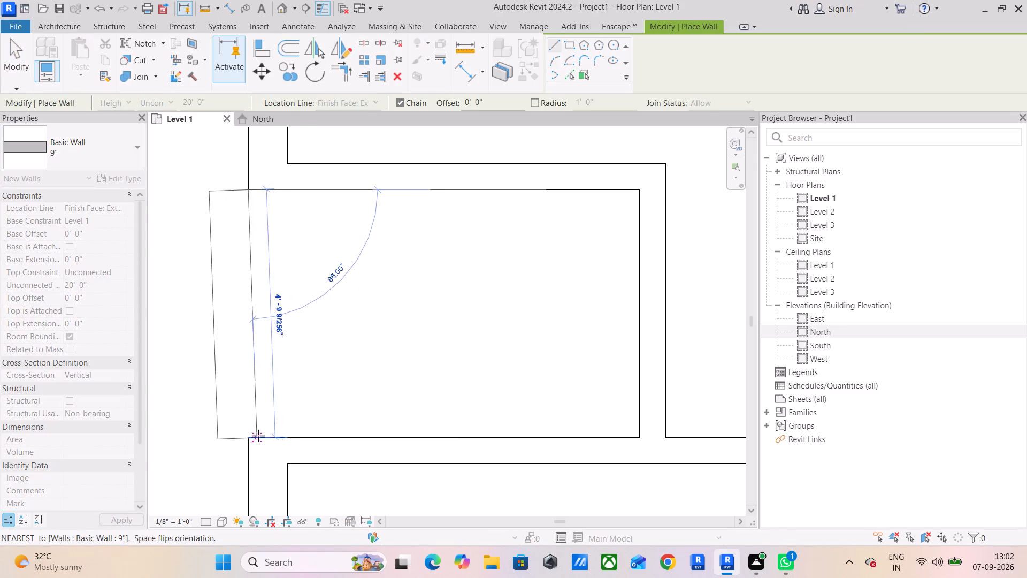
key(space)
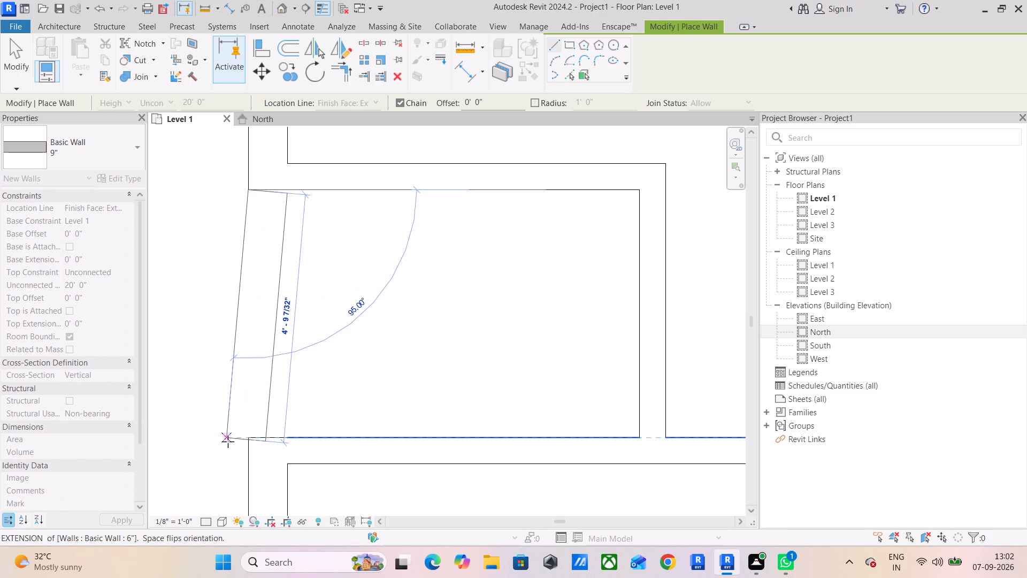
click(254, 443)
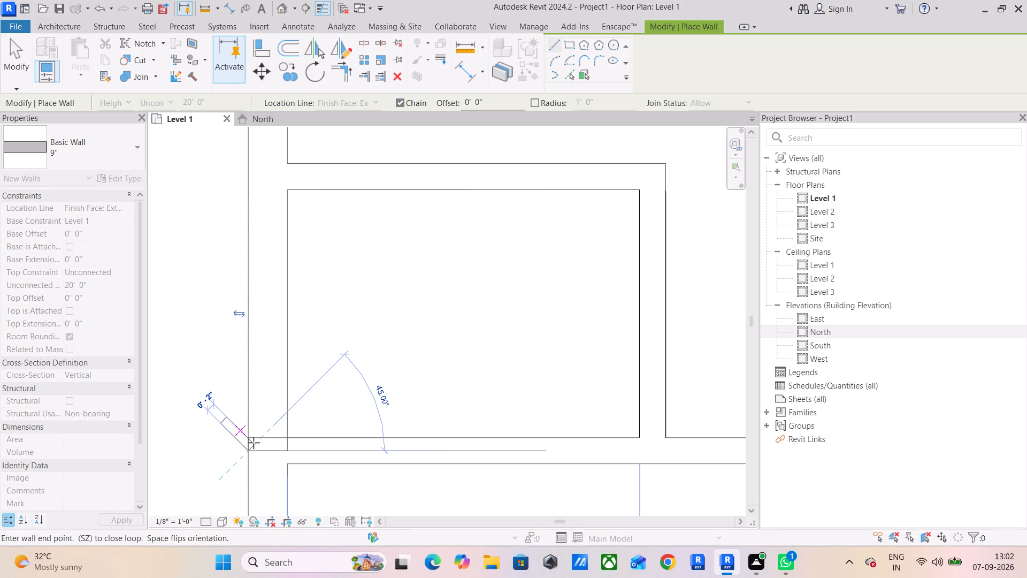
key(Escape)
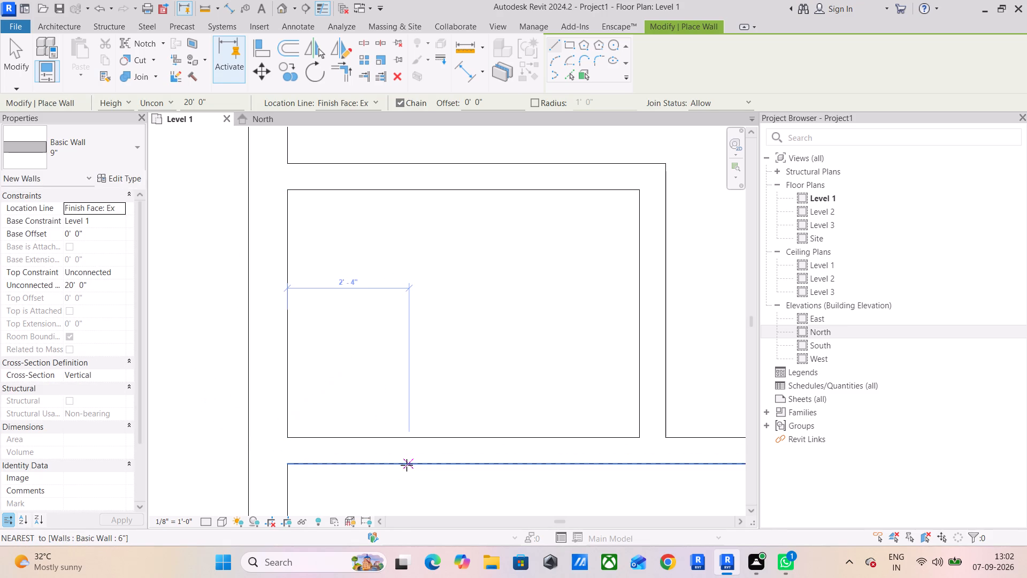
key(Escape)
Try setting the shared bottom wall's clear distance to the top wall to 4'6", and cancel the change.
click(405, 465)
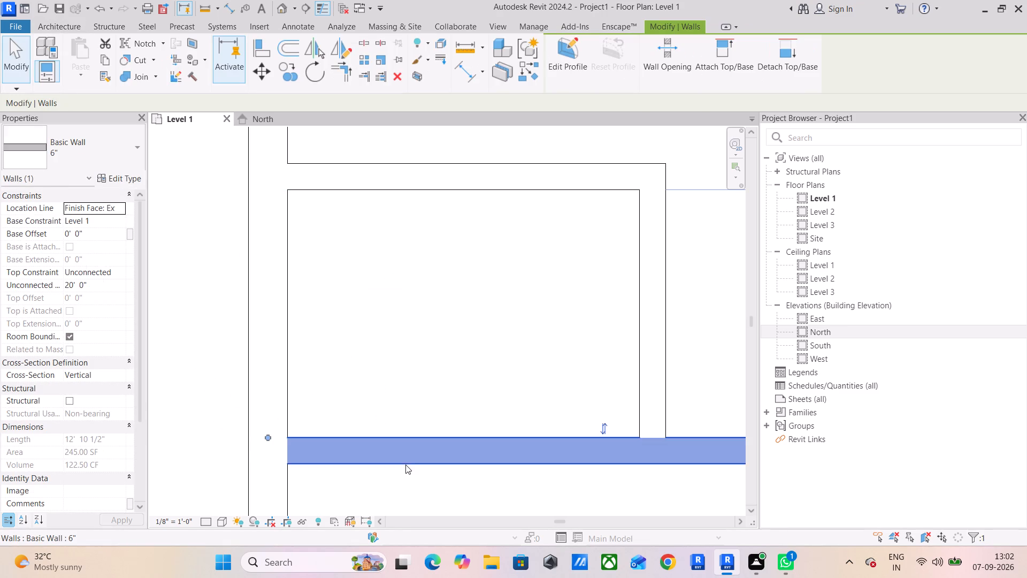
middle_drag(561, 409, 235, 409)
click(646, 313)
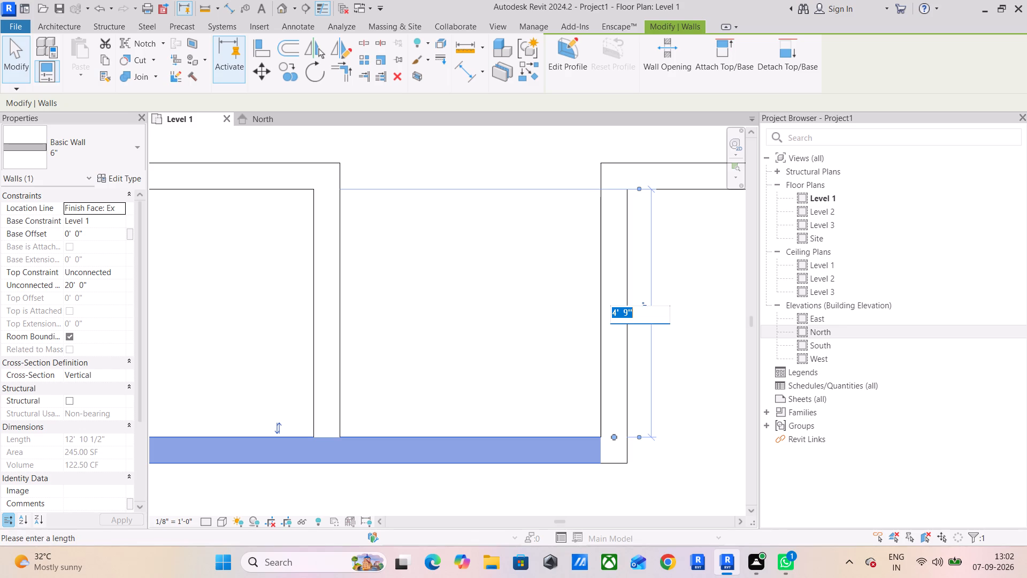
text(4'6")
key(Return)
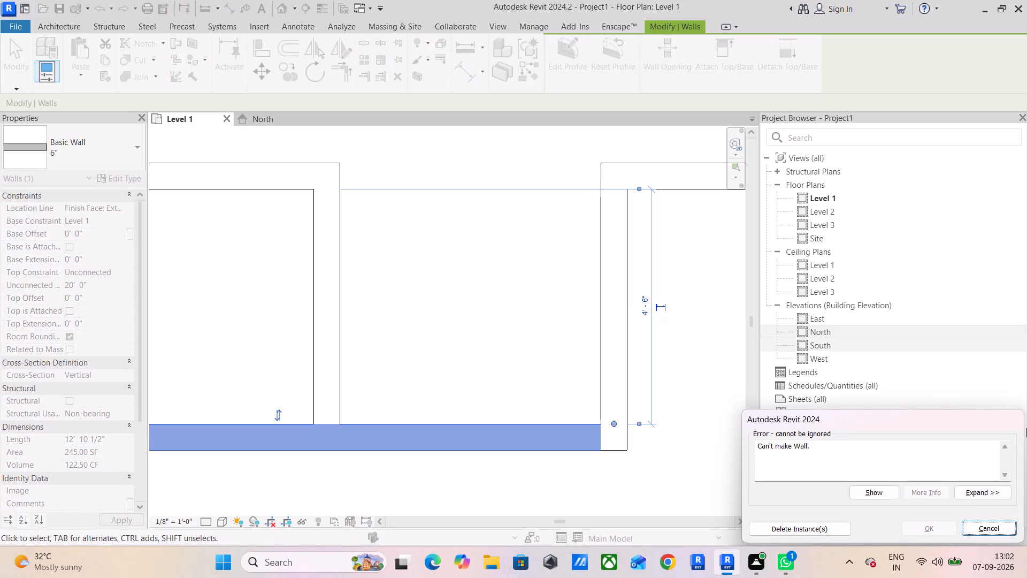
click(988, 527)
Delete the 6" bottom wall that runs across the two lower small rooms.
scroll(757, 438, down, 5)
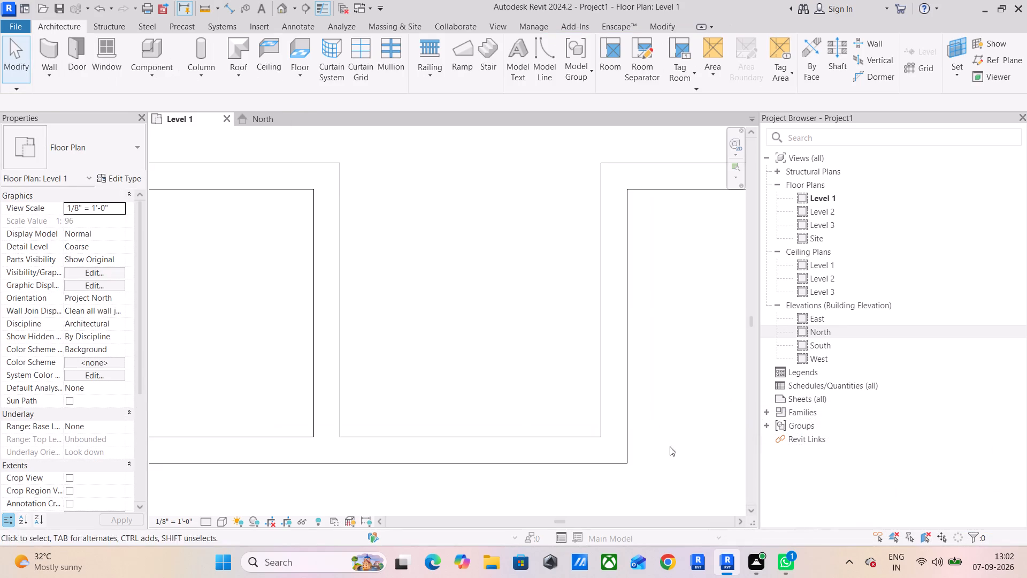
scroll(515, 379, down, 3)
middle_drag(515, 379, 704, 338)
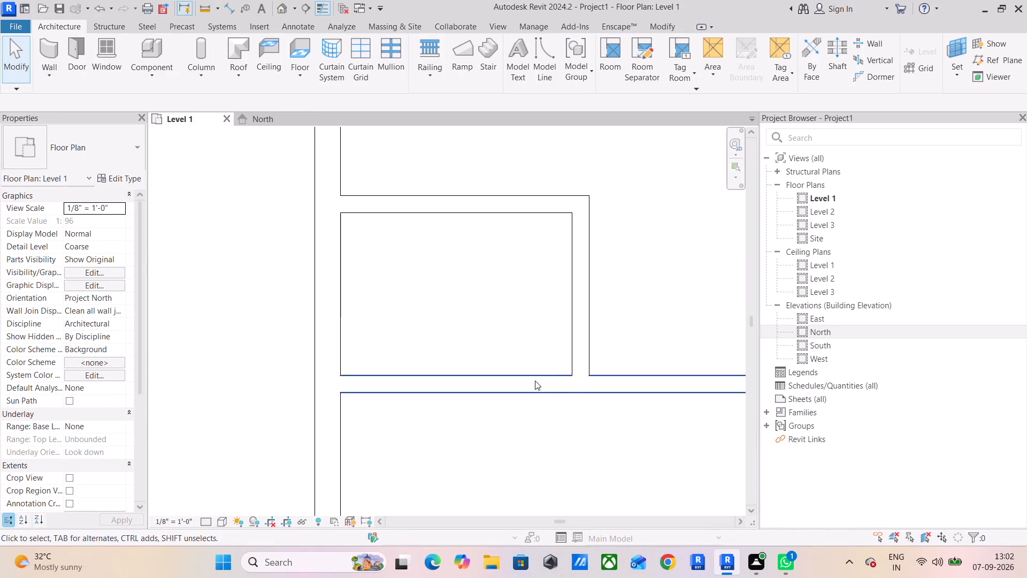
click(535, 381)
key(Delete)
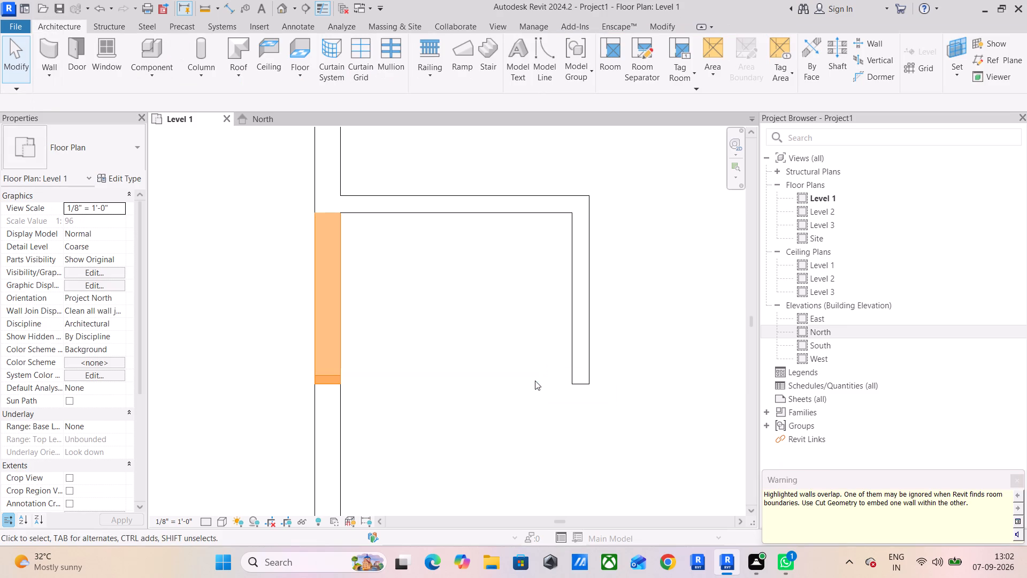
Delete the 9" wall segment closing the left small room's left side.
key(Delete)
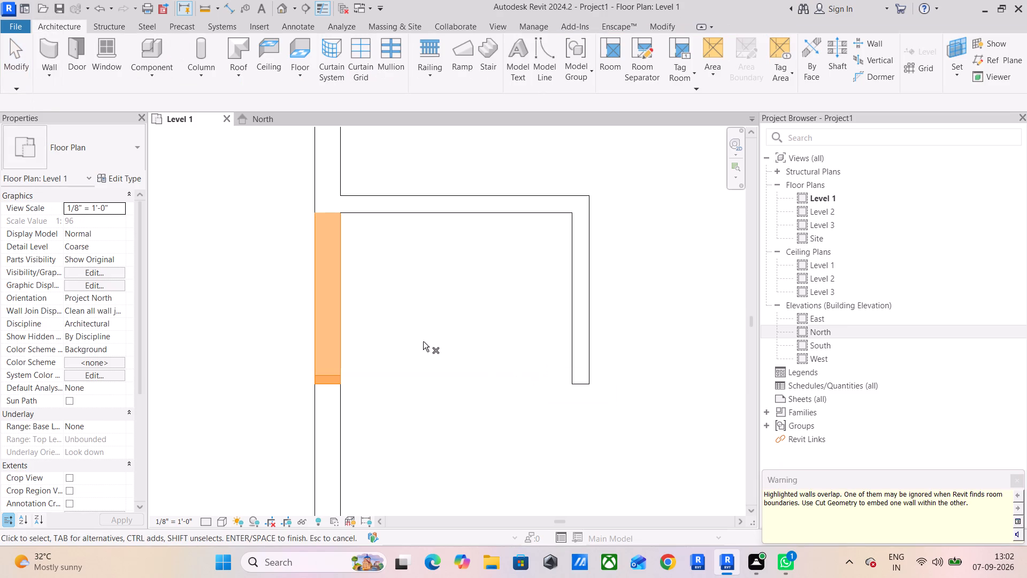
click(313, 334)
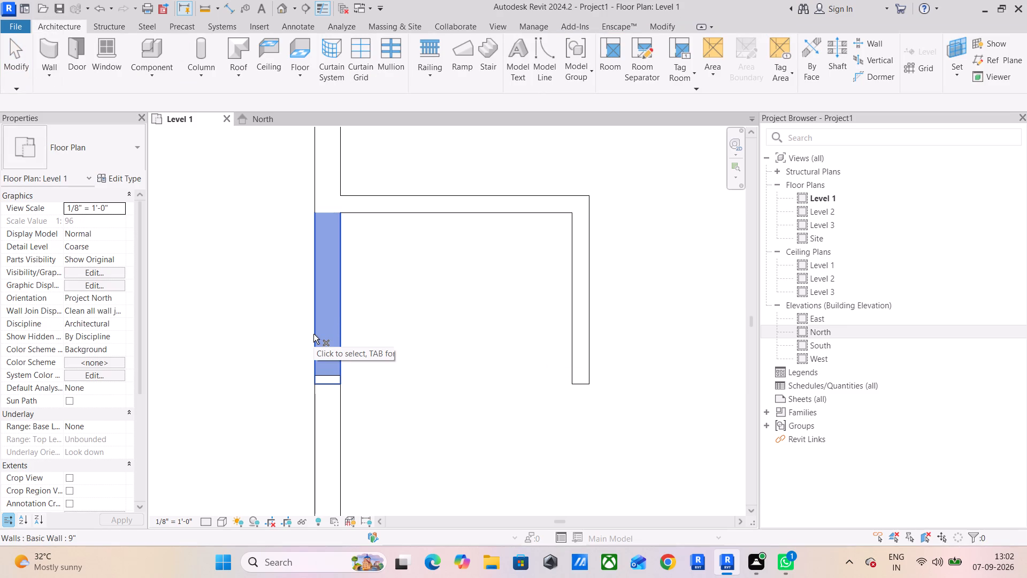
key(Delete)
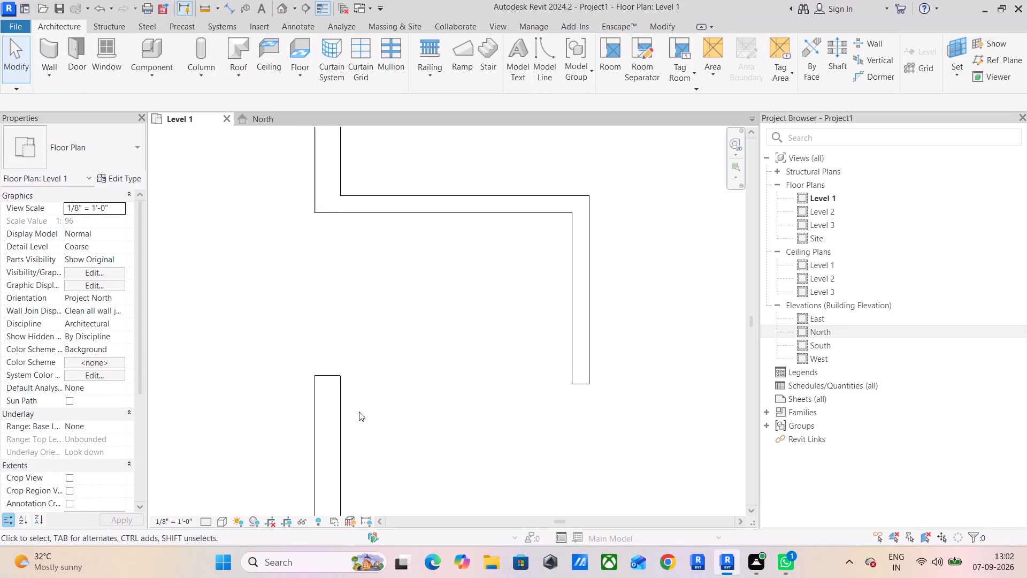
Adjust the upper end of the 9" outer wall below the left small room so the wall is 19'7" long.
click(310, 388)
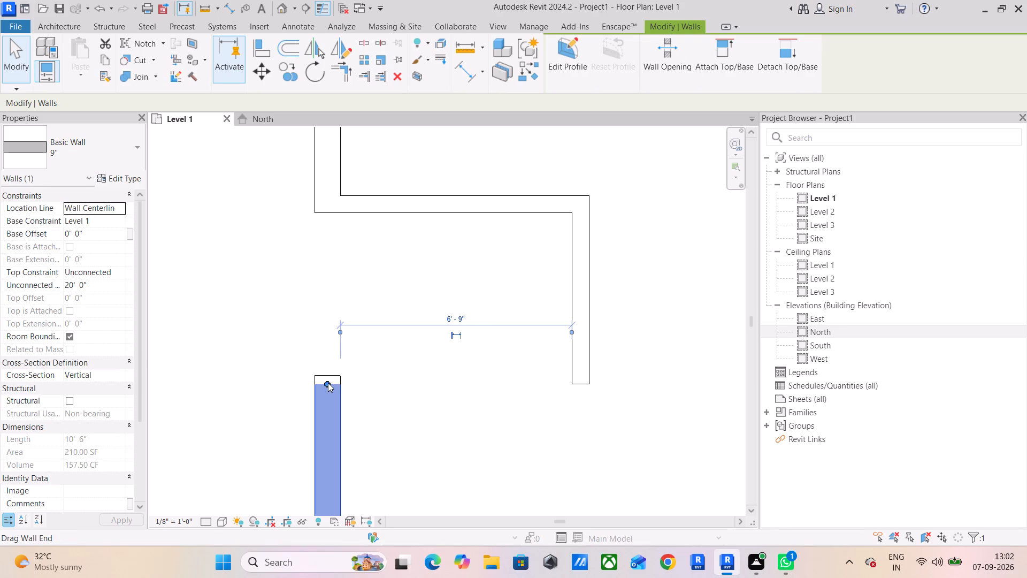
scroll(328, 383, up, 5)
drag(327, 383, 326, 377)
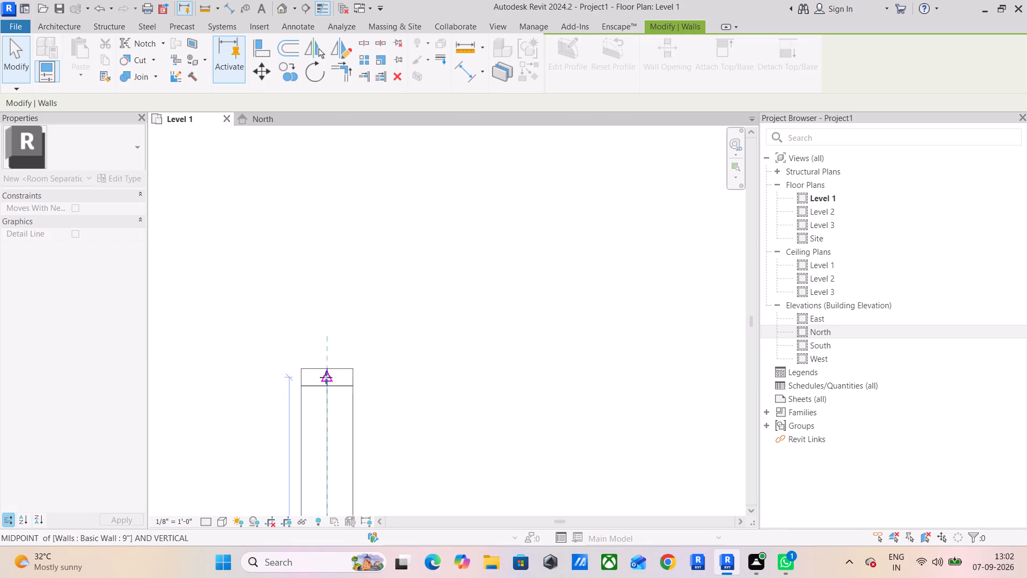
drag(326, 377, 326, 371)
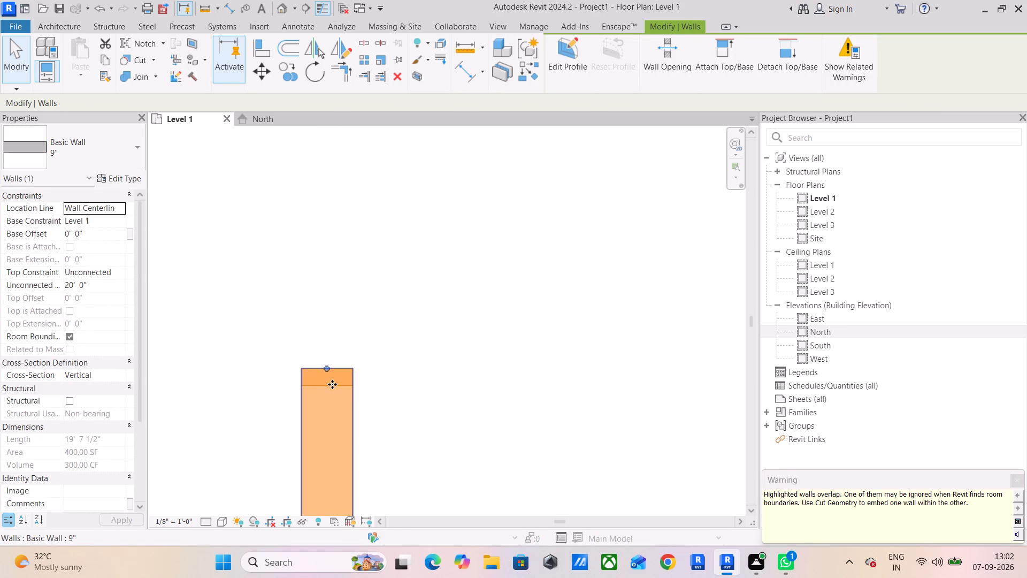
drag(328, 368, 330, 379)
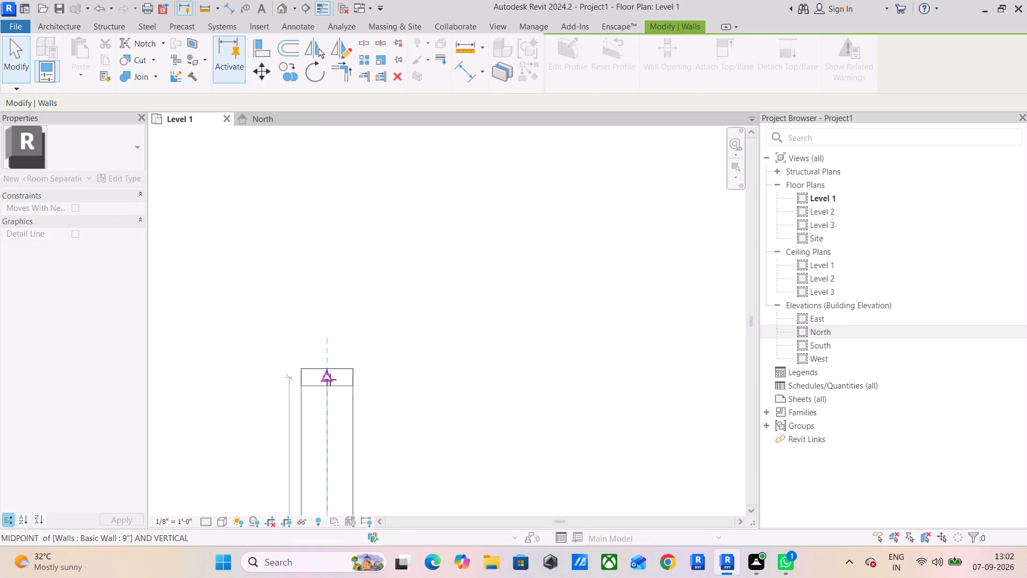
drag(330, 379, 330, 383)
click(389, 376)
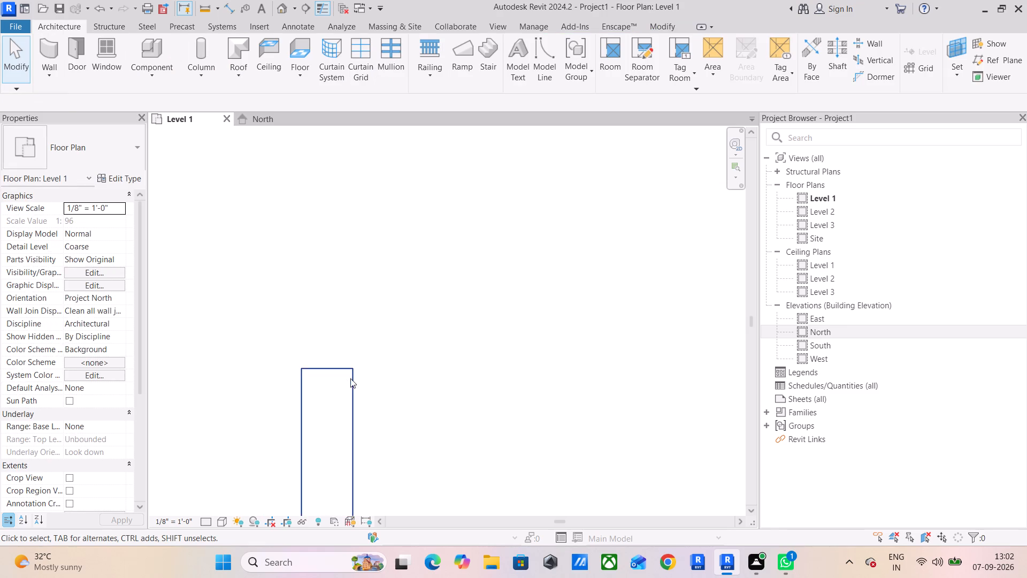
click(338, 372)
click(326, 366)
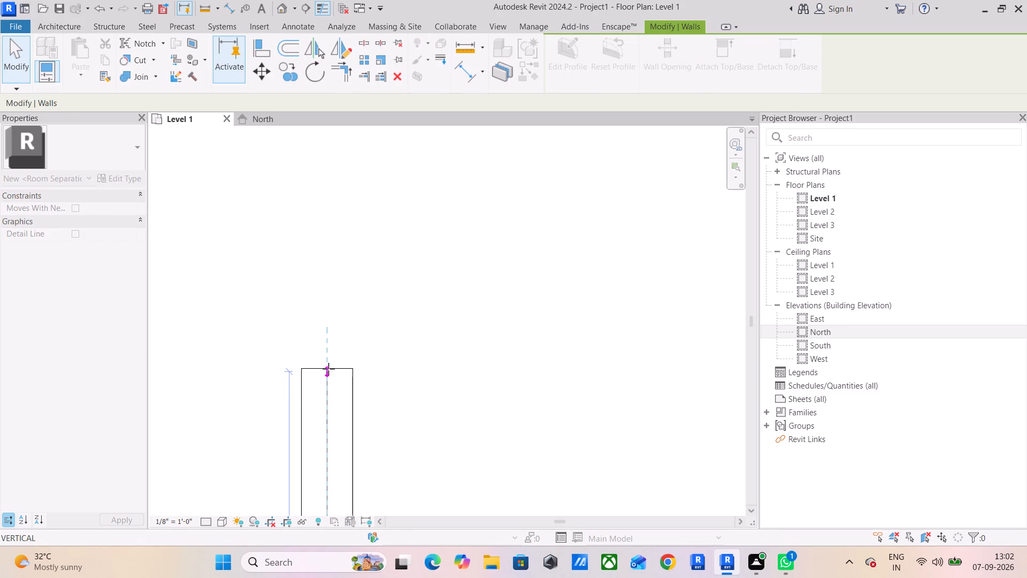
scroll(361, 428, down, 5)
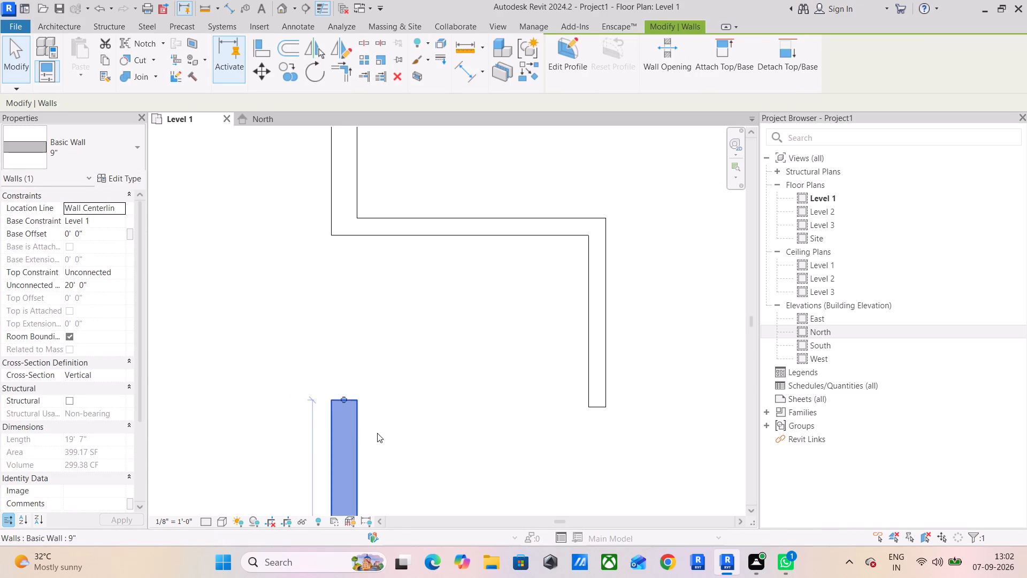
scroll(402, 394, down, 5)
middle_drag(410, 417, 294, 293)
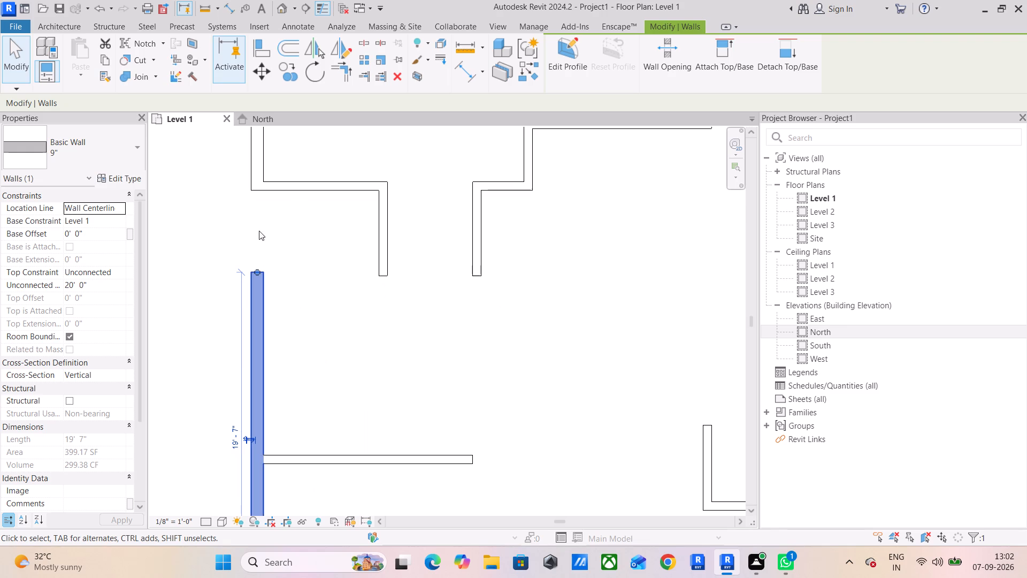
click(321, 248)
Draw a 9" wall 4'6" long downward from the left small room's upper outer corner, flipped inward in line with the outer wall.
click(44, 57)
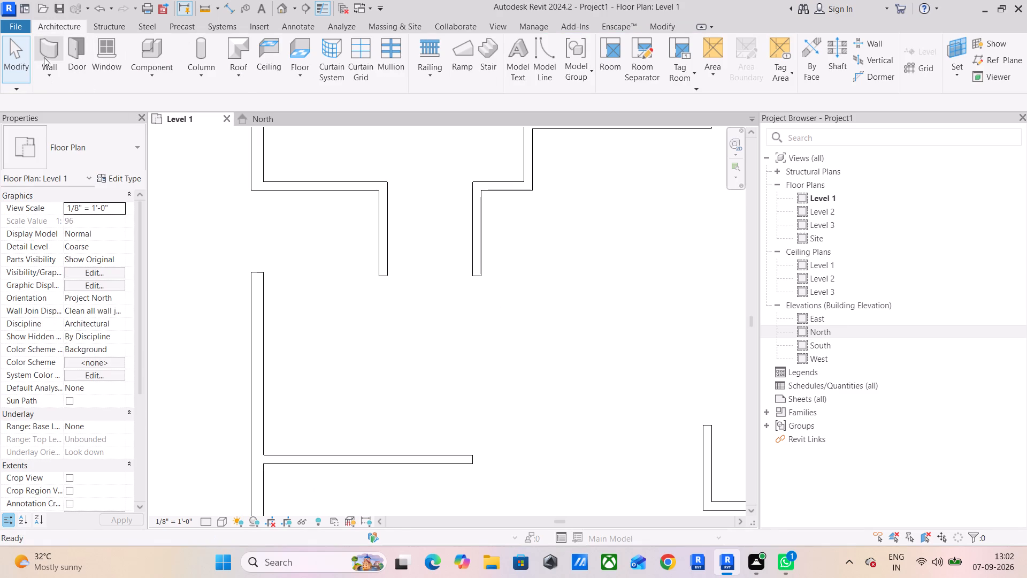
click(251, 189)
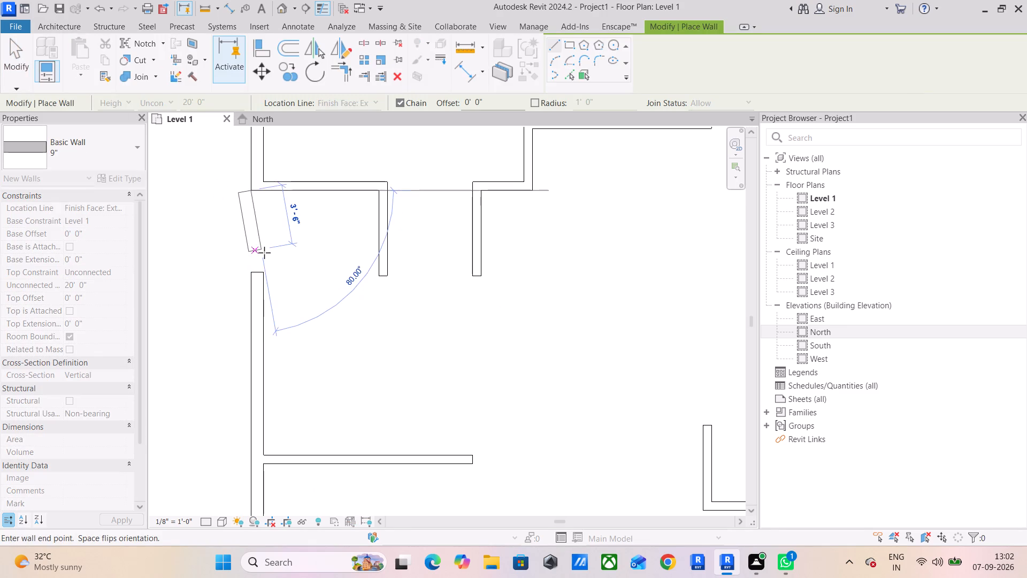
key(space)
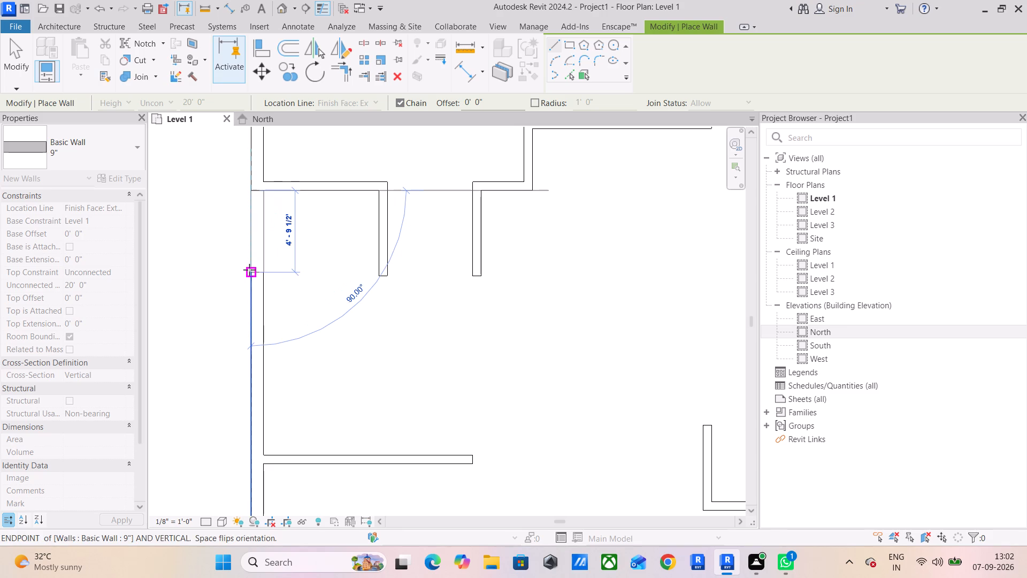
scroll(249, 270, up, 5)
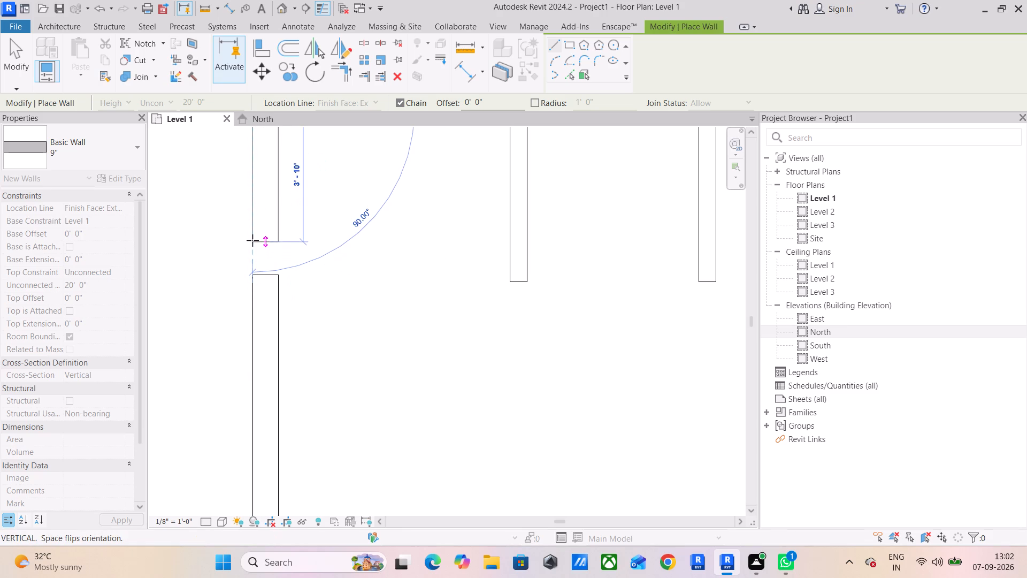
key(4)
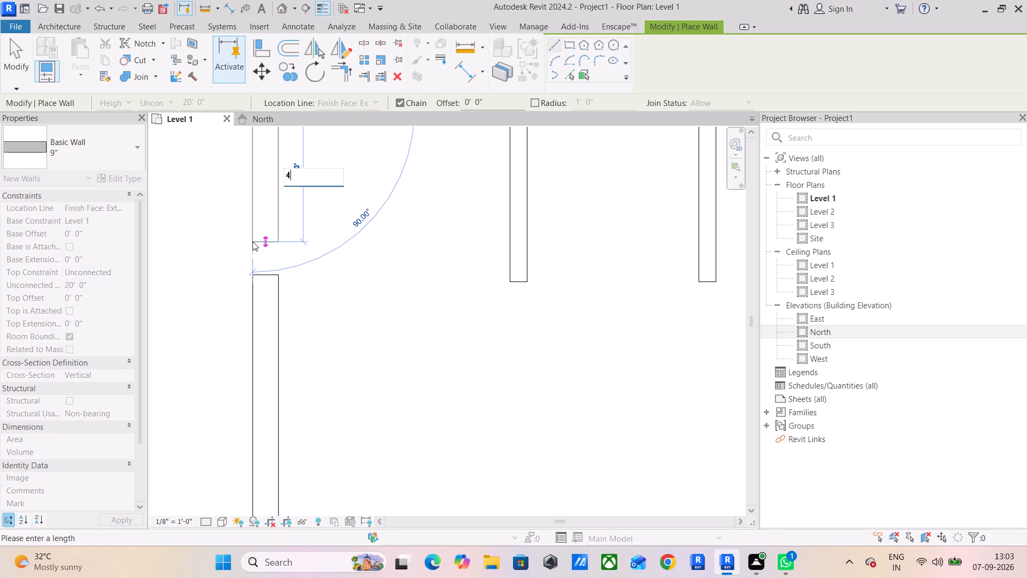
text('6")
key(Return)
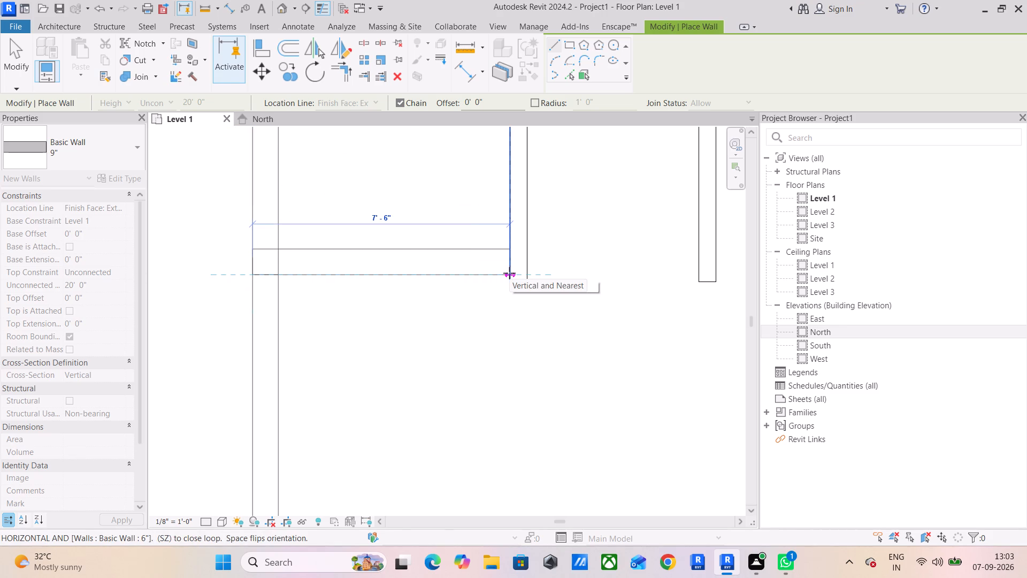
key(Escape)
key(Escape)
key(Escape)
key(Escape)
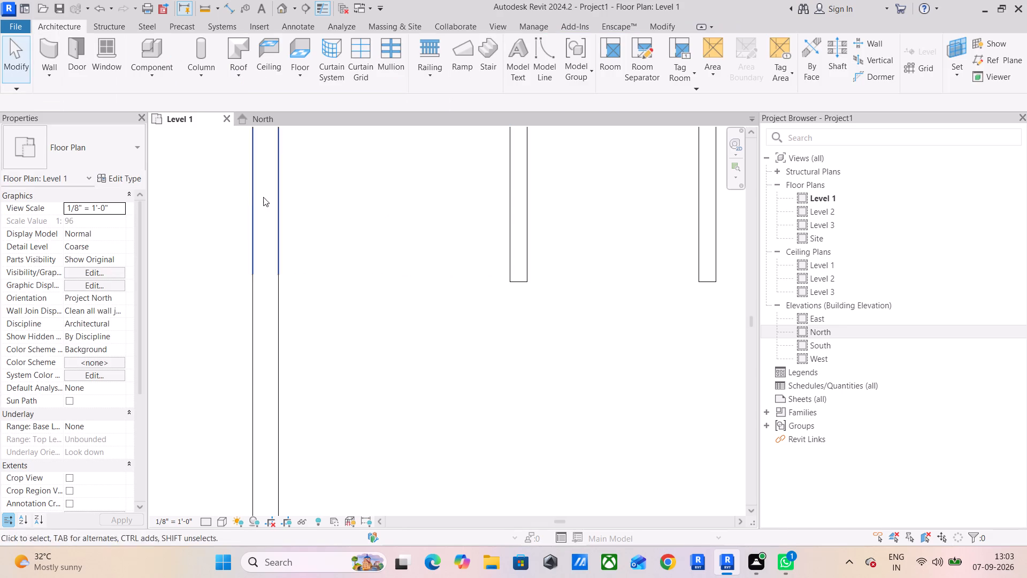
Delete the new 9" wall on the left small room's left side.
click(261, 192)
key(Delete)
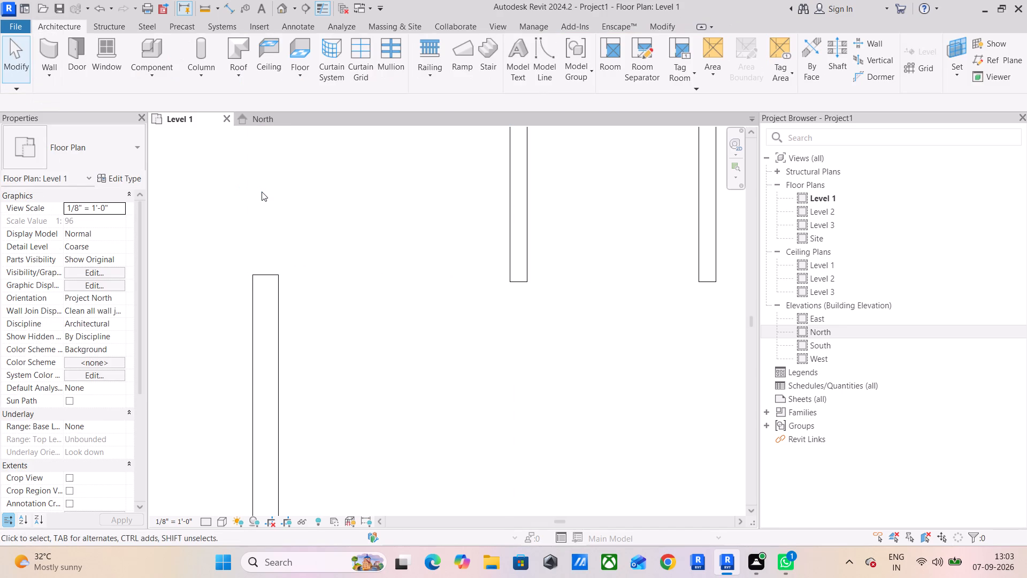
Draw a 6" wall 4'6" long downward from the left small room's upper outer corner, flipped inward along the outer face.
click(52, 47)
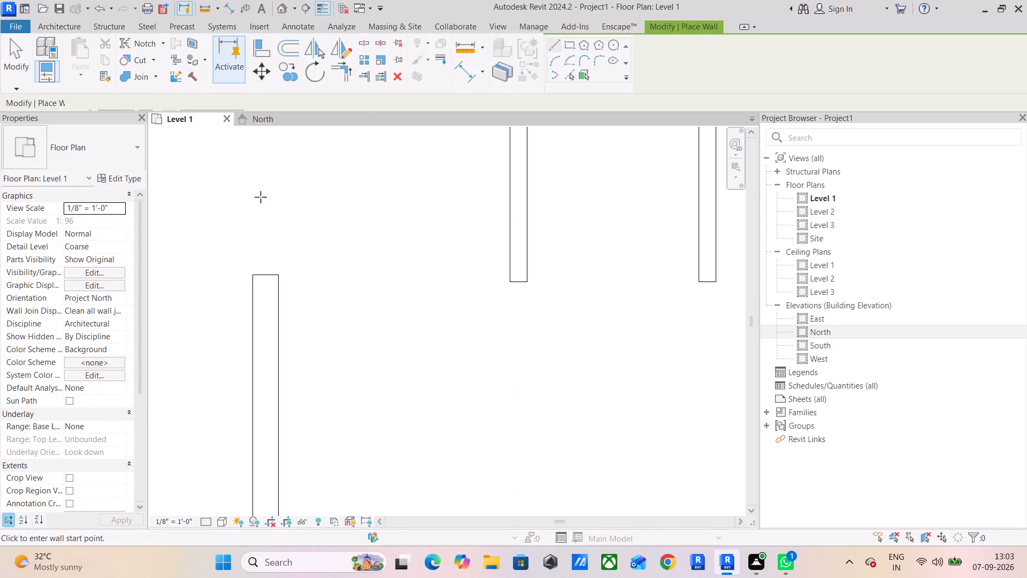
middle_drag(331, 225, 316, 329)
click(239, 216)
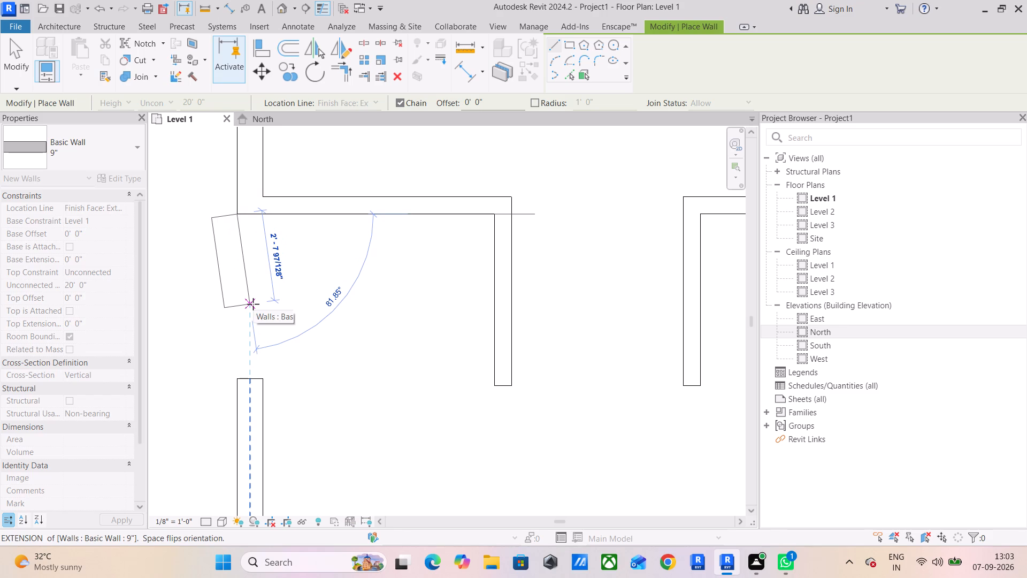
key(Escape)
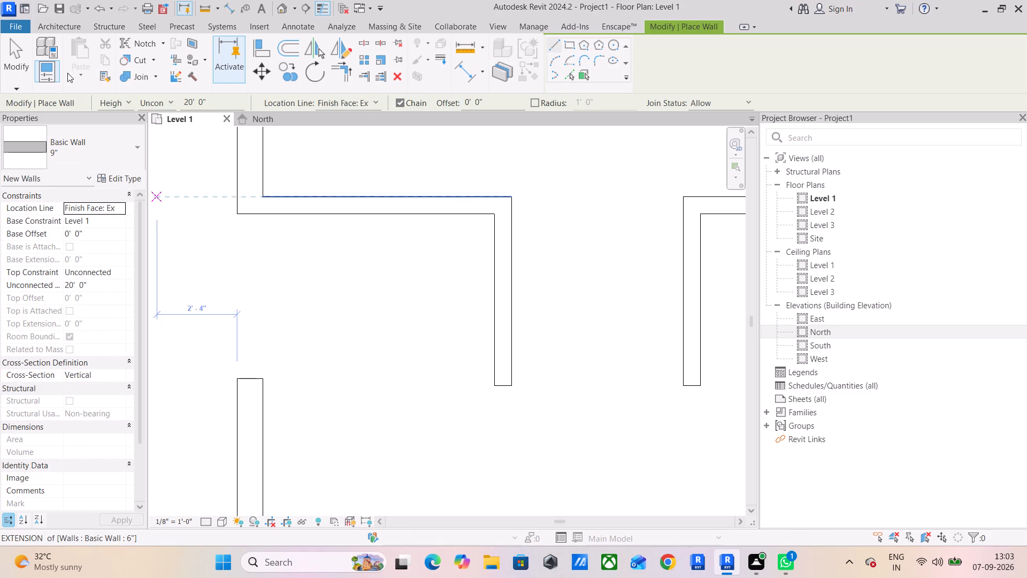
click(110, 124)
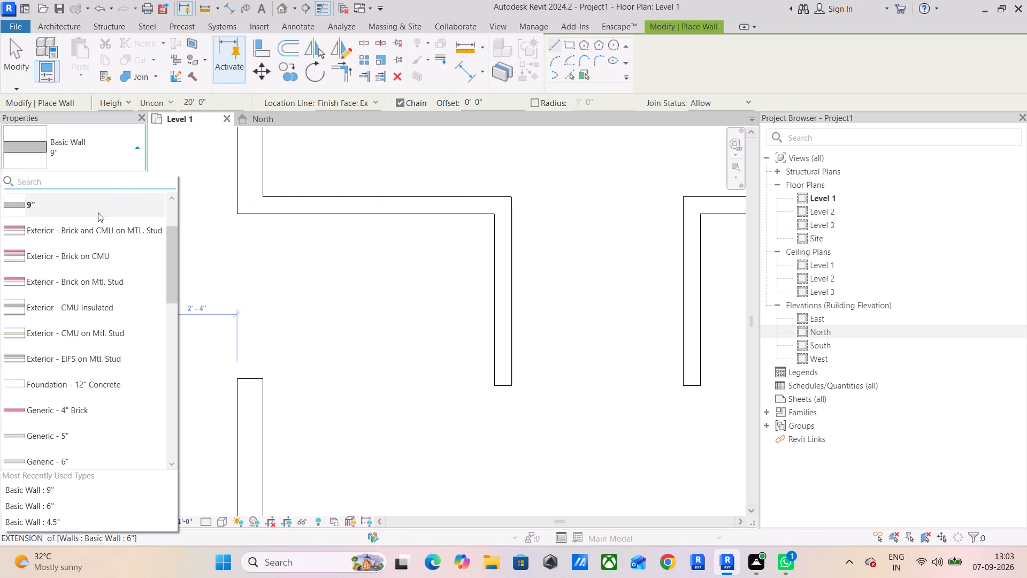
scroll(97, 212, up, 3)
click(86, 242)
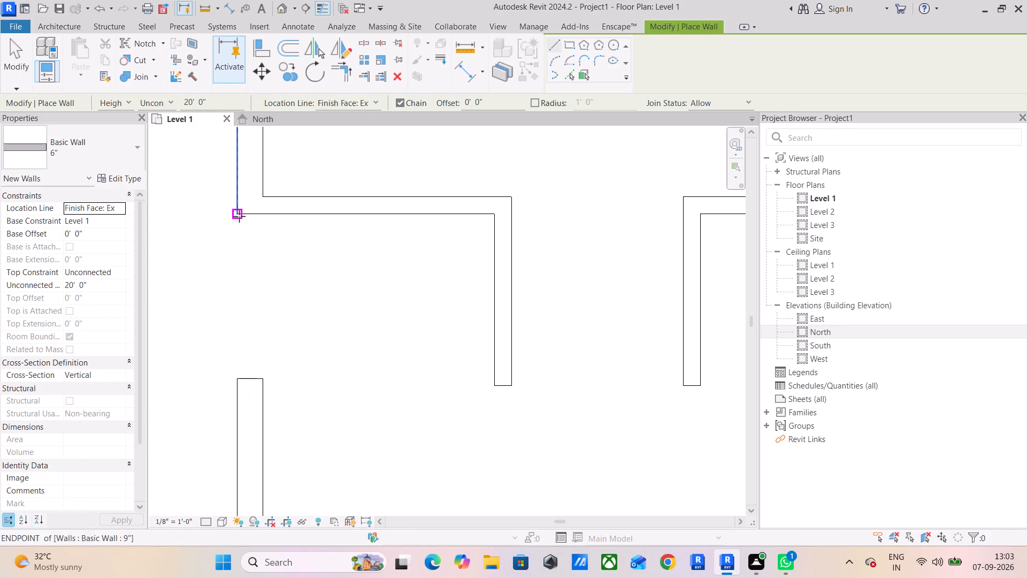
click(238, 215)
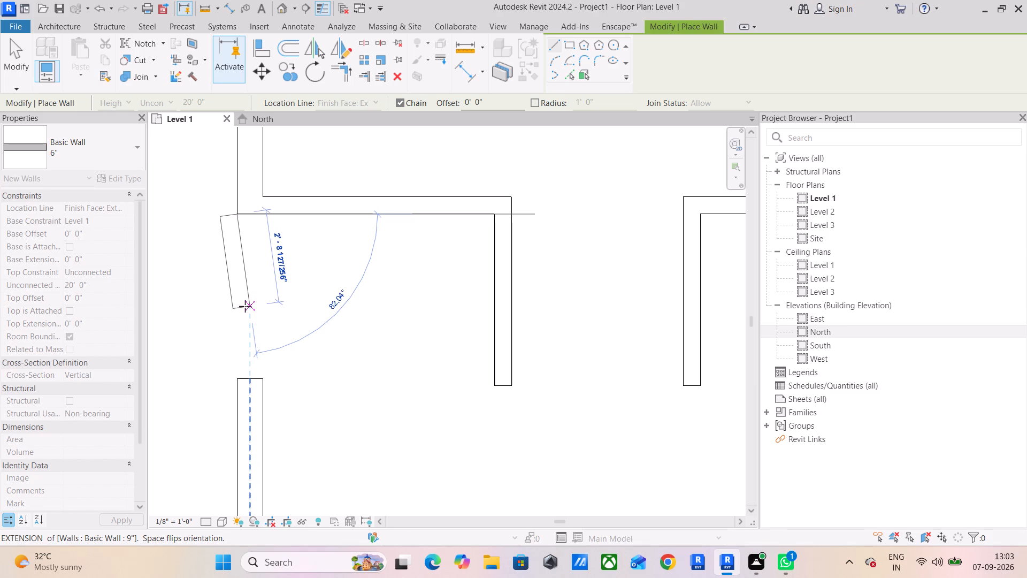
key(space)
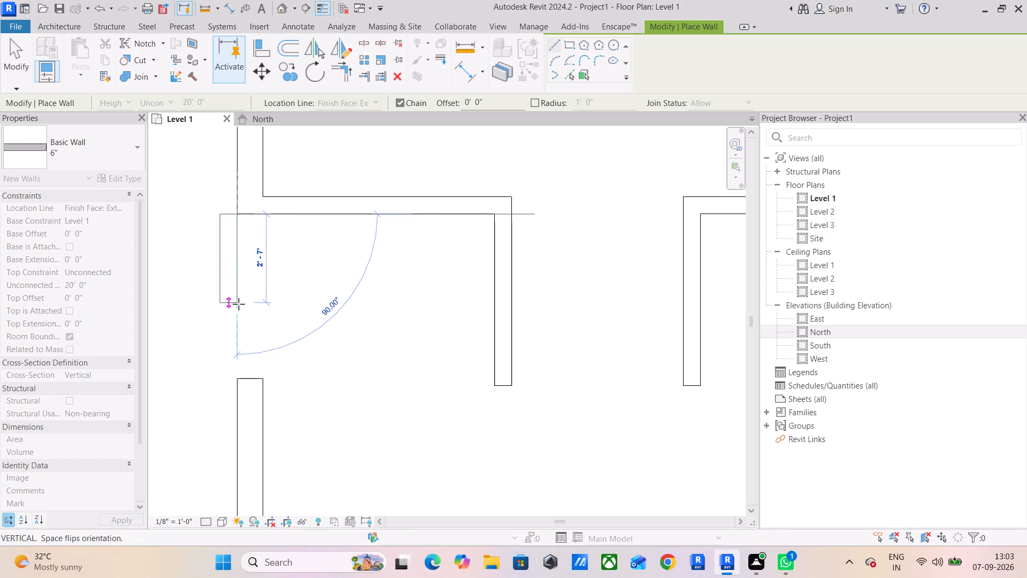
text(4'6")
key(Return)
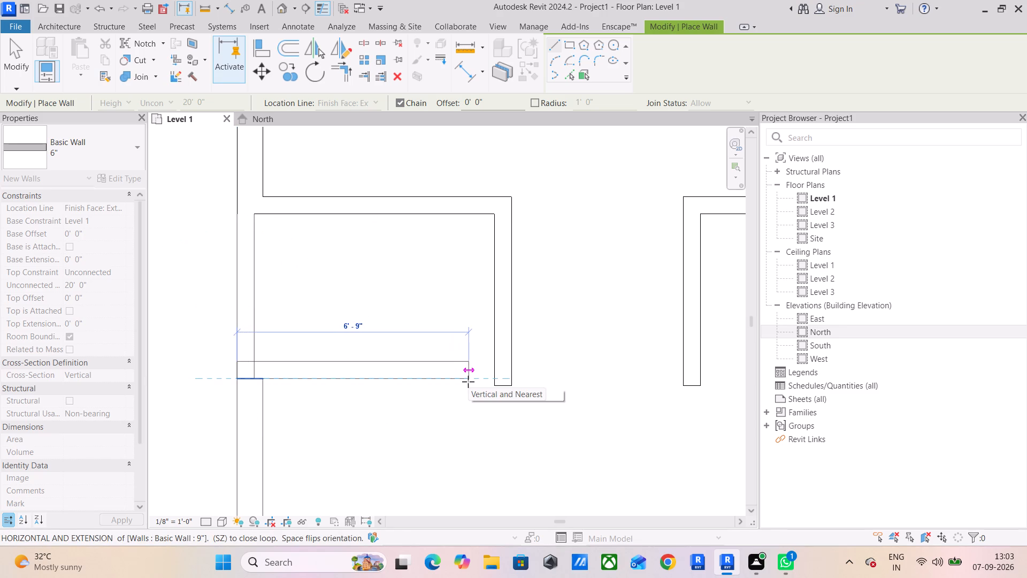
key(Escape)
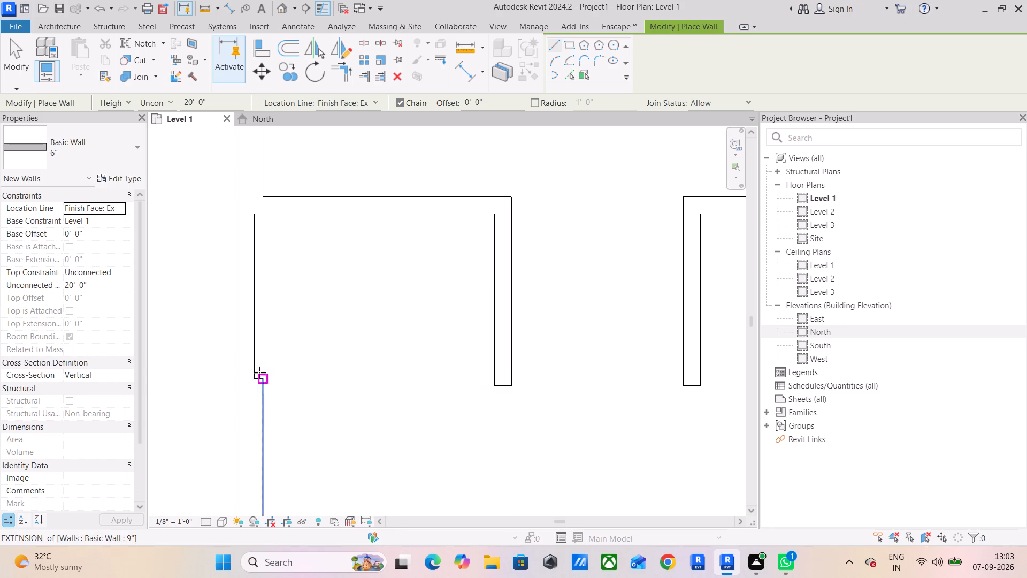
scroll(254, 374, up, 5)
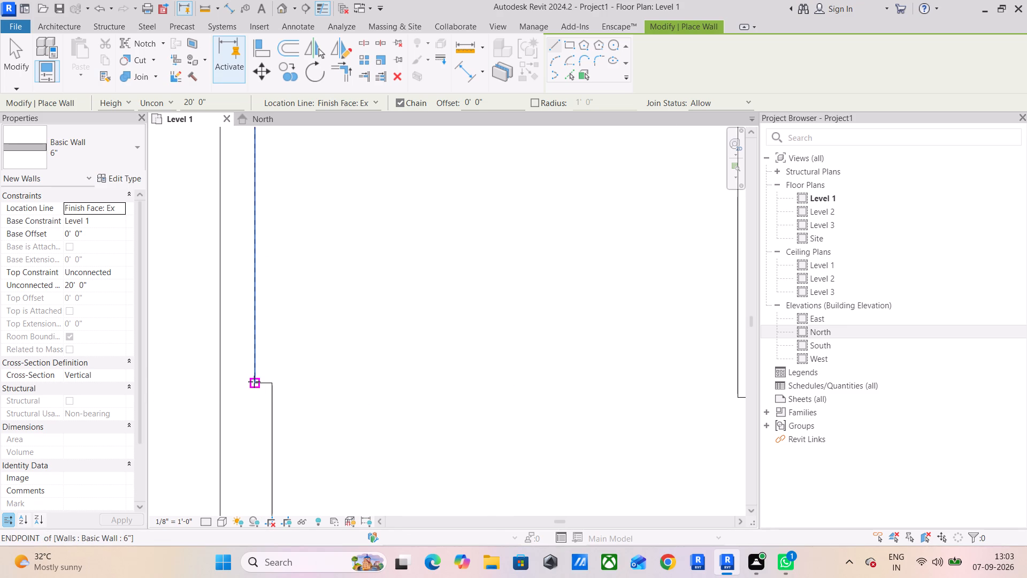
Draw a 6" bottom wall 7'6" long for the left small room, running rightward from the lower end of its left wall.
click(254, 382)
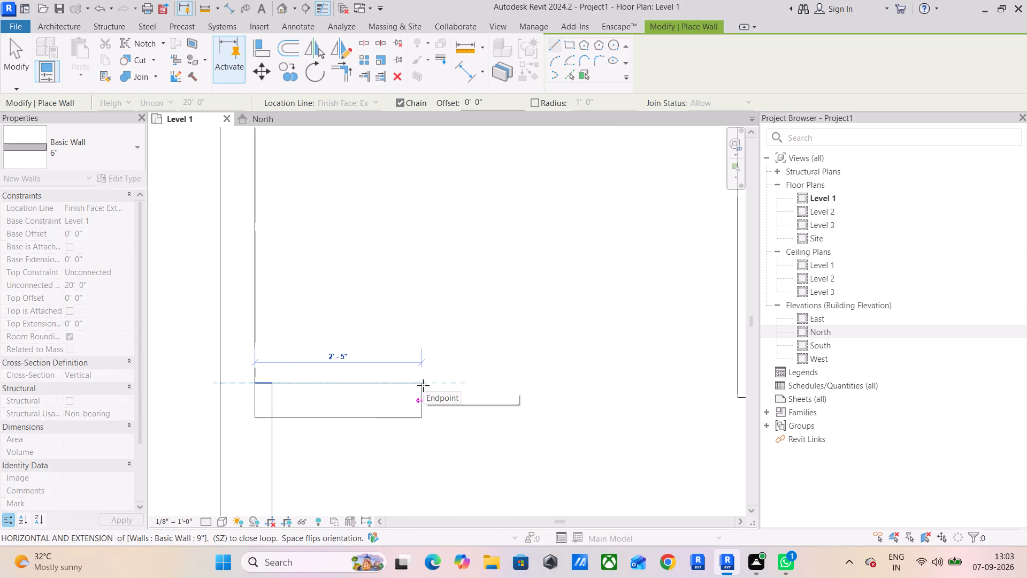
text(7'6")
key(Return)
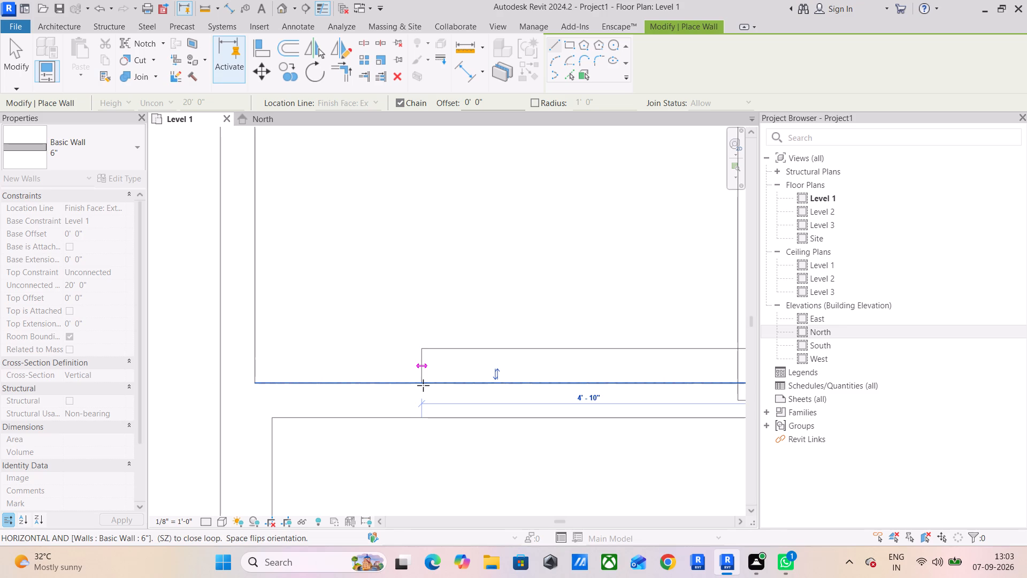
scroll(519, 396, down, 5)
middle_drag(549, 394, 418, 396)
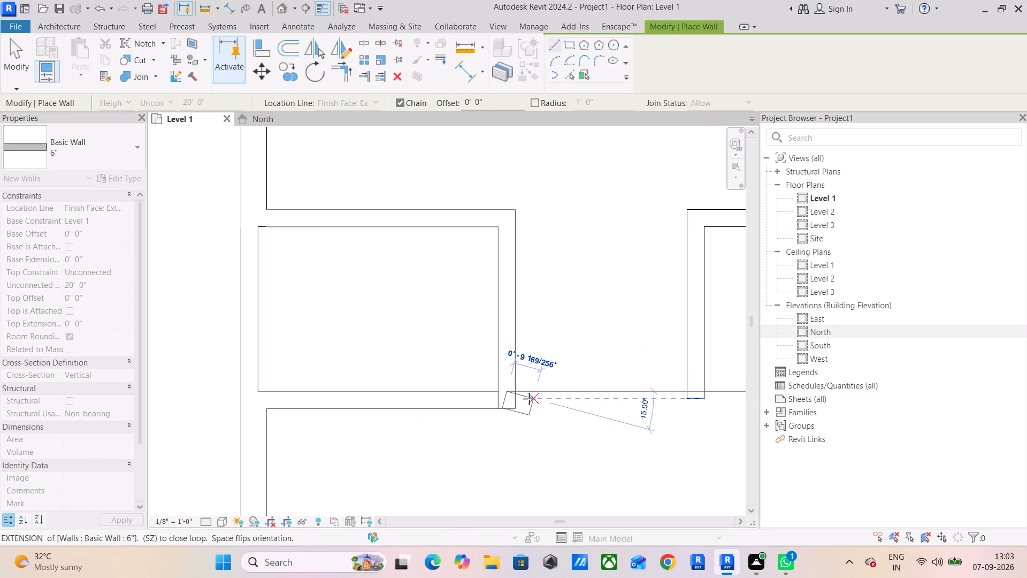
key(Escape)
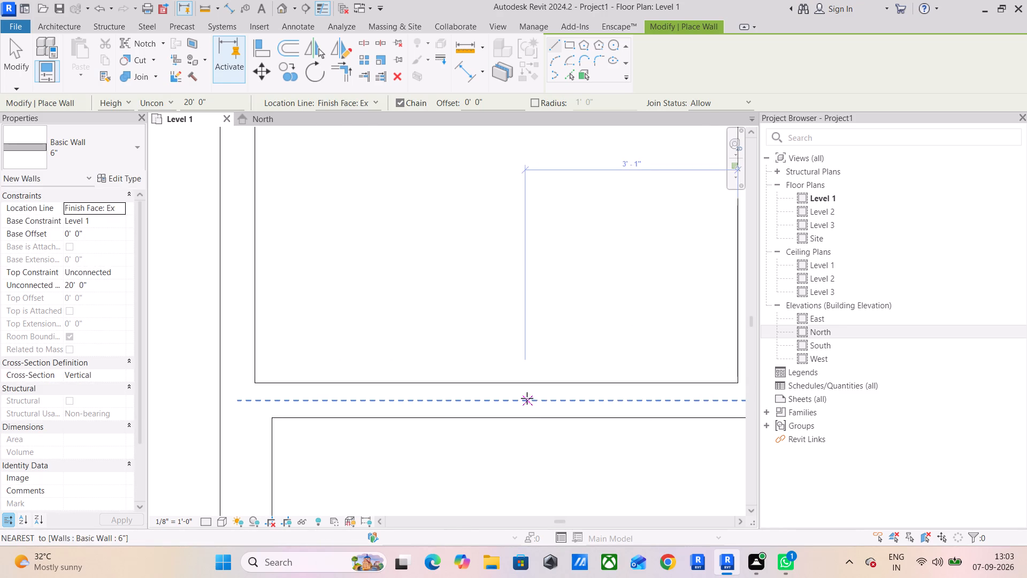
Continue the bottom wall rightward 5' with a 6" wall below the right small room, flipped upward in line with the existing piece.
scroll(528, 389, down, 7)
middle_drag(561, 415, 380, 389)
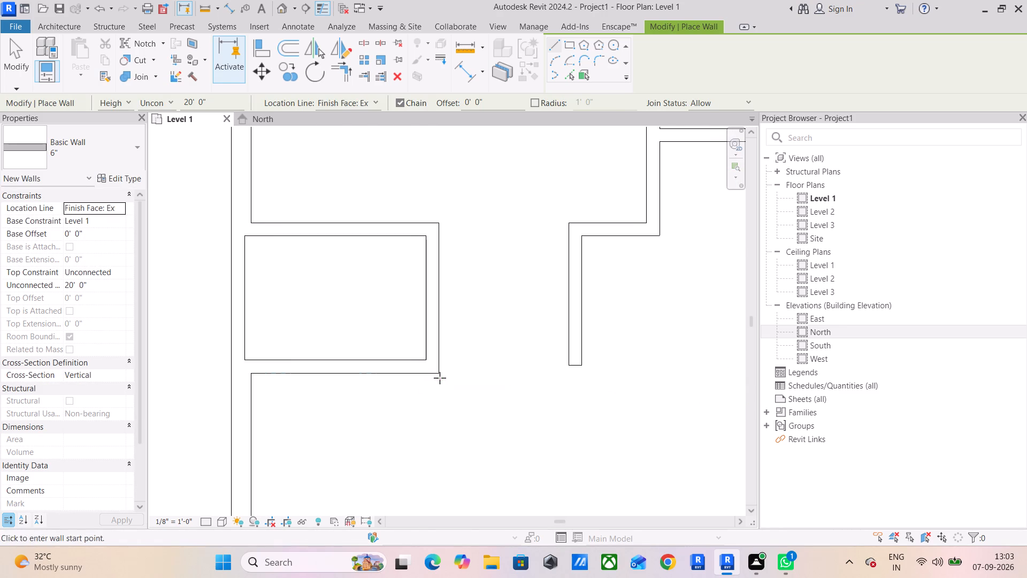
click(444, 373)
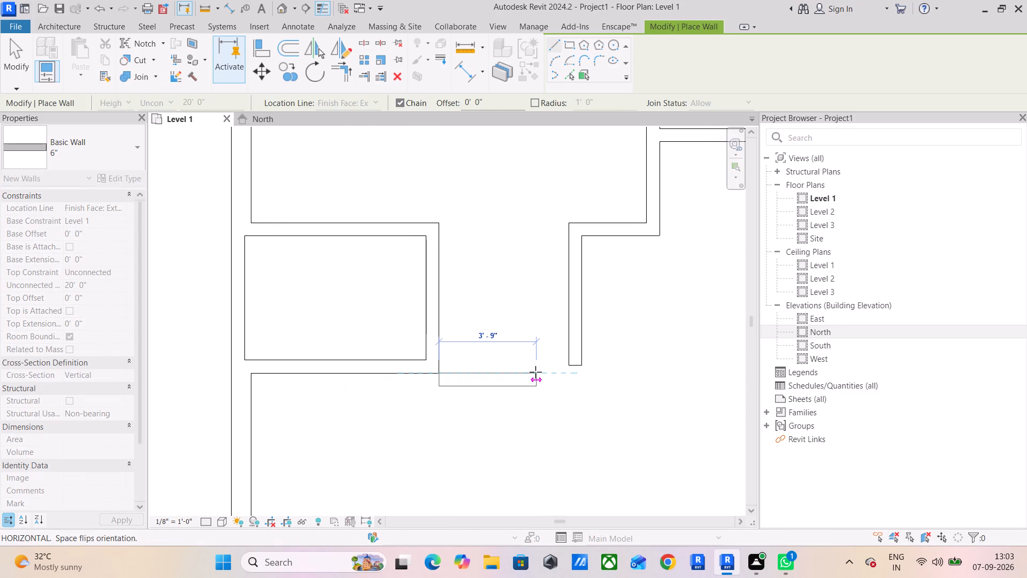
key(space)
text(5)
key(apostrophe)
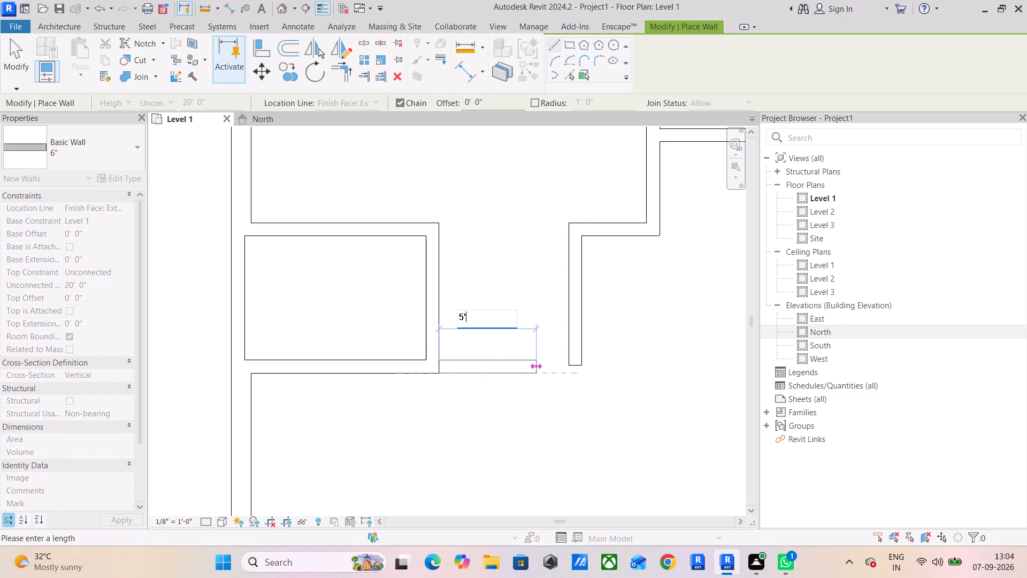
key(Return)
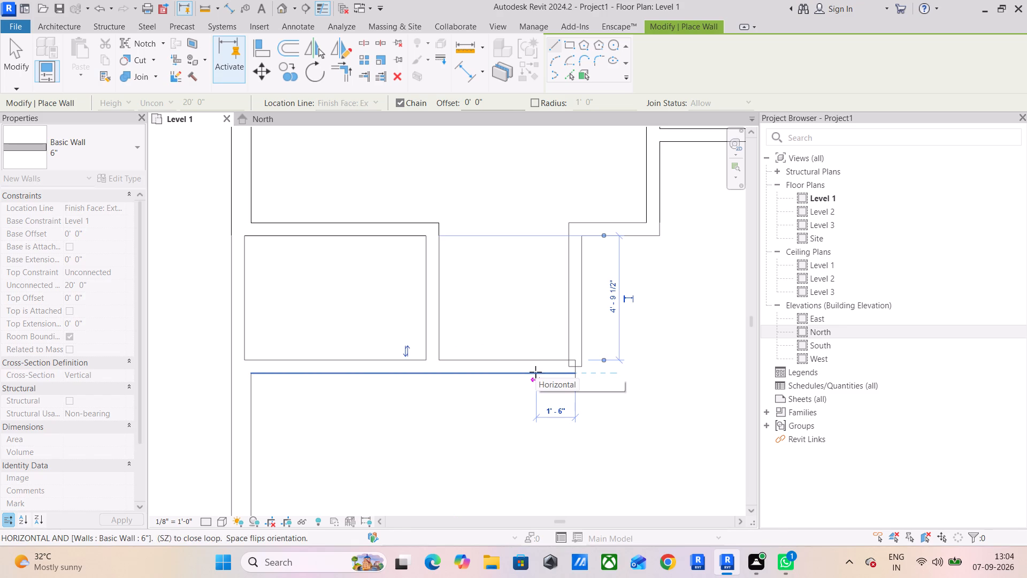
key(Escape)
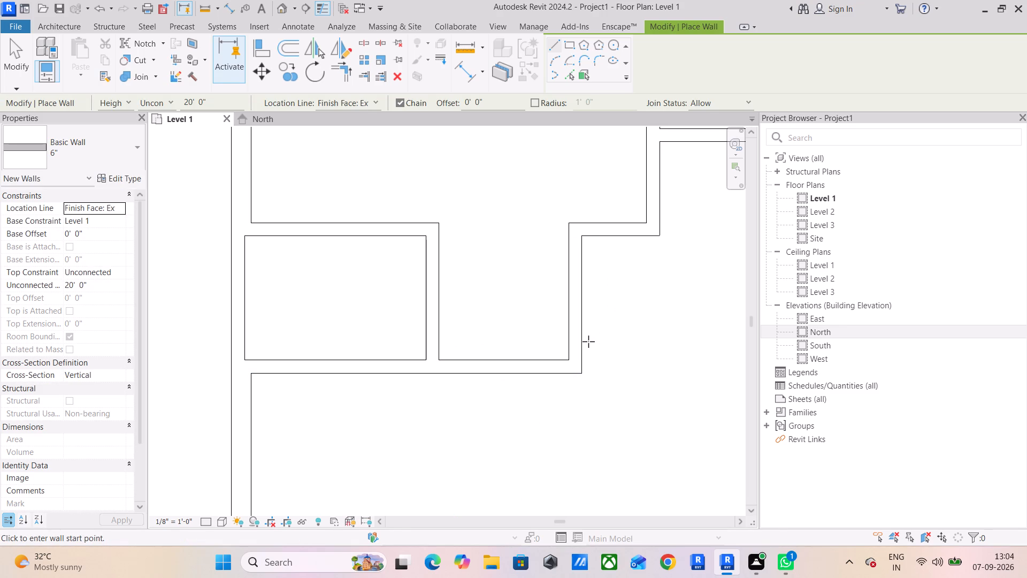
key(Escape)
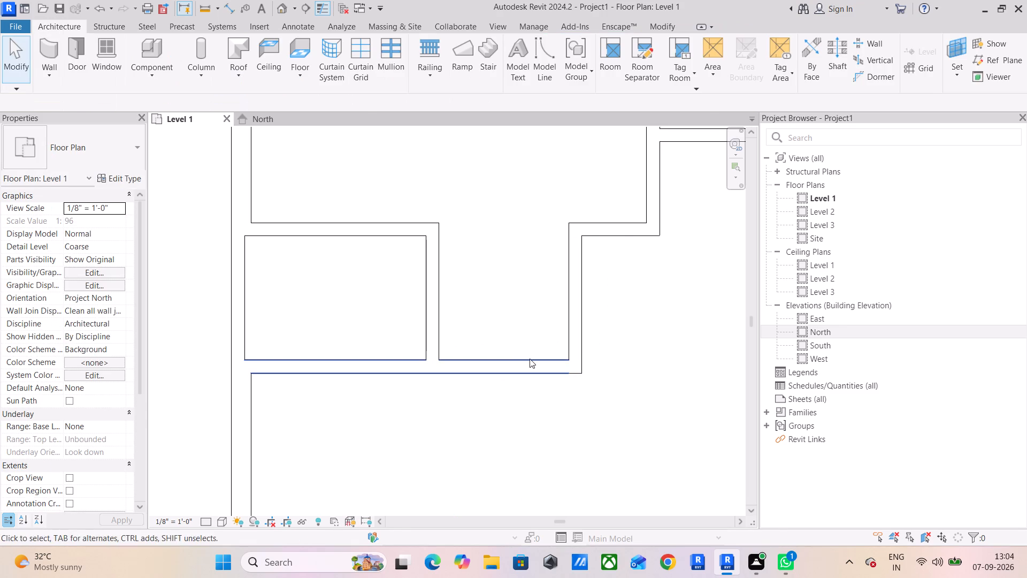
Set the clear depth above the small rooms' bottom wall to 4'6".
click(530, 359)
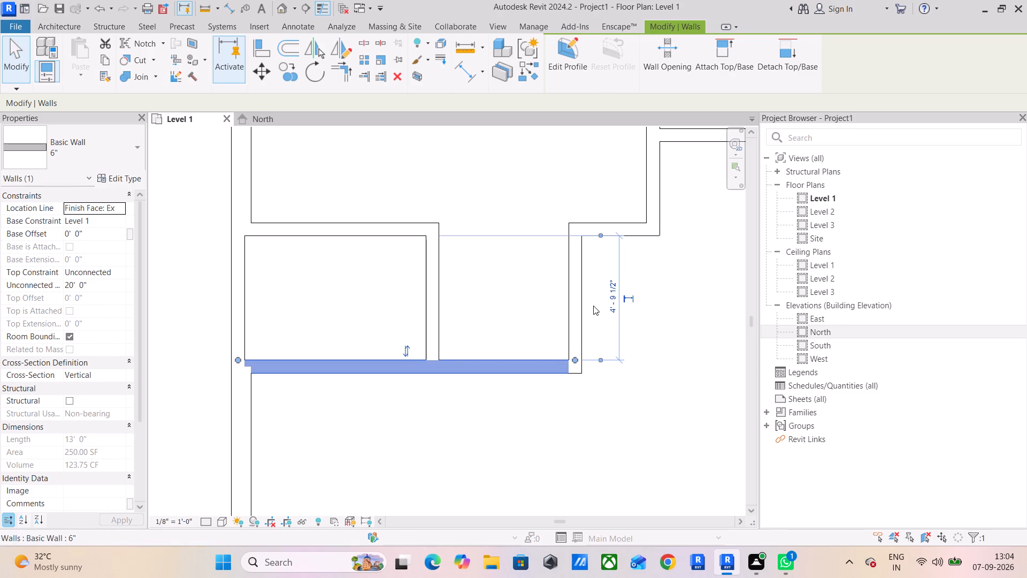
click(612, 301)
text(4'6")
key(Return)
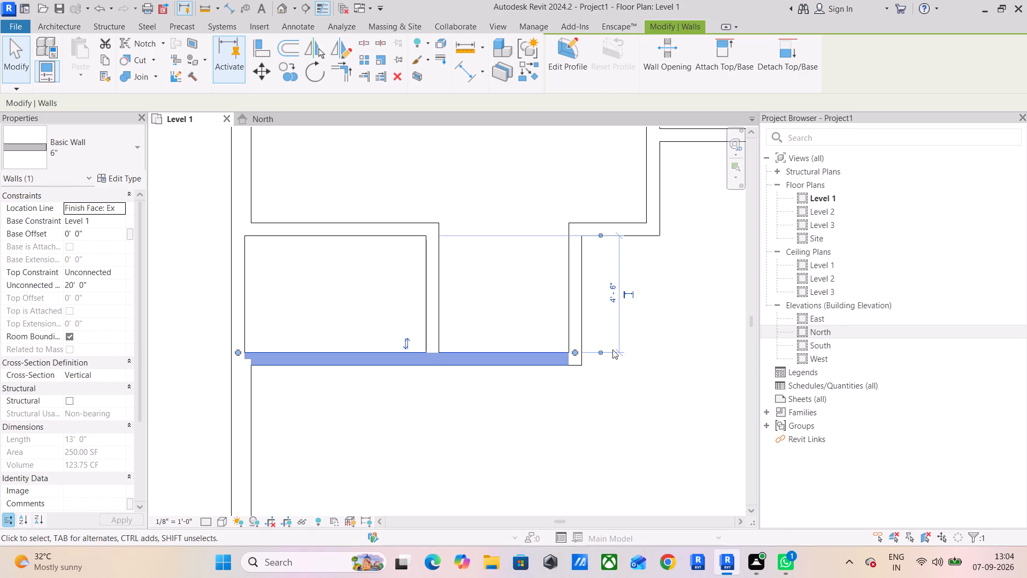
key(Escape)
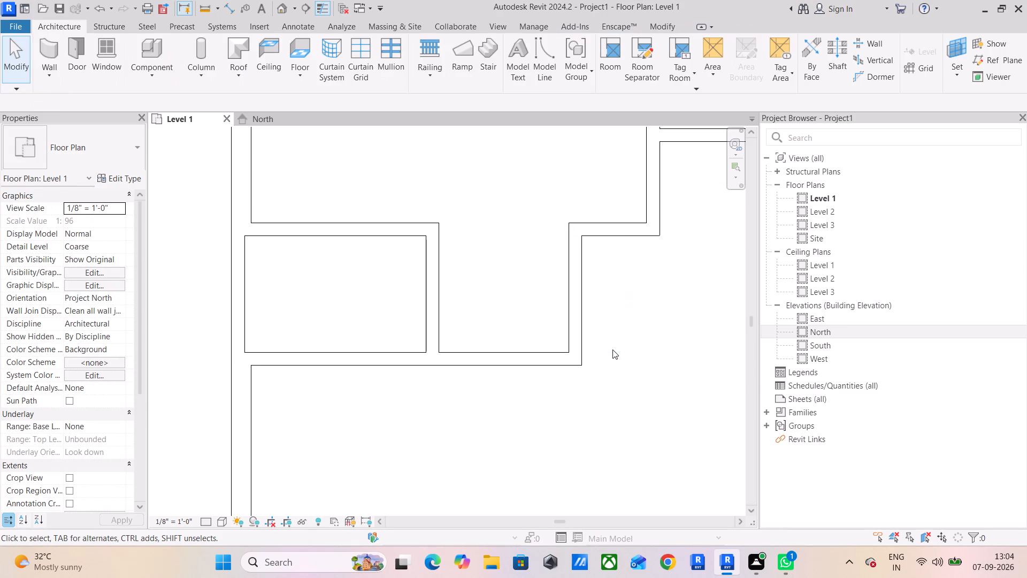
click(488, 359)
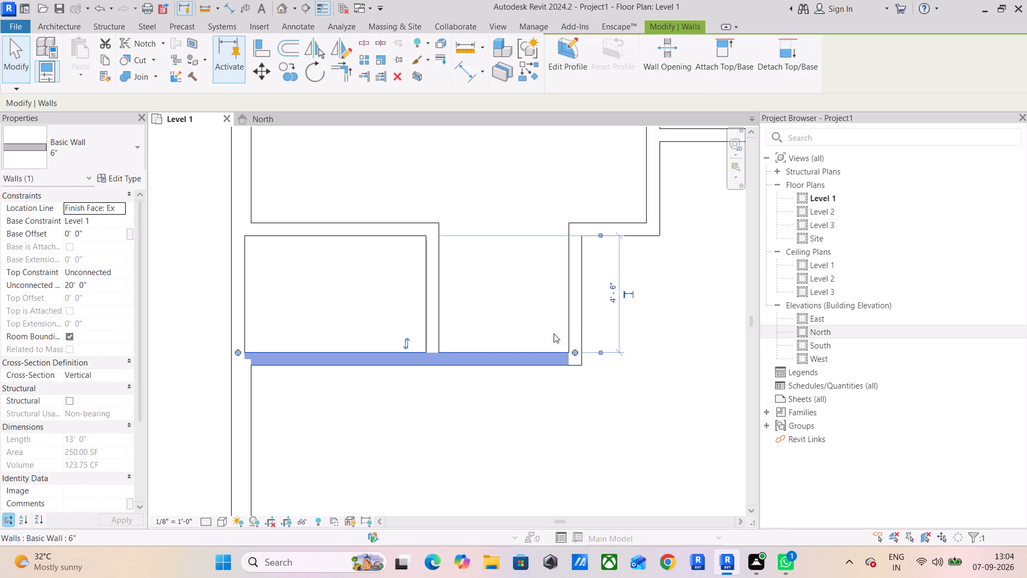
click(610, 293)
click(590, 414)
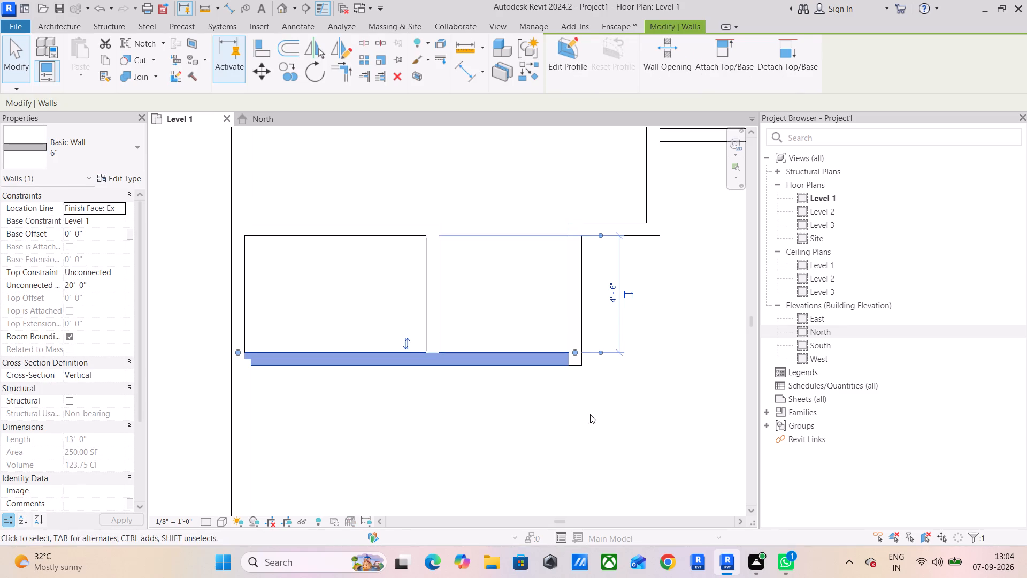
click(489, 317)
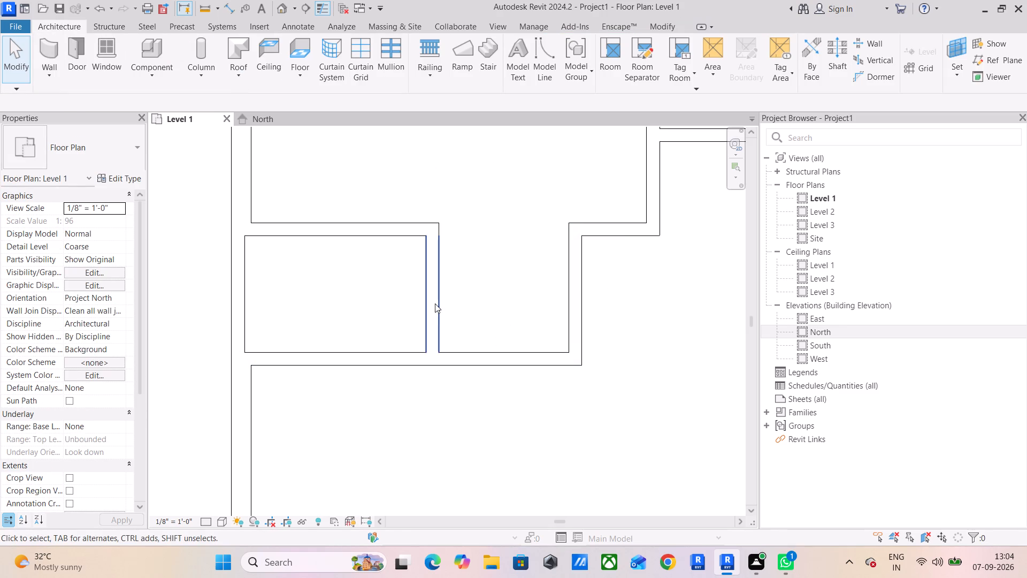
Set the left small room's clear width to 7'6" by moving the partition between the two small rooms.
click(435, 303)
click(333, 179)
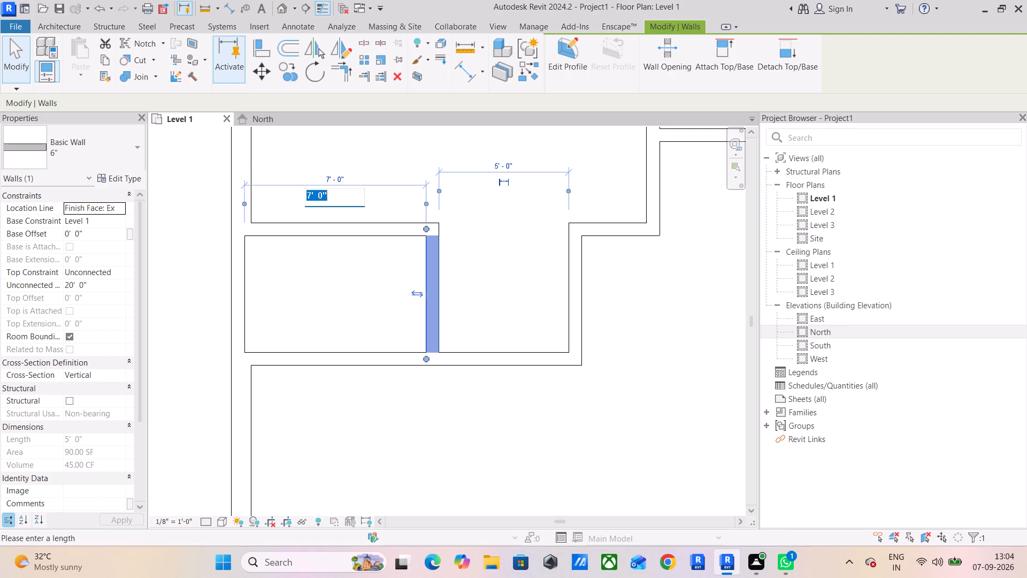
text(7'6")
key(Return)
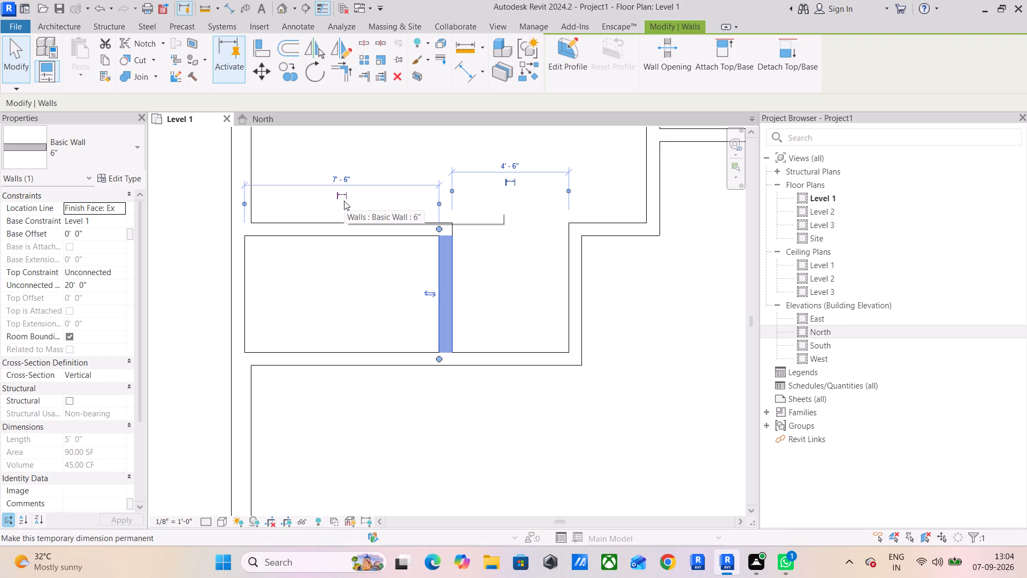
key(Escape)
Set the right small room's clear width to 5' by moving its right wall.
click(440, 282)
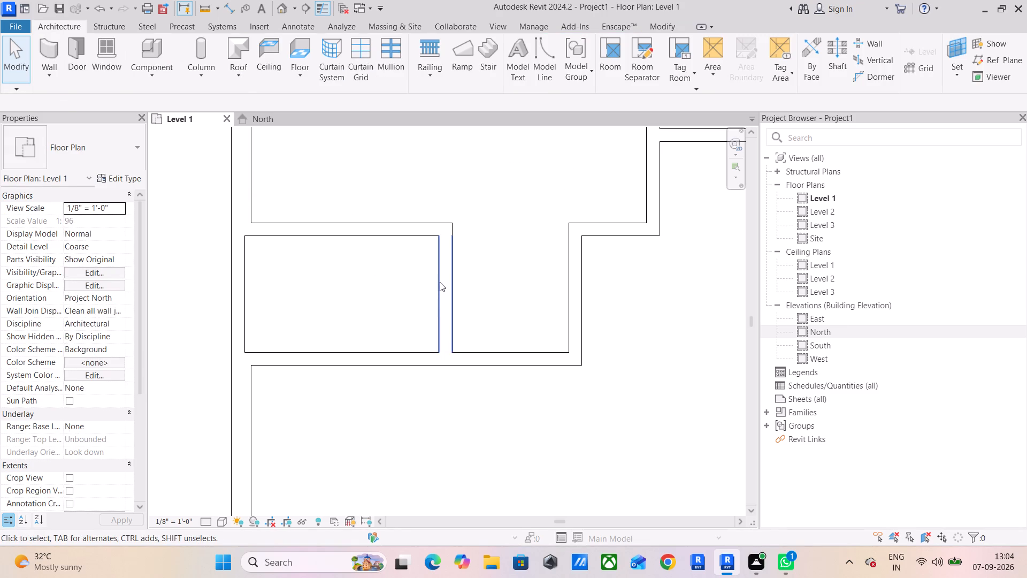
click(573, 272)
click(504, 165)
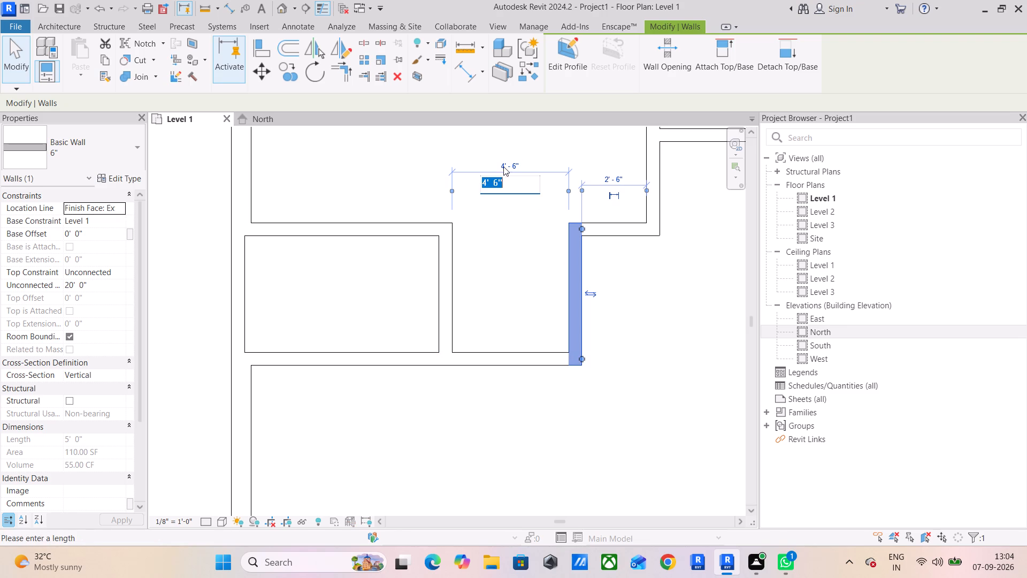
text(5')
key(Return)
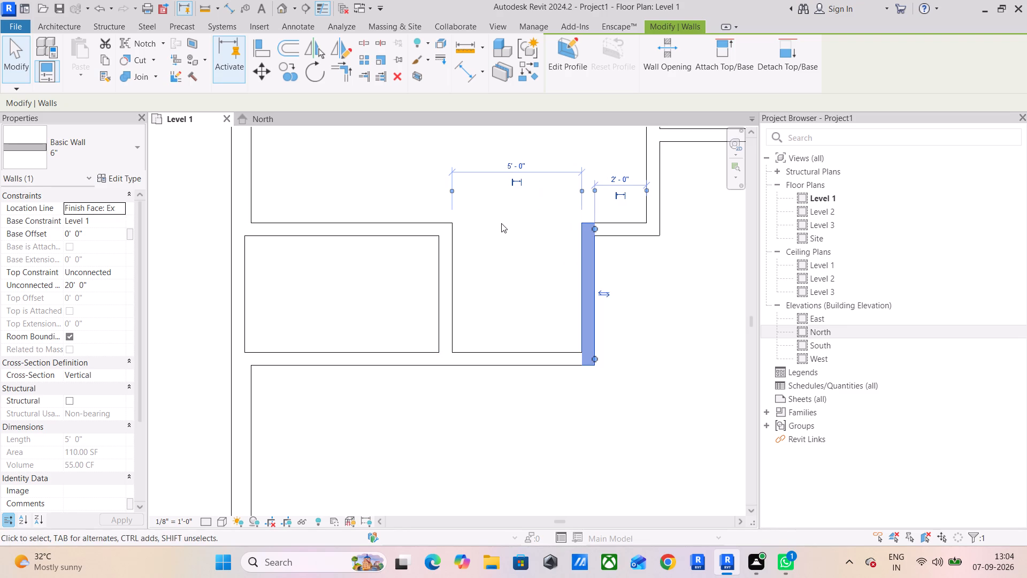
click(502, 407)
Check the clear depth and widths of the two small rooms against their bottom, top and partition walls.
scroll(515, 390, down, 5)
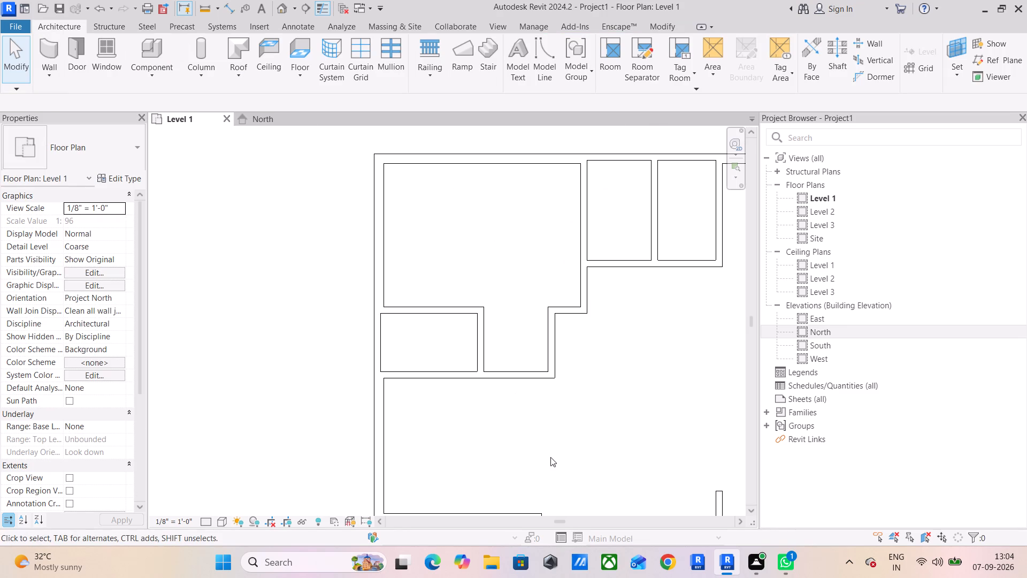
middle_drag(550, 457, 450, 332)
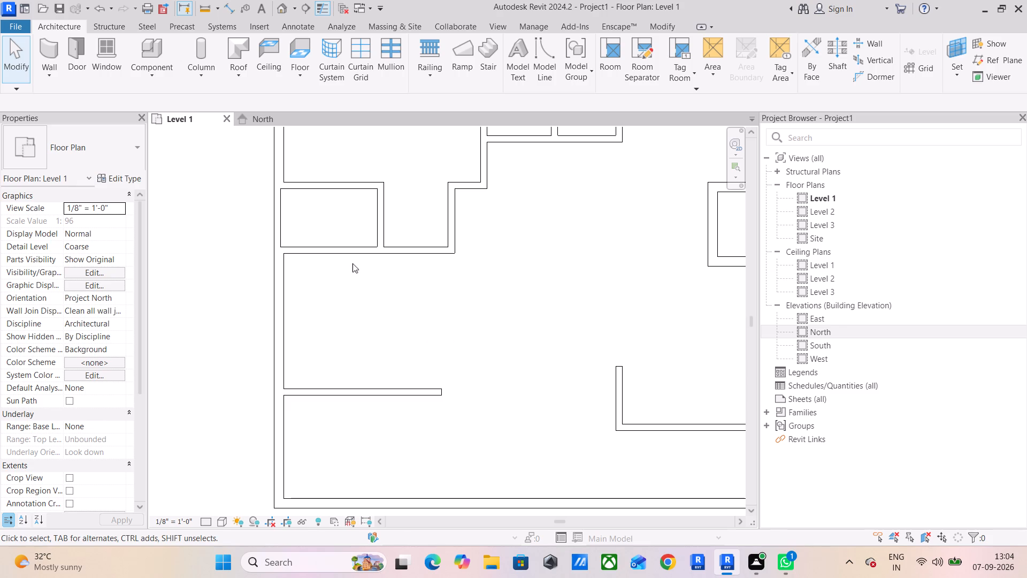
click(341, 253)
click(319, 186)
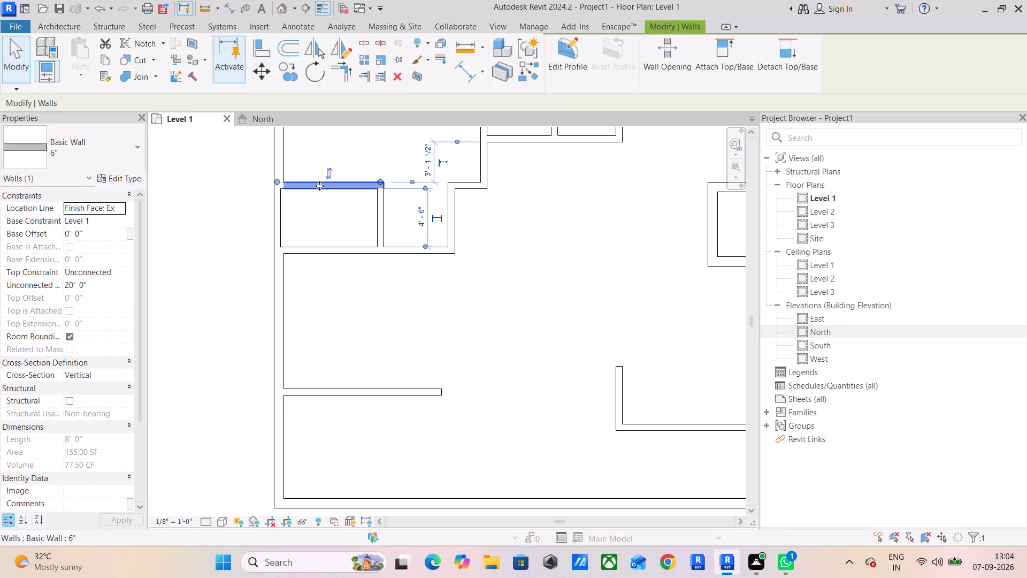
scroll(325, 197, up, 3)
middle_drag(345, 240, 335, 321)
click(401, 316)
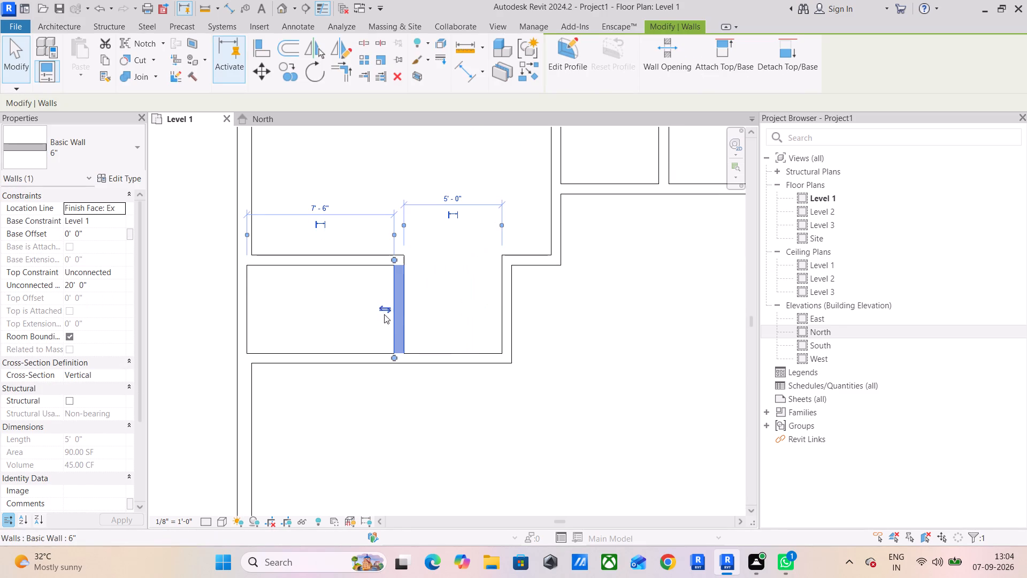
scroll(315, 252, up, 4)
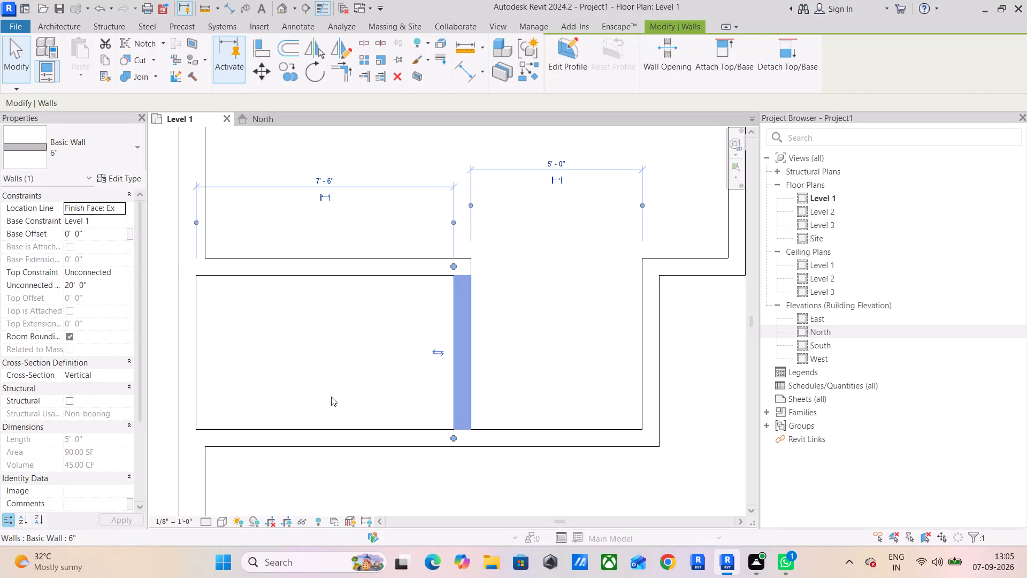
key(Escape)
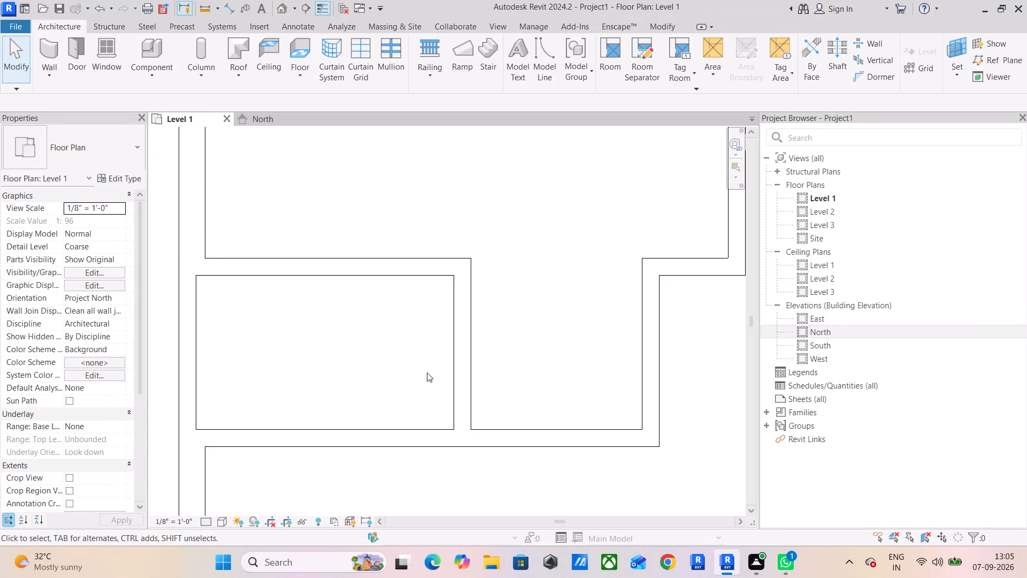
Delete the horizontal 6" partition wall in the area below the two small rooms.
scroll(427, 372, down, 4)
middle_drag(446, 435, 326, 252)
click(394, 453)
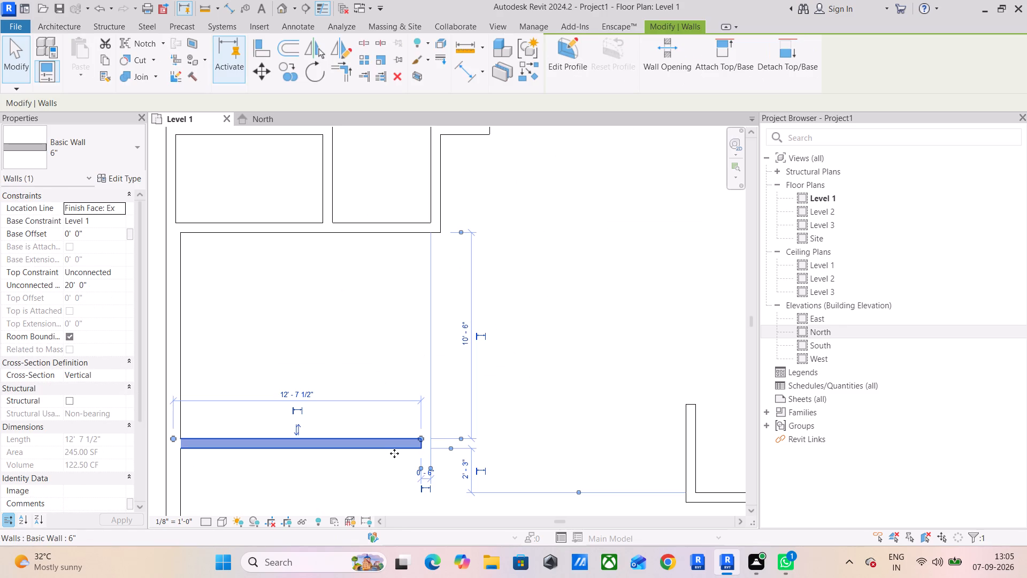
key(Delete)
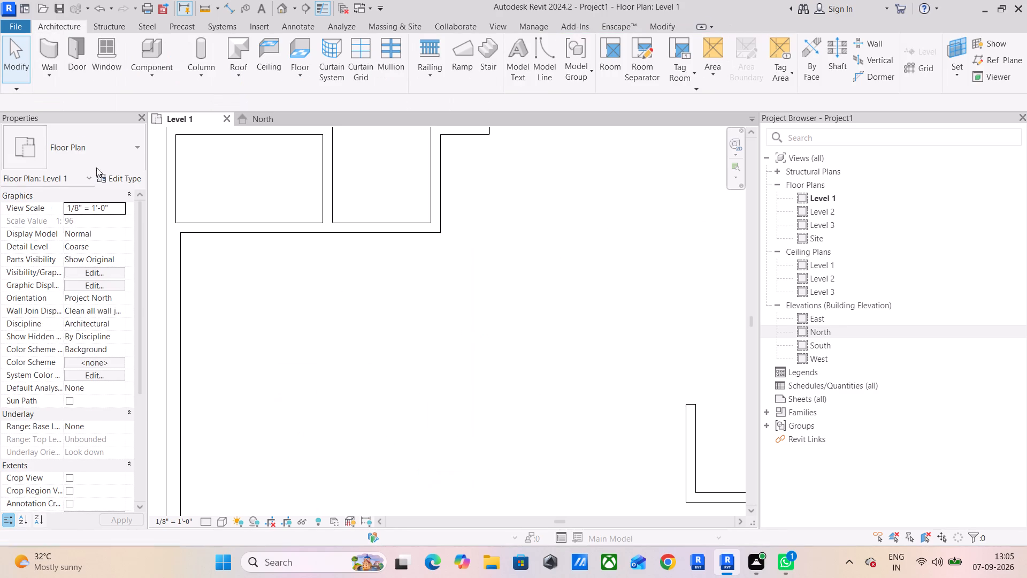
Draw a horizontal 6" wall 12'7.5" long from the left exterior wall, starting 10'6" below the small rooms' bottom wall.
click(47, 55)
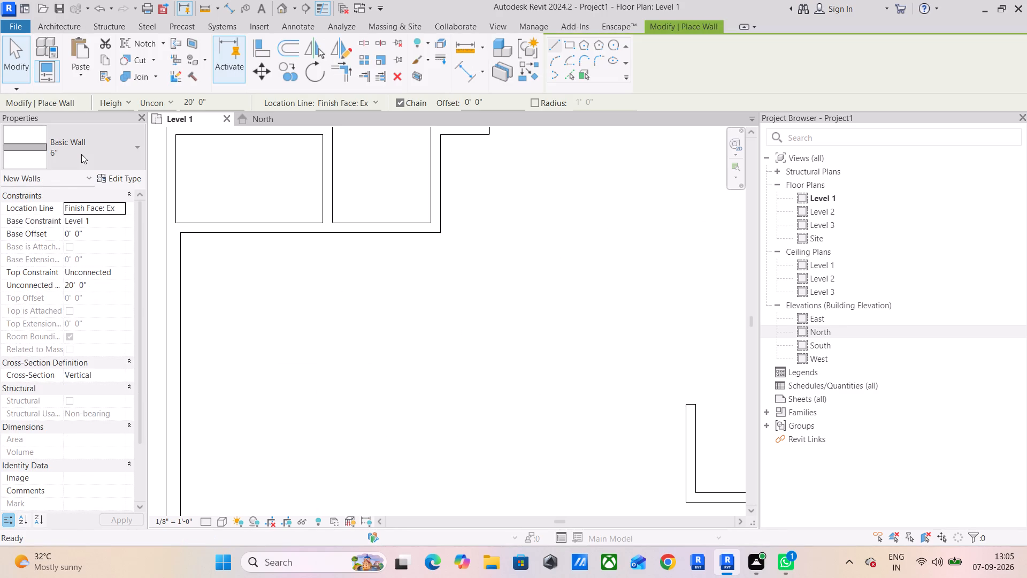
click(81, 154)
click(65, 211)
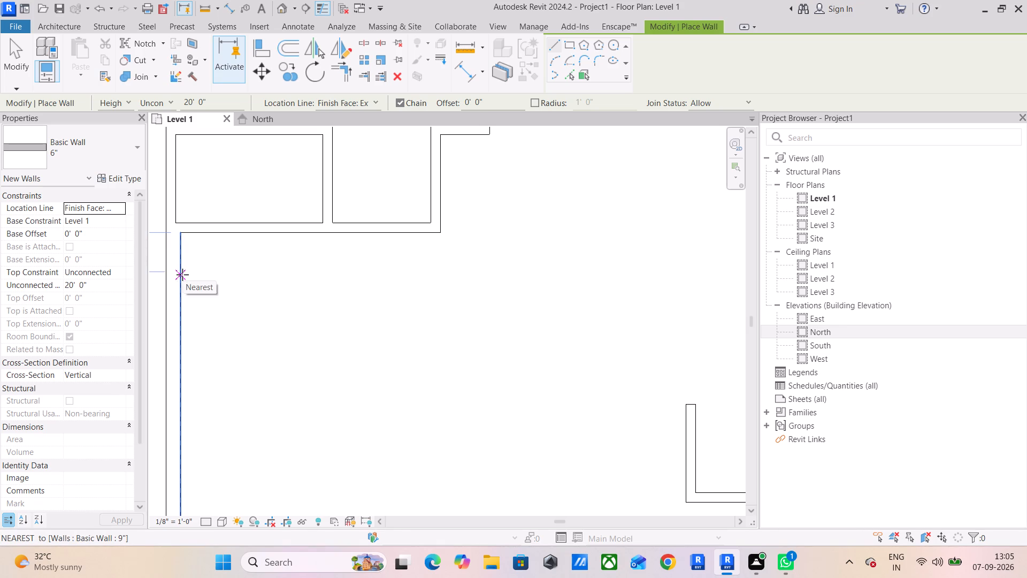
text(10'6+)
key(shift+quotedbl)
middle_drag(269, 323, 372, 325)
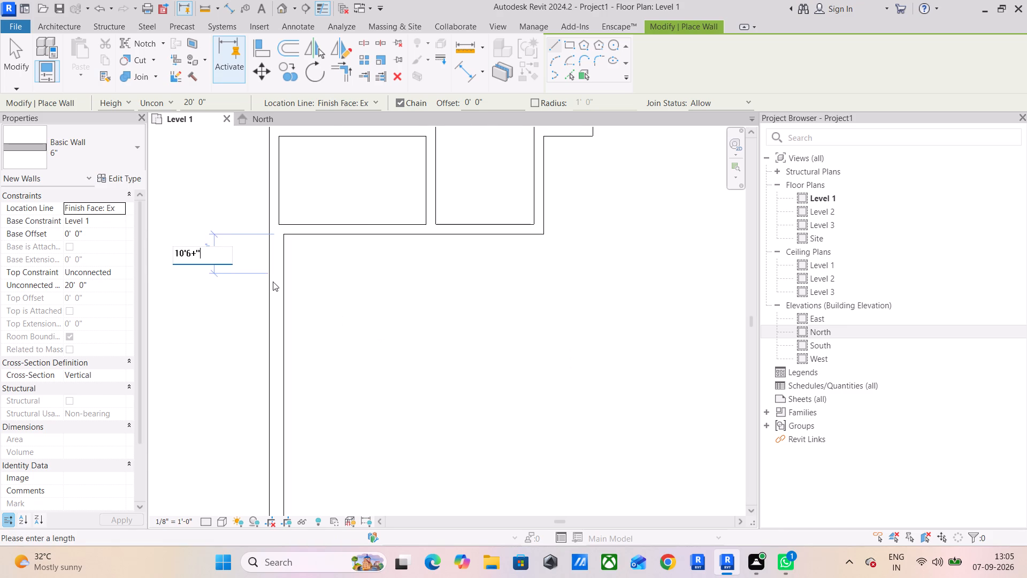
key(BackSpace)
key(BackSpace)
key(shift+quotedbl)
key(Return)
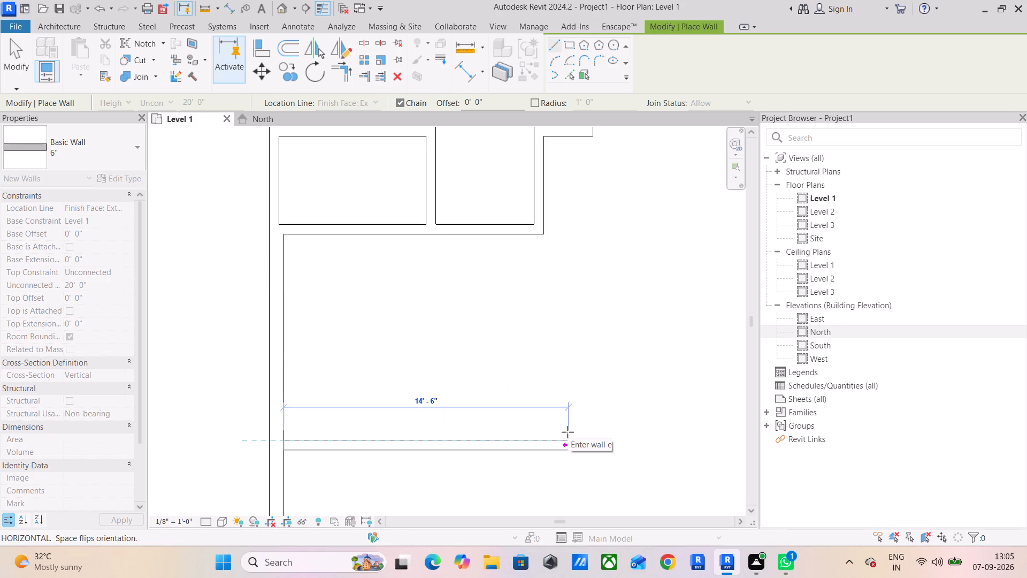
text(12'7.5")
key(Return)
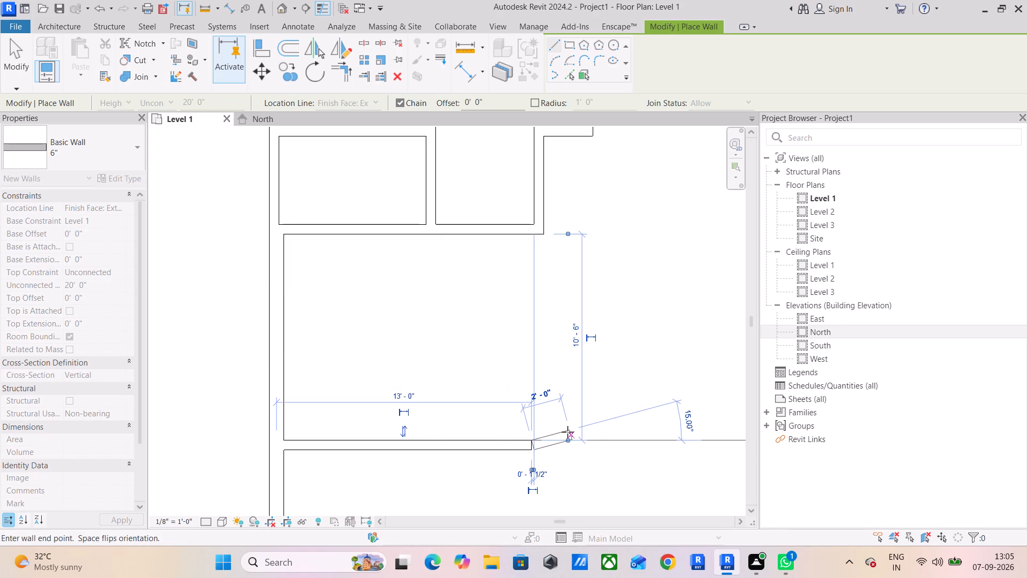
Close the new room with a vertical 6" wall from the partition's free end up to the small rooms' bottom wall.
scroll(529, 240, up, 3)
click(526, 234)
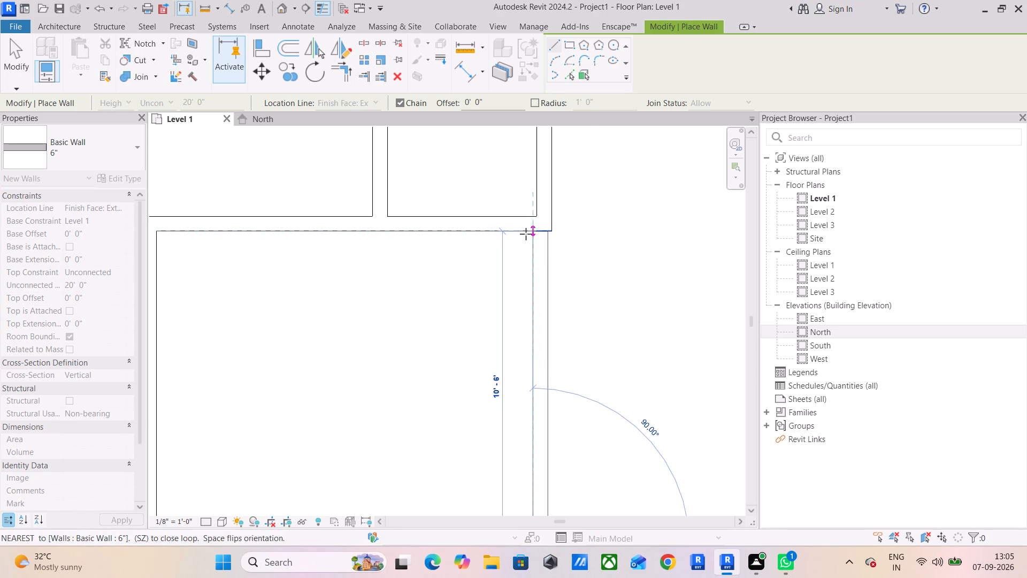
key(Escape)
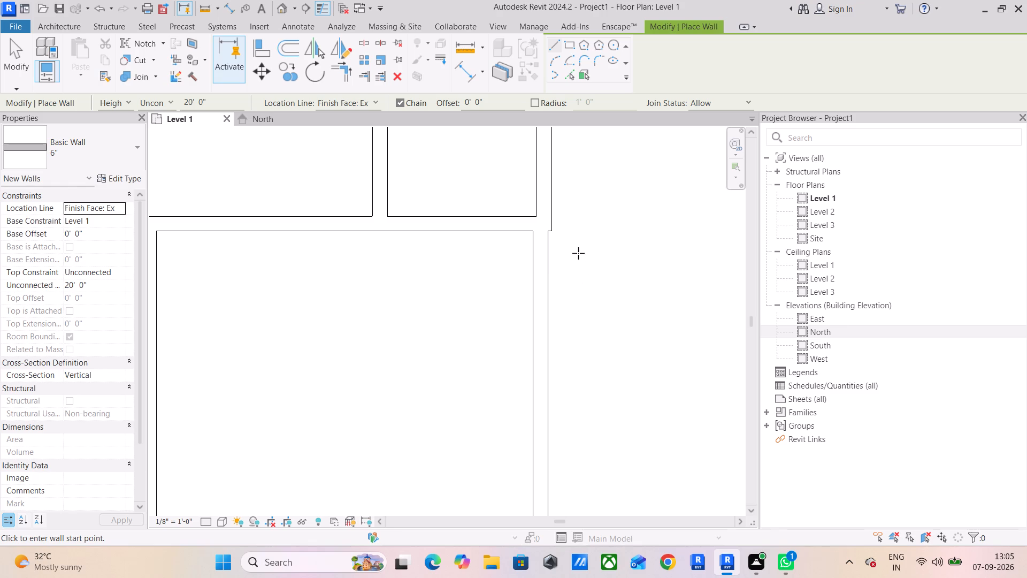
key(Escape)
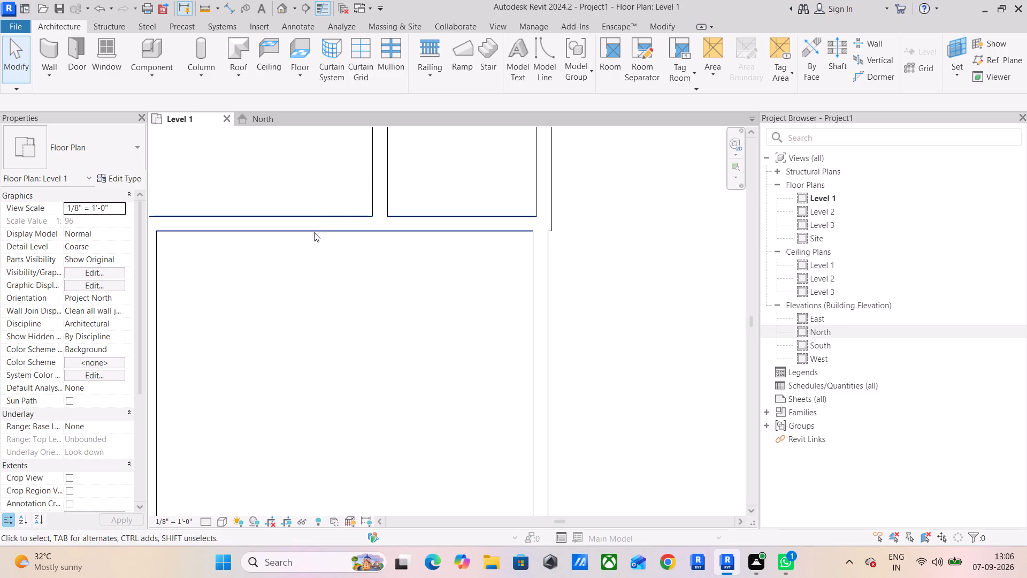
Measure the new room's clear width along its top wall and the overall width of the small rooms above.
click(204, 5)
middle_drag(296, 281, 327, 287)
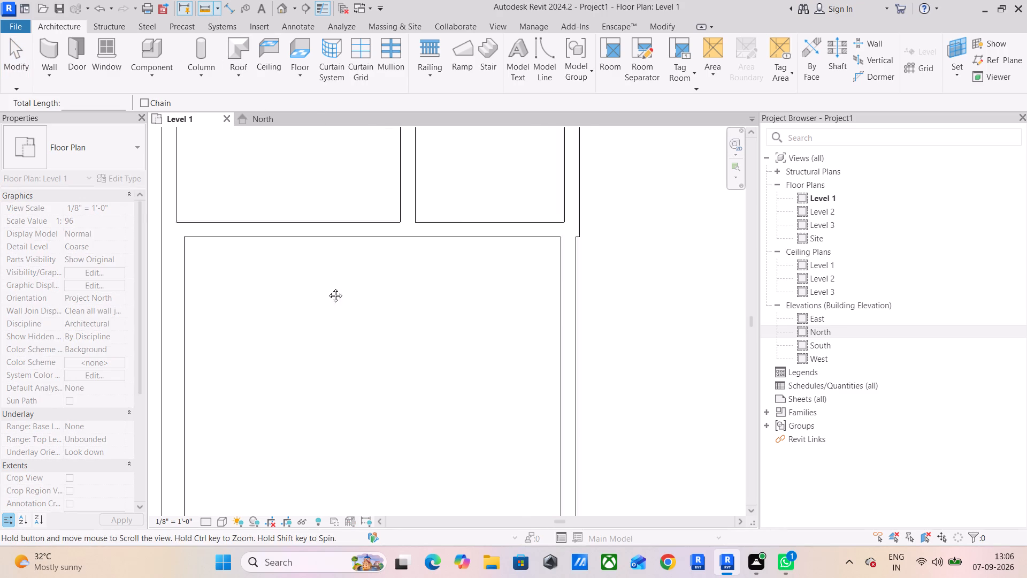
middle_drag(327, 287, 352, 285)
click(213, 235)
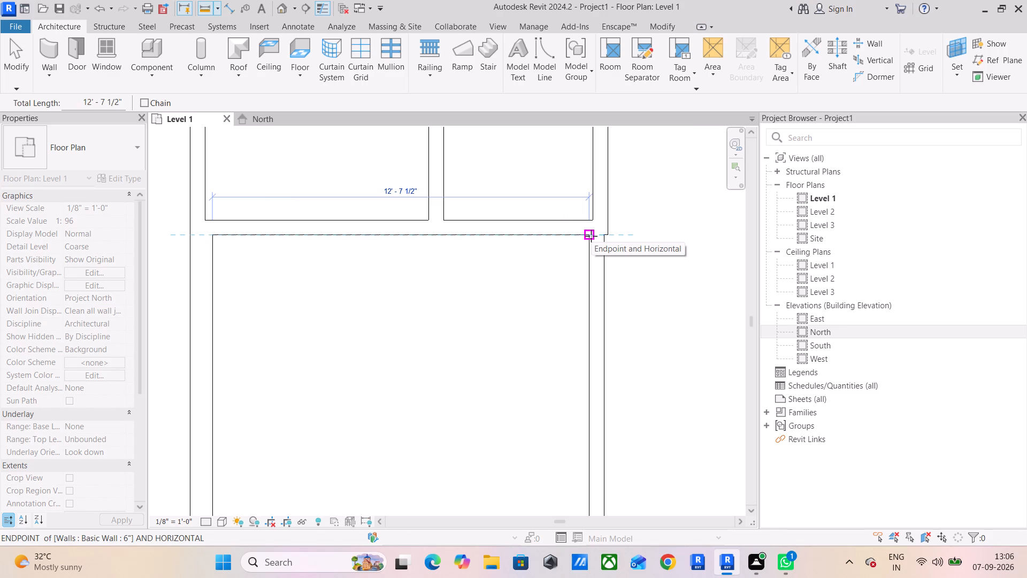
key(Escape)
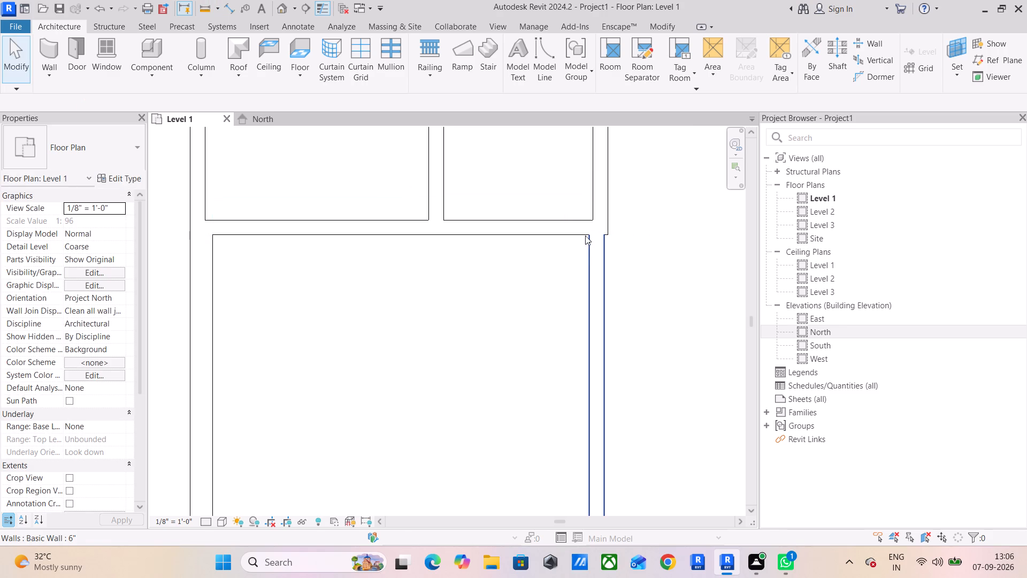
click(210, 5)
click(205, 217)
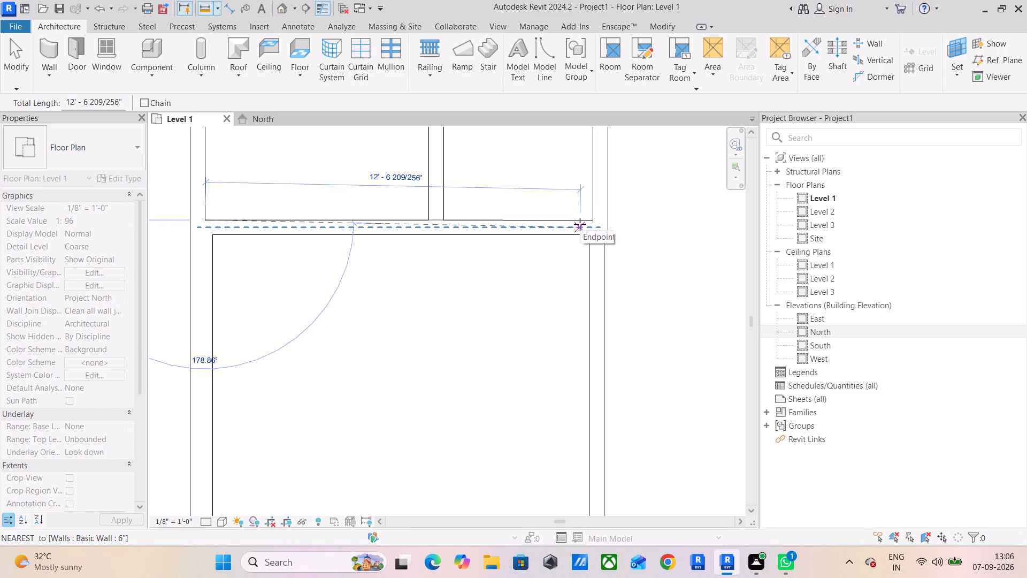
key(Escape)
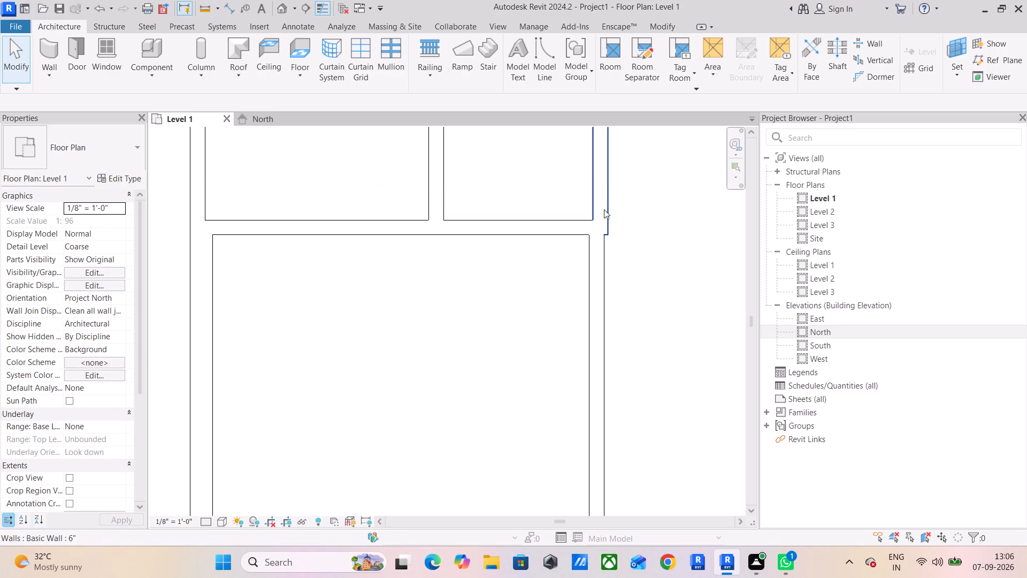
Shift both ends of the right small room's right wall so it lines up vertically with the new wall below.
click(599, 186)
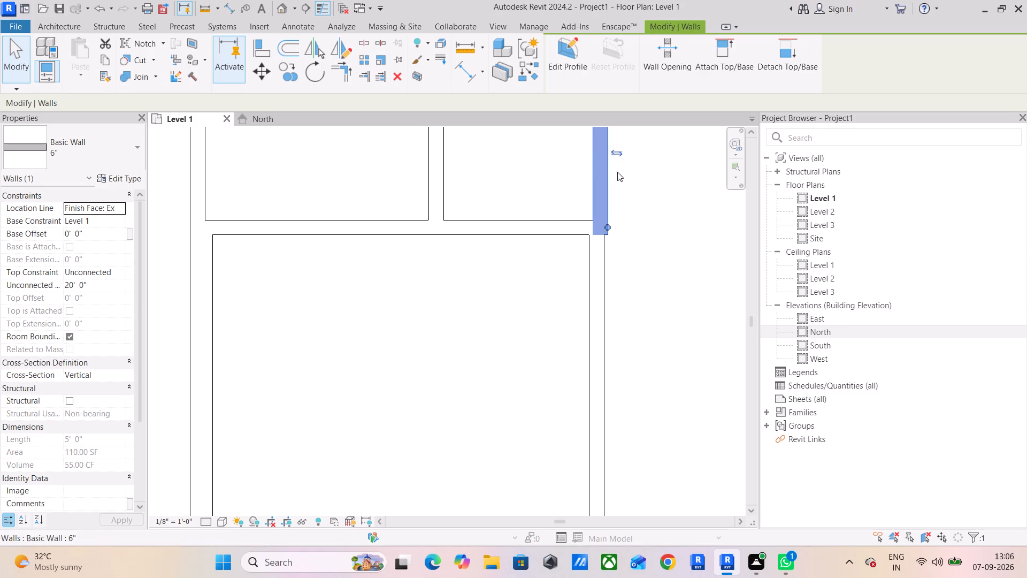
click(614, 153)
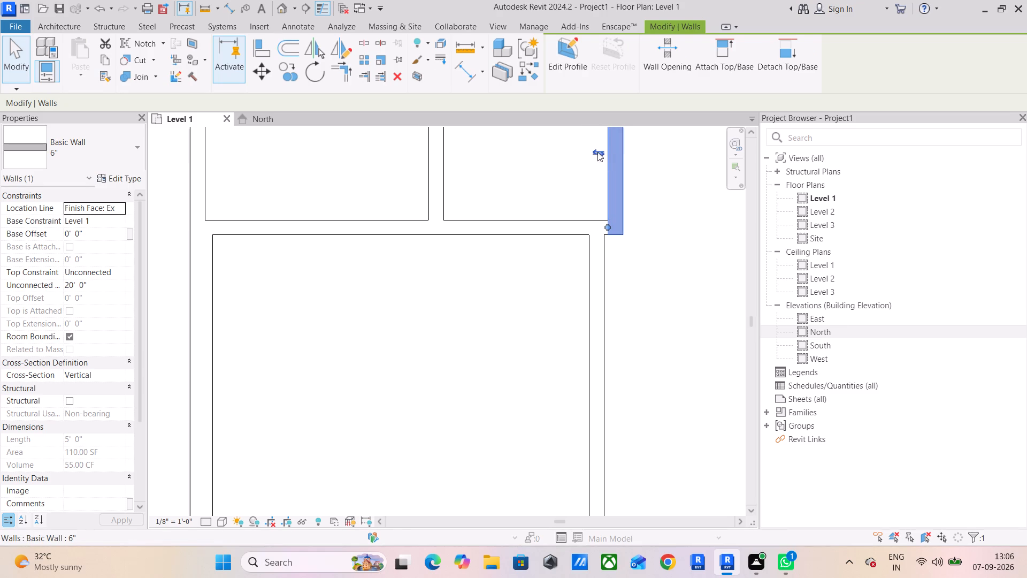
click(597, 152)
scroll(611, 226, up, 5)
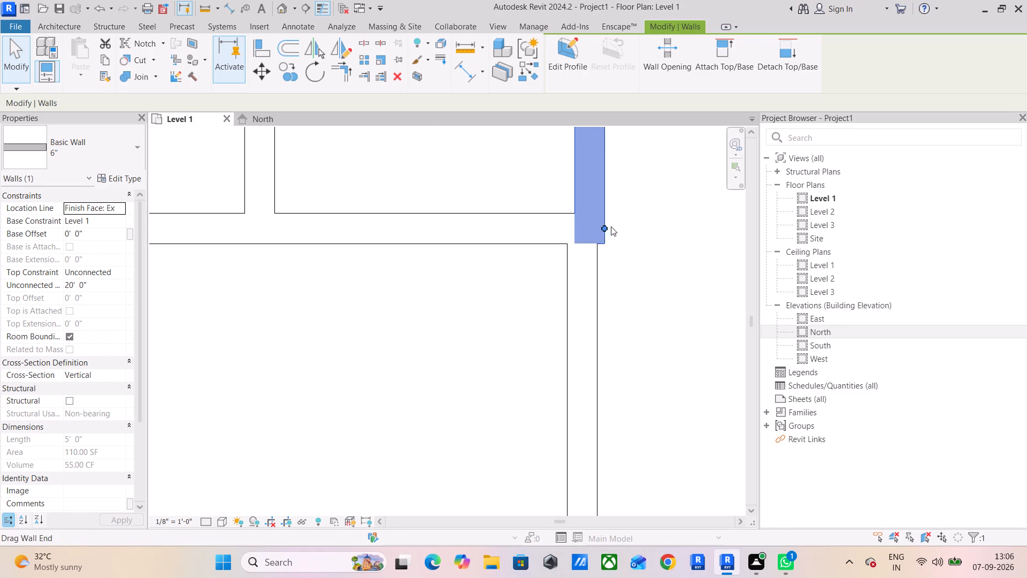
scroll(608, 244, up, 3)
drag(602, 220, 597, 220)
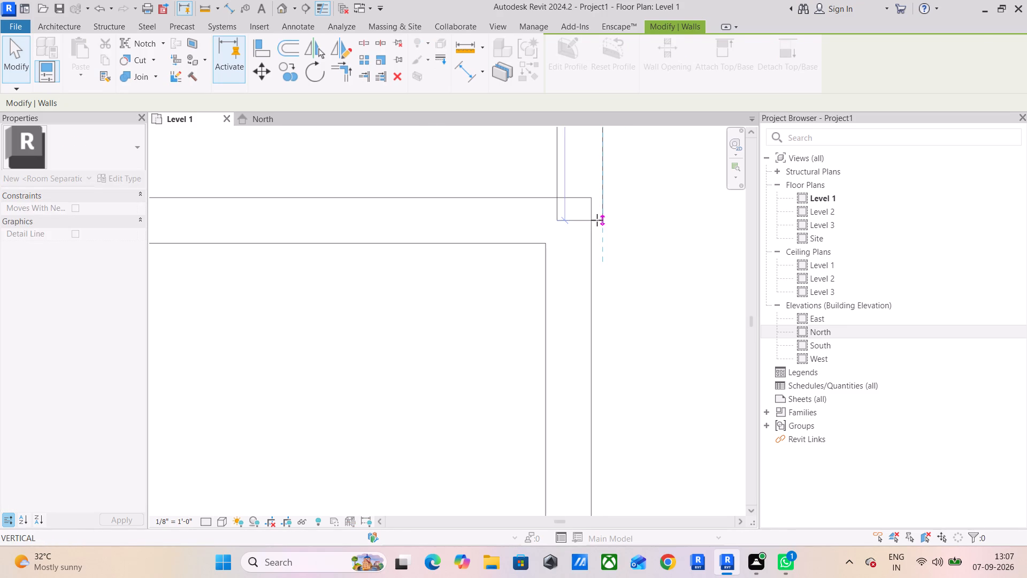
drag(597, 220, 592, 221)
middle_drag(620, 231, 618, 423)
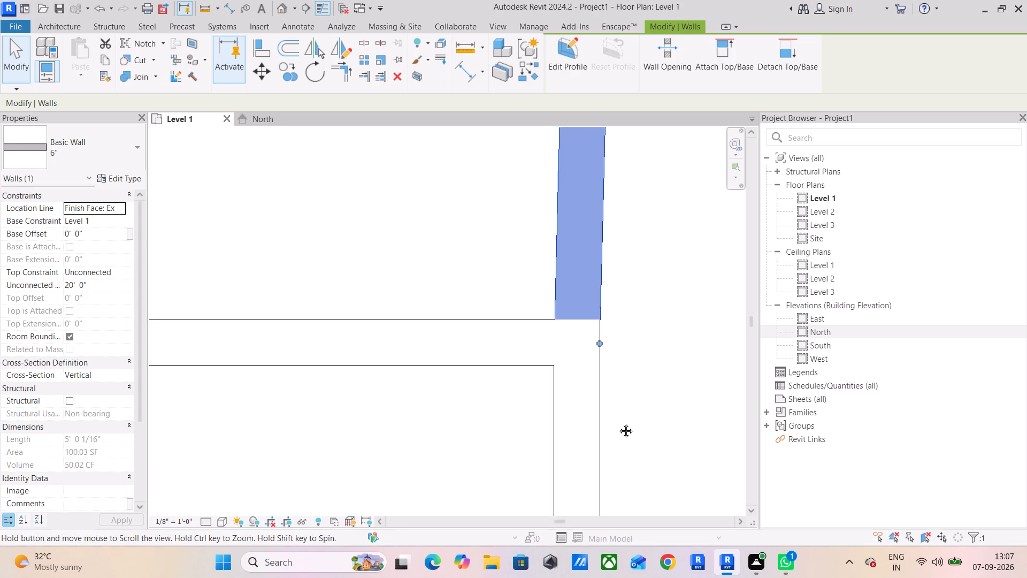
middle_drag(618, 423, 618, 433)
scroll(600, 323, down, 5)
middle_drag(612, 277, 585, 361)
scroll(559, 226, up, 3)
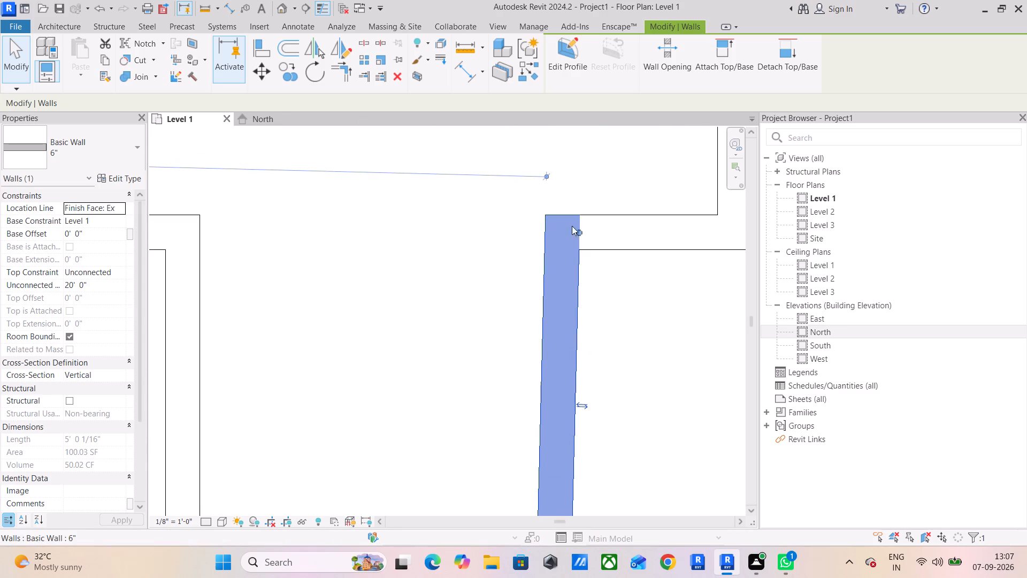
drag(581, 231, 573, 231)
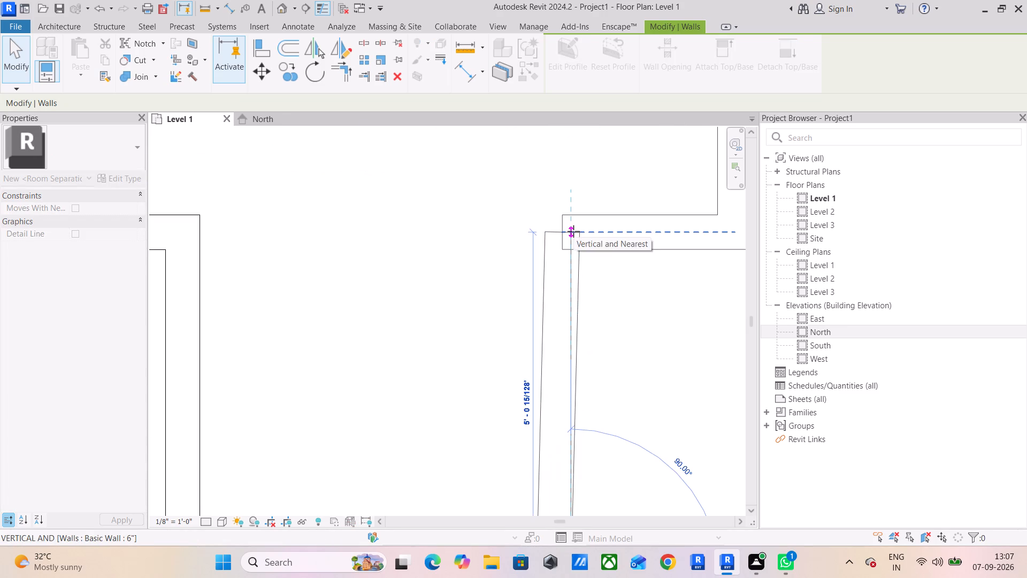
drag(573, 231, 568, 233)
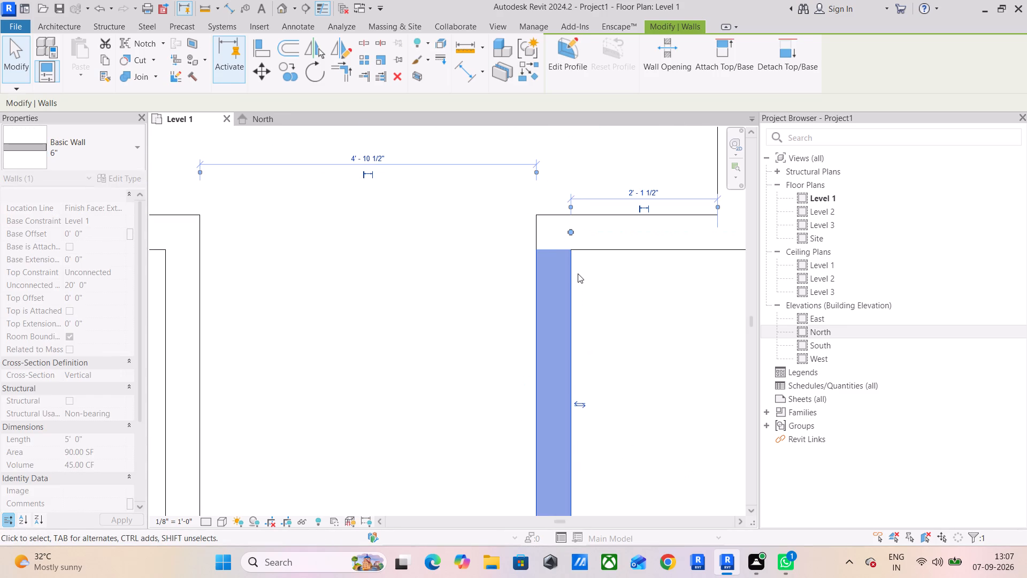
key(Escape)
Check the right small room's clear depth and width against its bottom and right walls.
scroll(578, 273, down, 5)
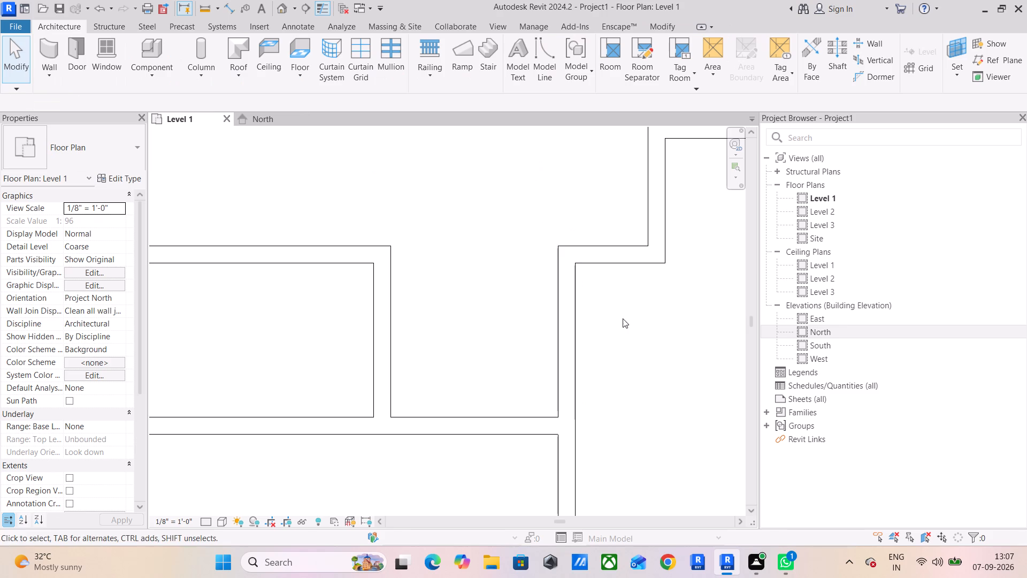
middle_drag(623, 318, 577, 196)
scroll(604, 256, down, 3)
click(520, 280)
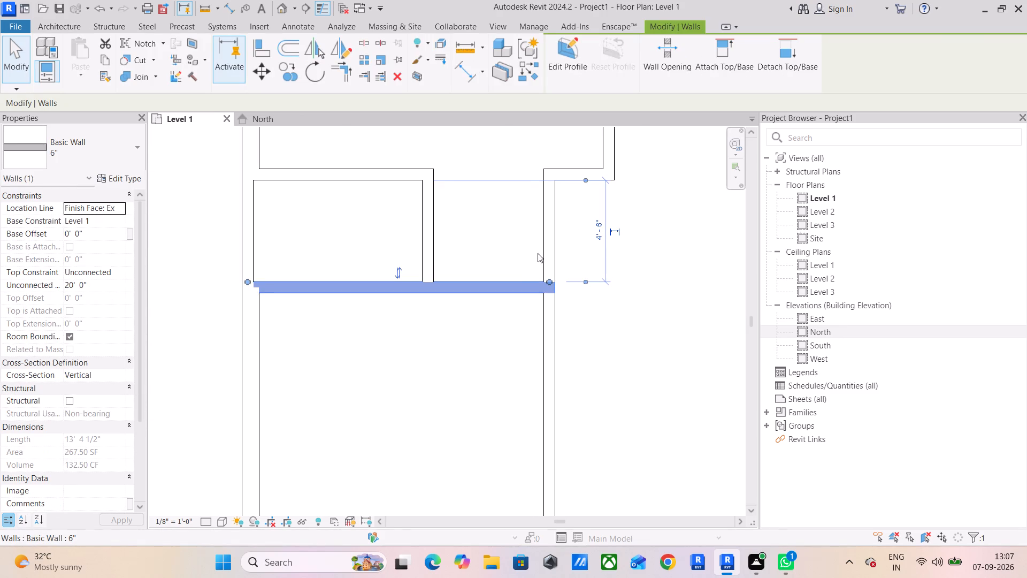
click(548, 235)
middle_drag(545, 233, 535, 335)
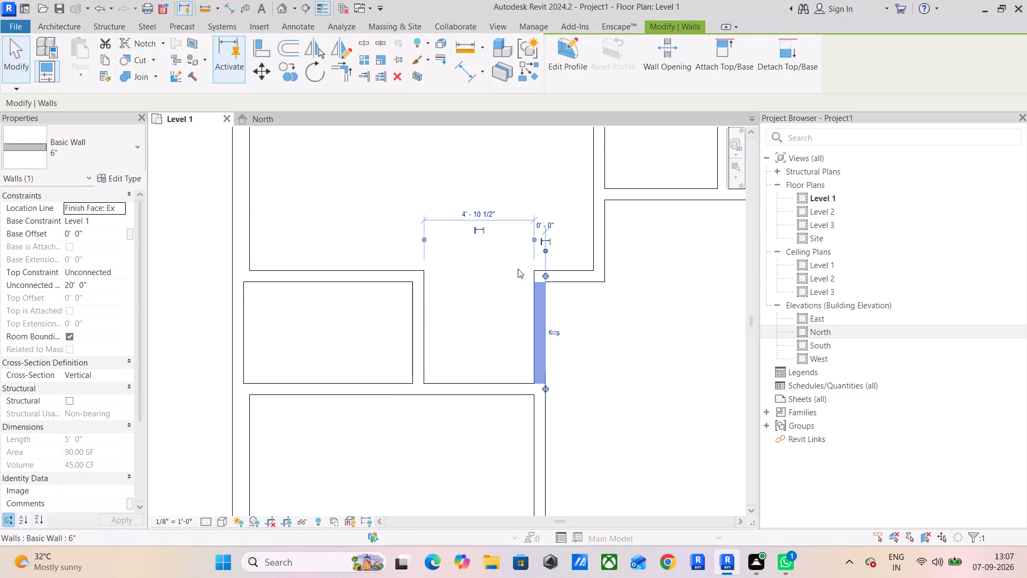
scroll(484, 235, up, 4)
scroll(367, 337, down, 4)
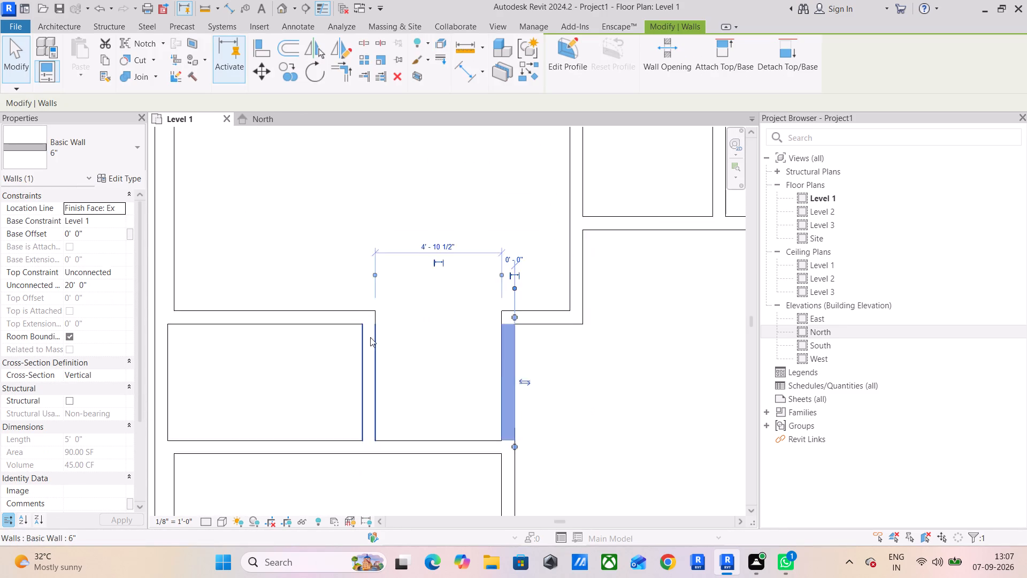
middle_drag(407, 354, 516, 290)
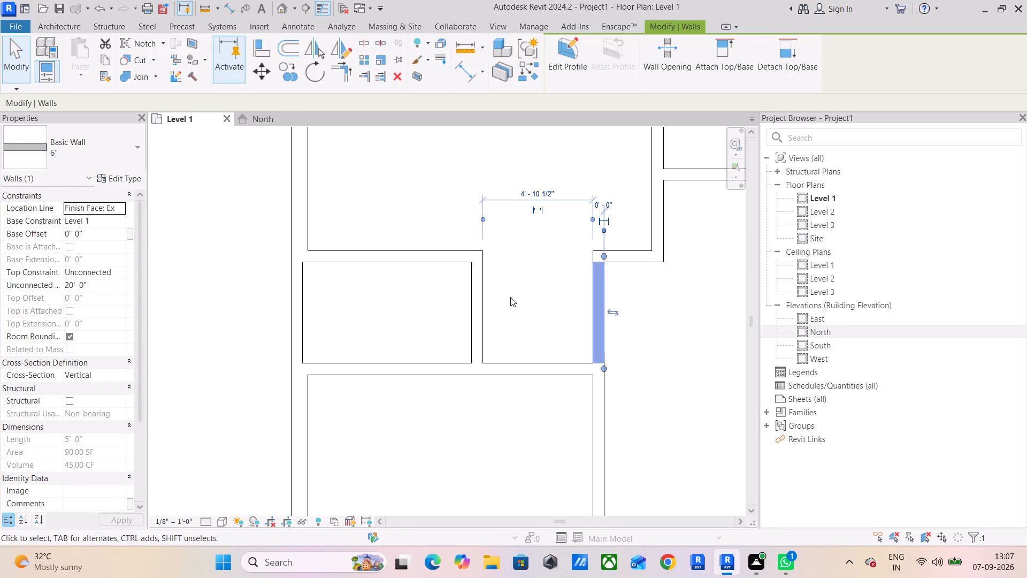
click(641, 302)
Split the left exterior 9" wall level with the bottom face of the lowest room's bottom wall.
scroll(510, 344, down, 4)
middle_drag(552, 418, 552, 415)
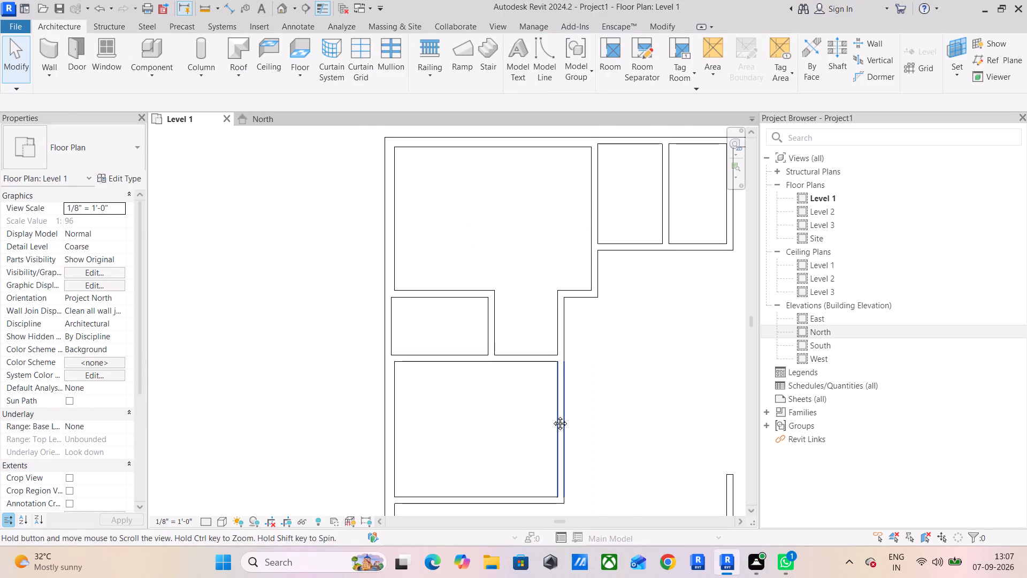
middle_drag(552, 415, 488, 252)
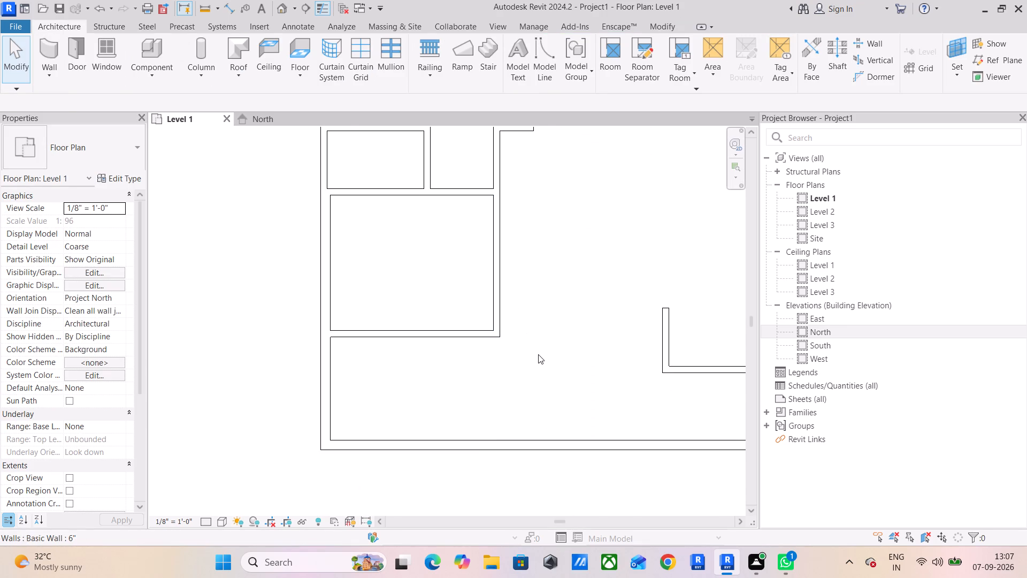
middle_drag(497, 381, 511, 294)
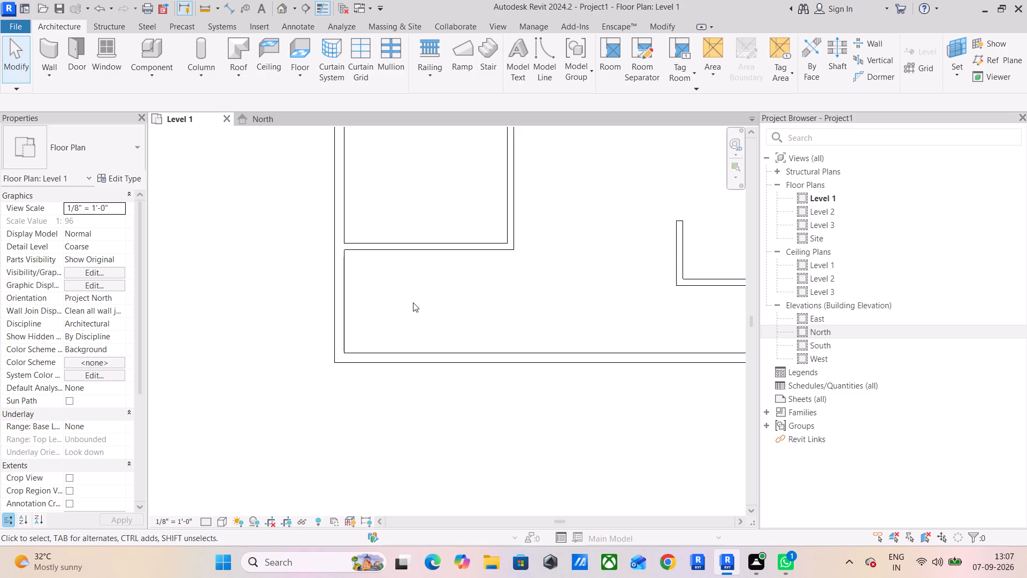
scroll(412, 302, up, 3)
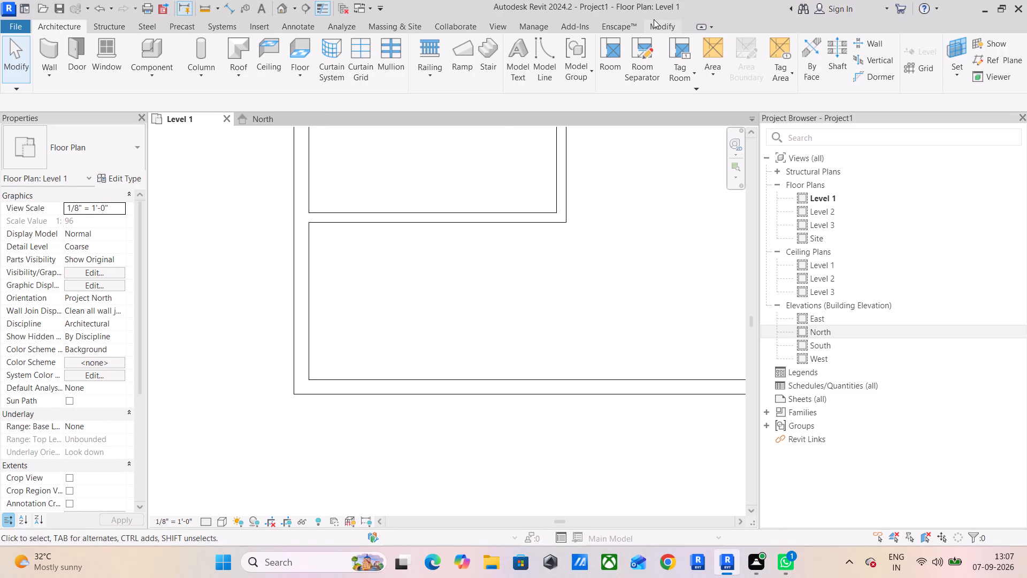
click(664, 29)
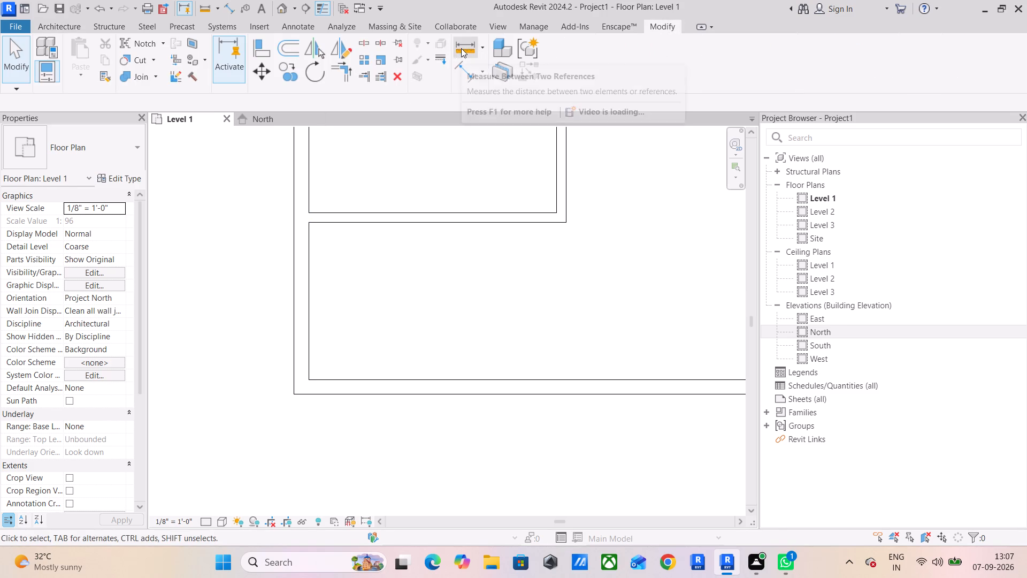
click(363, 48)
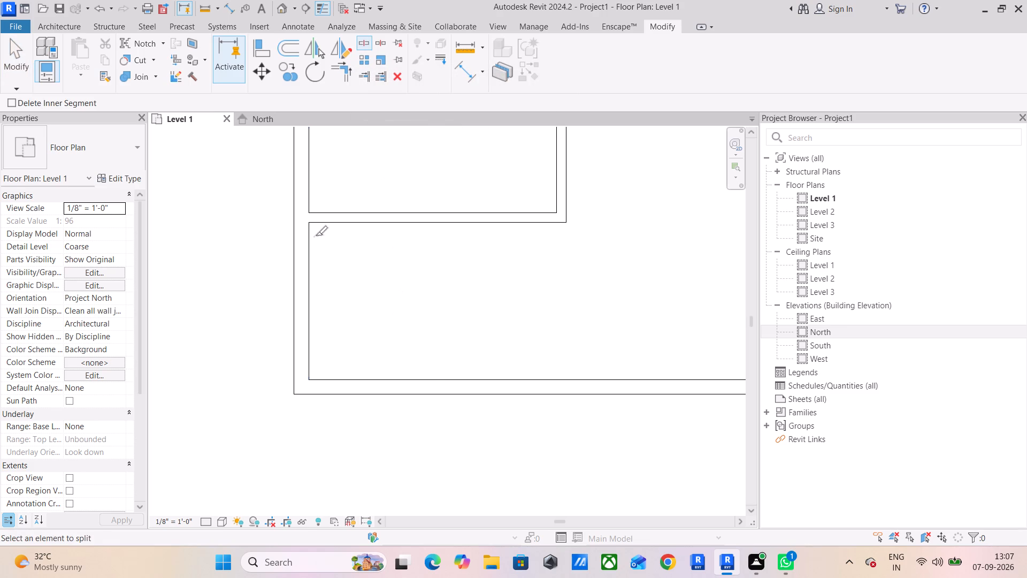
scroll(301, 223, up, 8)
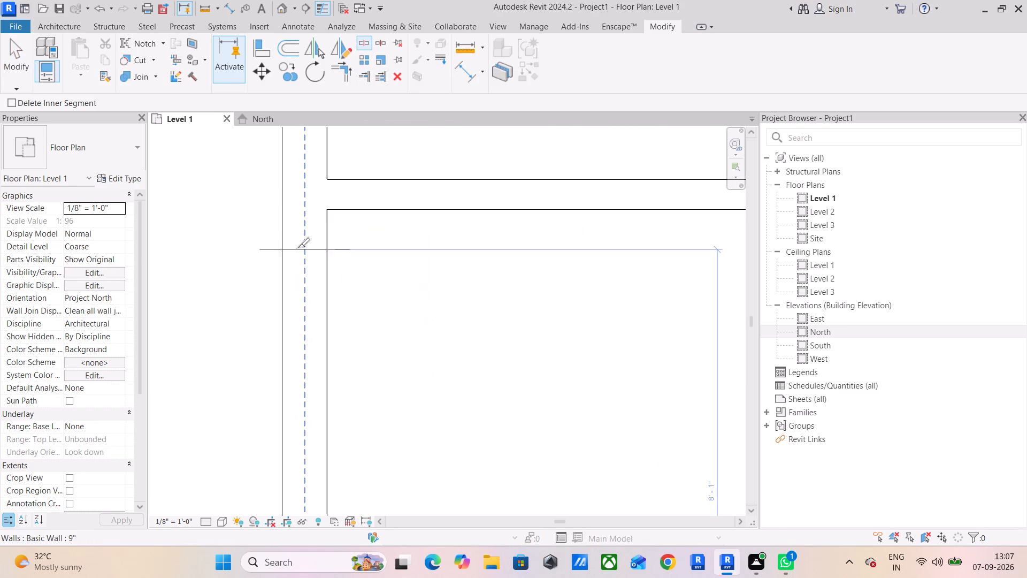
scroll(298, 247, up, 6)
click(318, 162)
scroll(443, 305, down, 4)
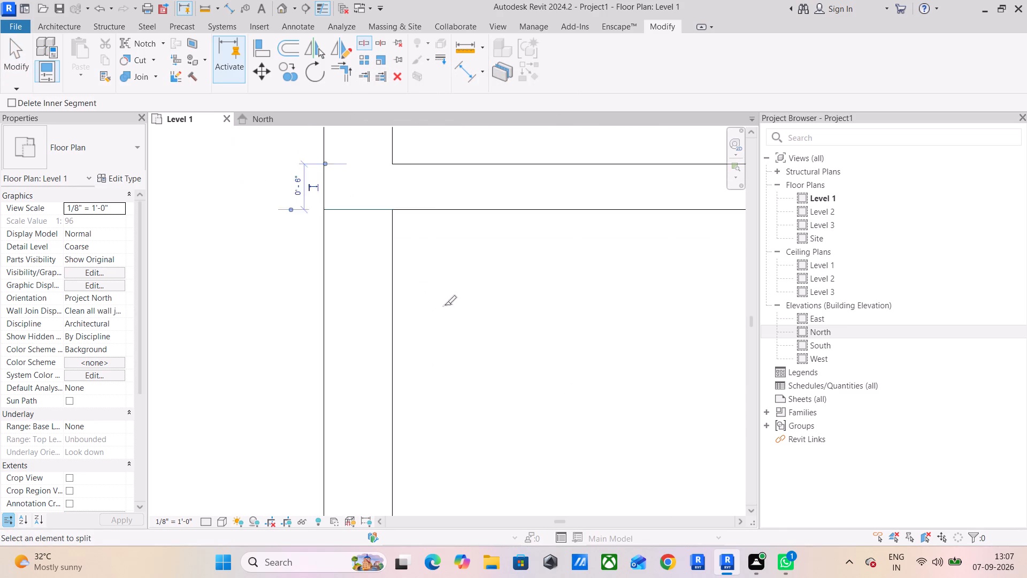
scroll(444, 305, down, 2)
scroll(474, 339, down, 3)
middle_drag(479, 344, 395, 150)
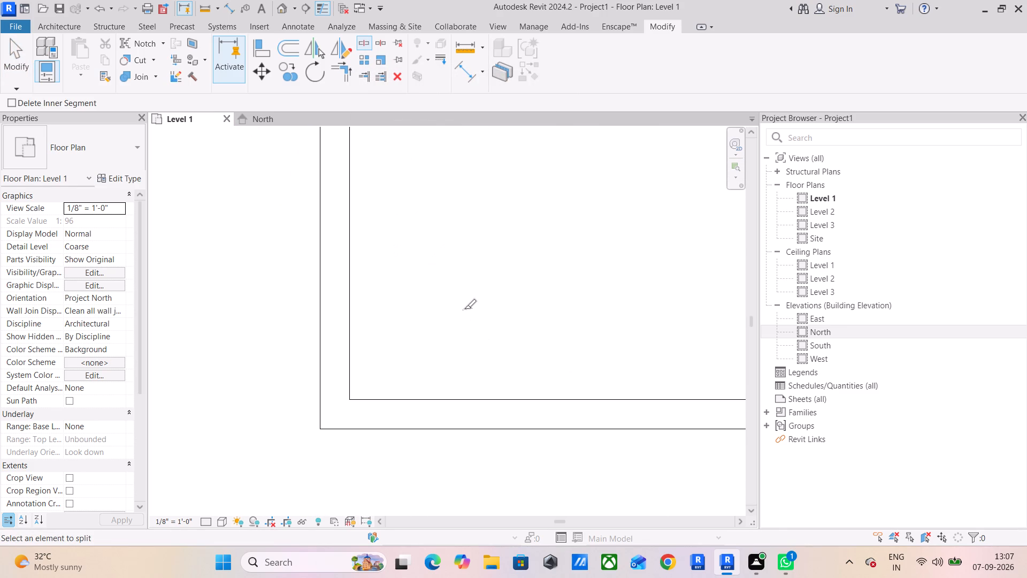
key(Escape)
key(Escape)
key(Escape)
Draw a vertical 6" wall, 9' from the left exterior wall's inner face, from the bottom exterior wall up to the room's bottom wall.
scroll(444, 284, down, 5)
middle_drag(532, 306, 451, 316)
click(62, 26)
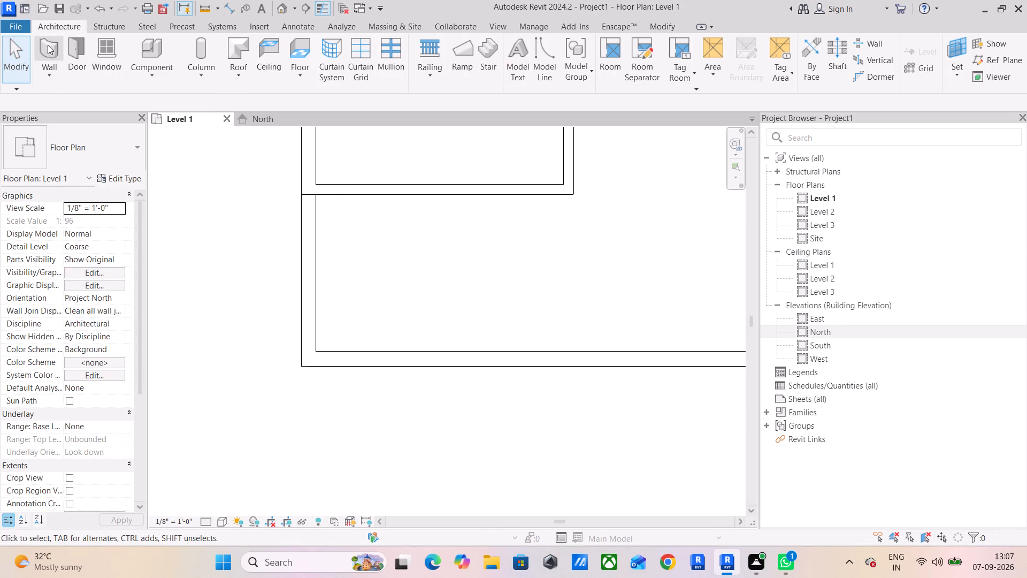
click(48, 45)
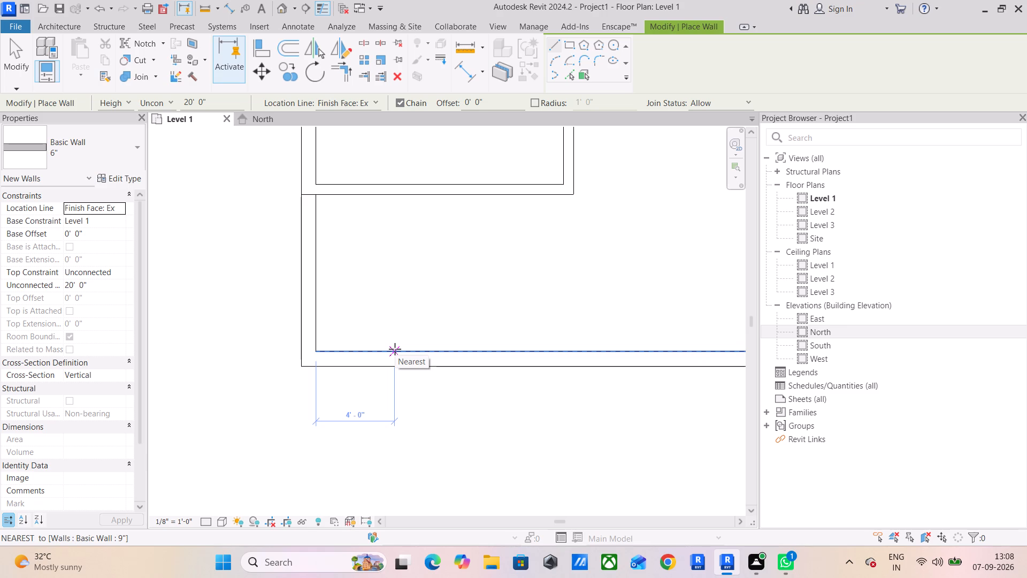
text(9')
key(Return)
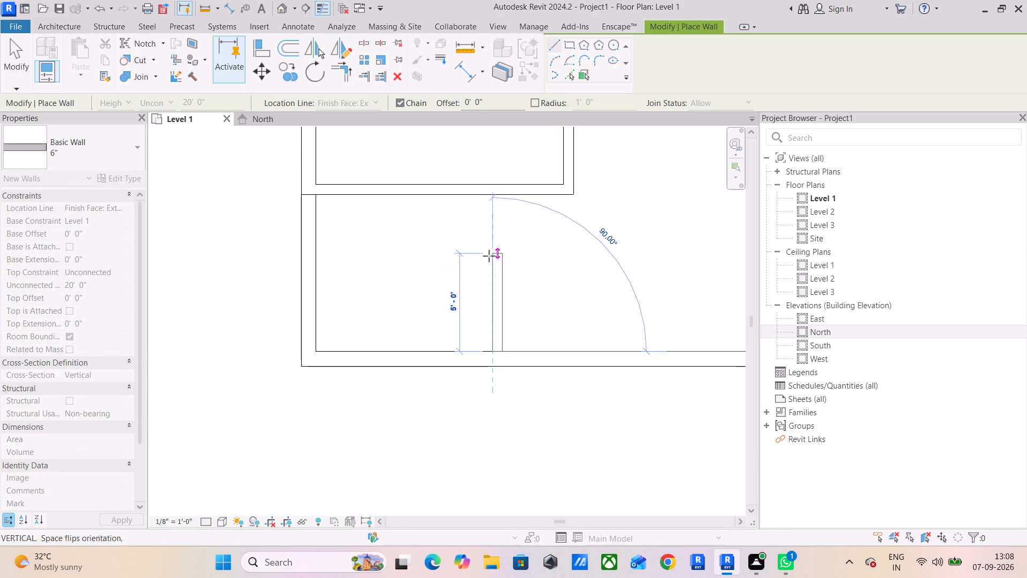
click(495, 198)
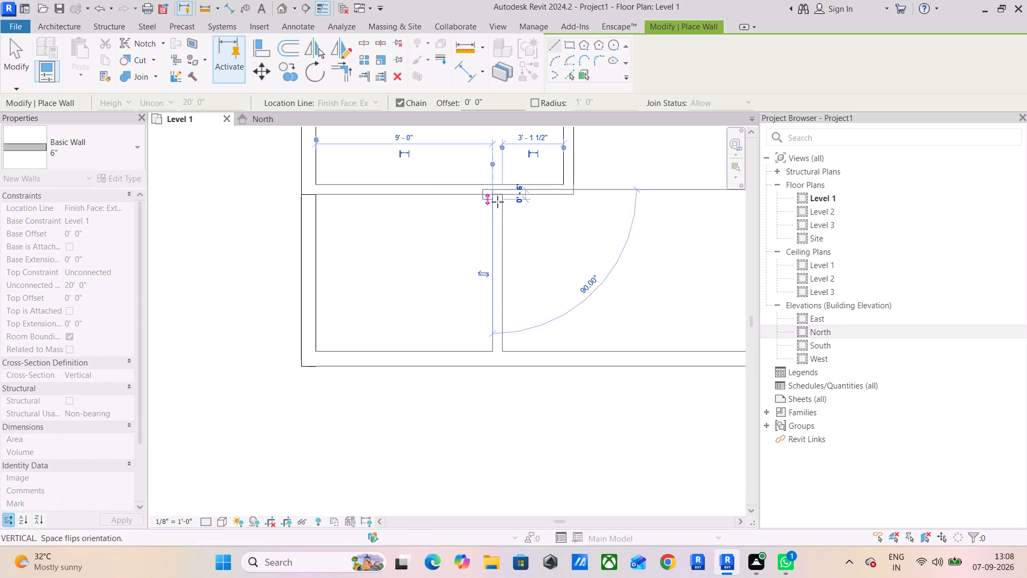
key(Escape)
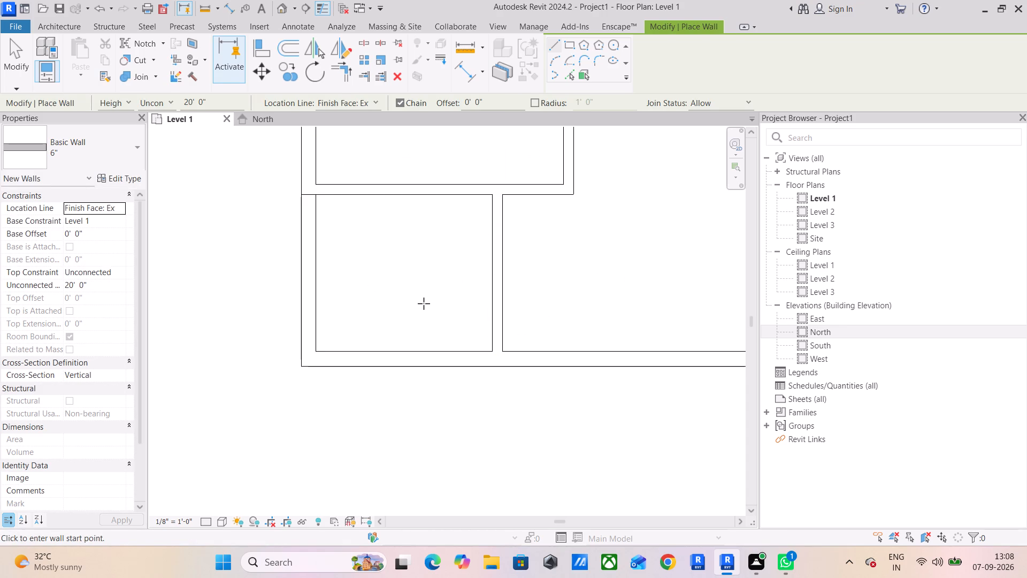
key(Escape)
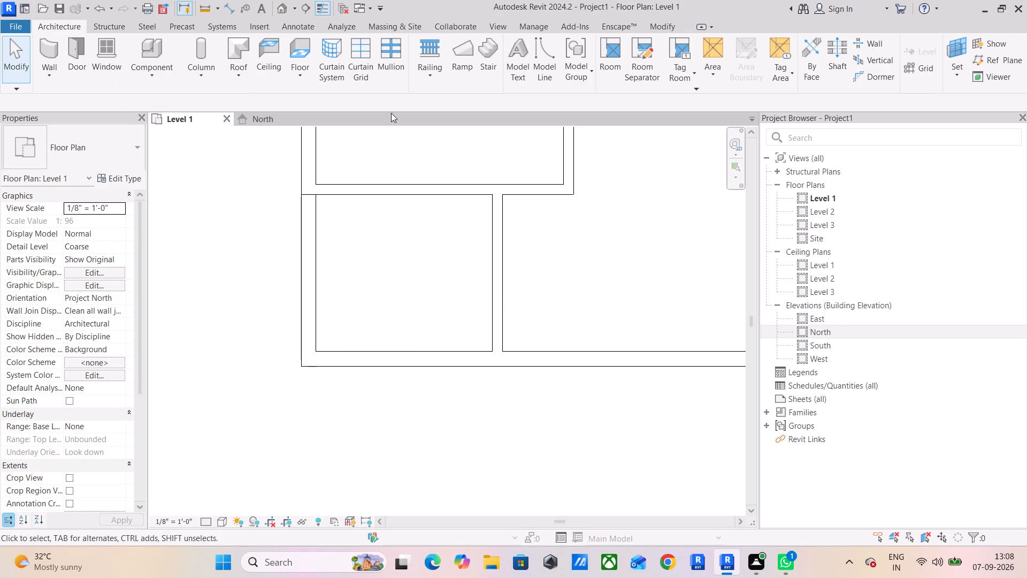
Split the bottom exterior 9" wall in line with the left face of the new vertical wall.
click(653, 23)
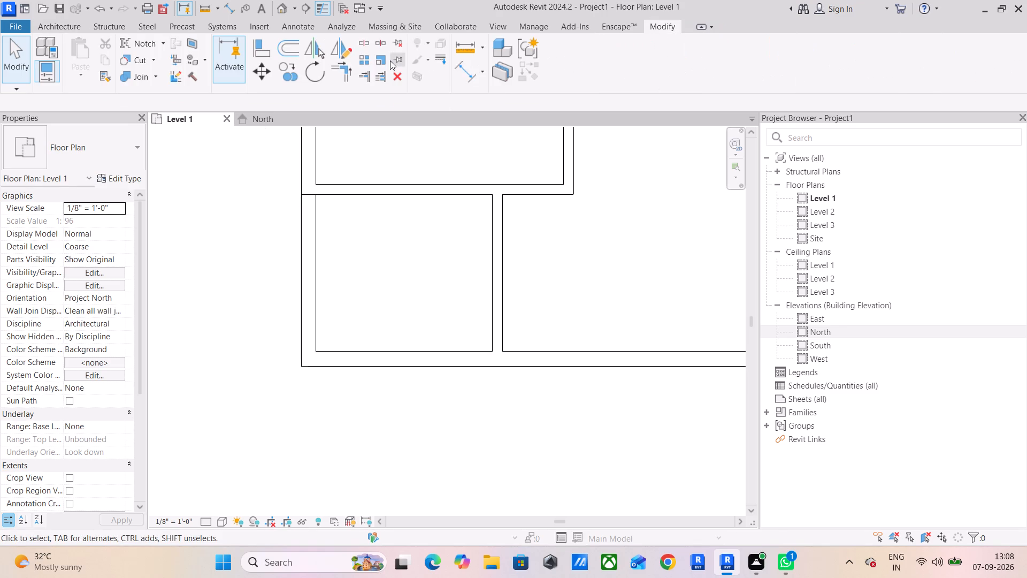
click(372, 46)
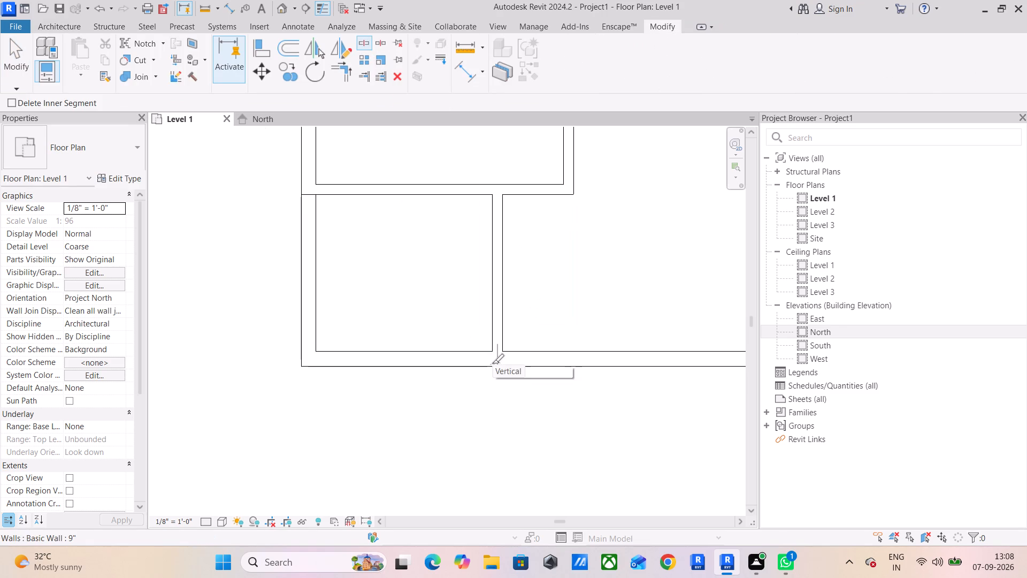
scroll(492, 363, up, 10)
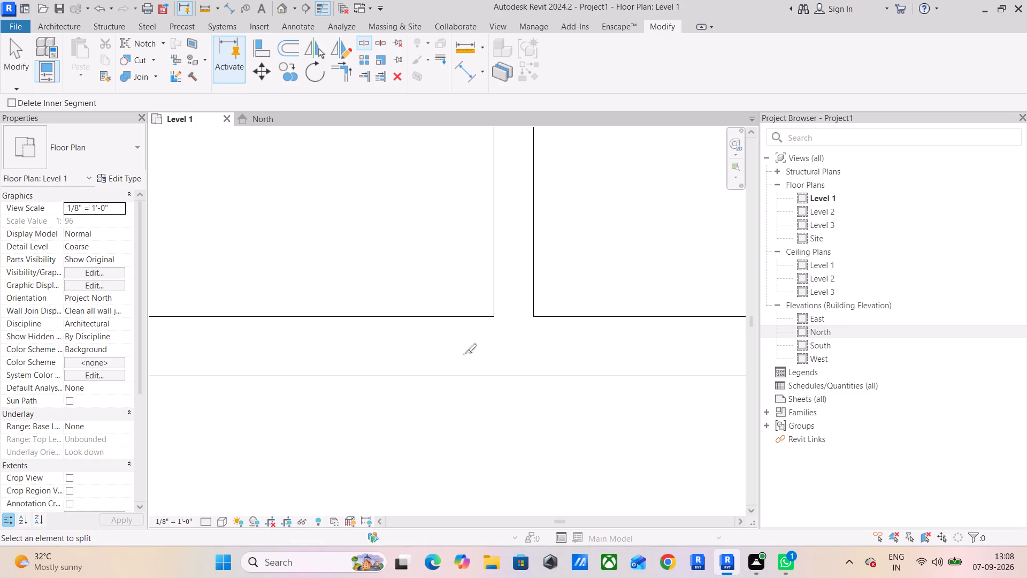
click(492, 343)
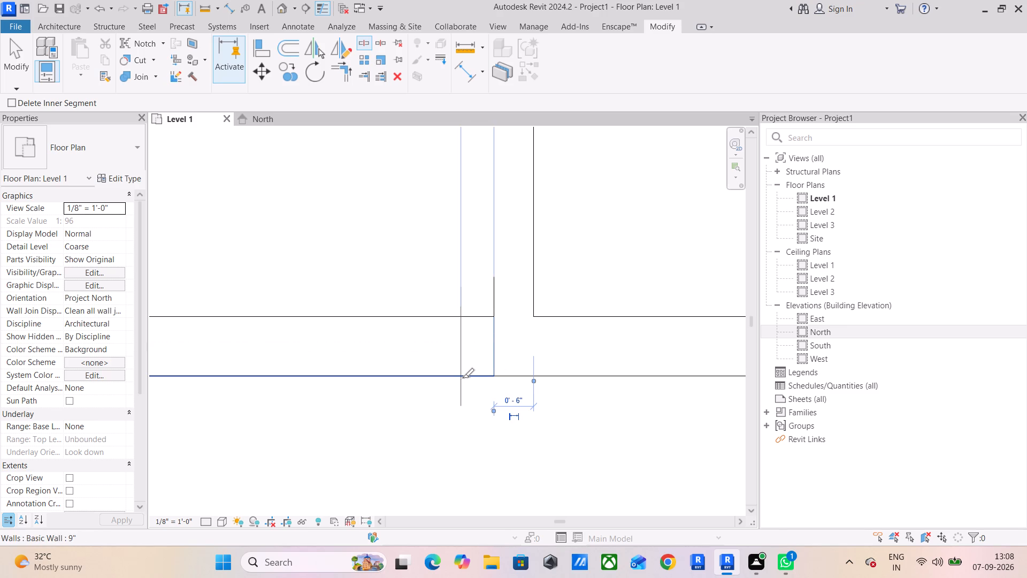
key(Escape)
key(Escape)
key(Escape)
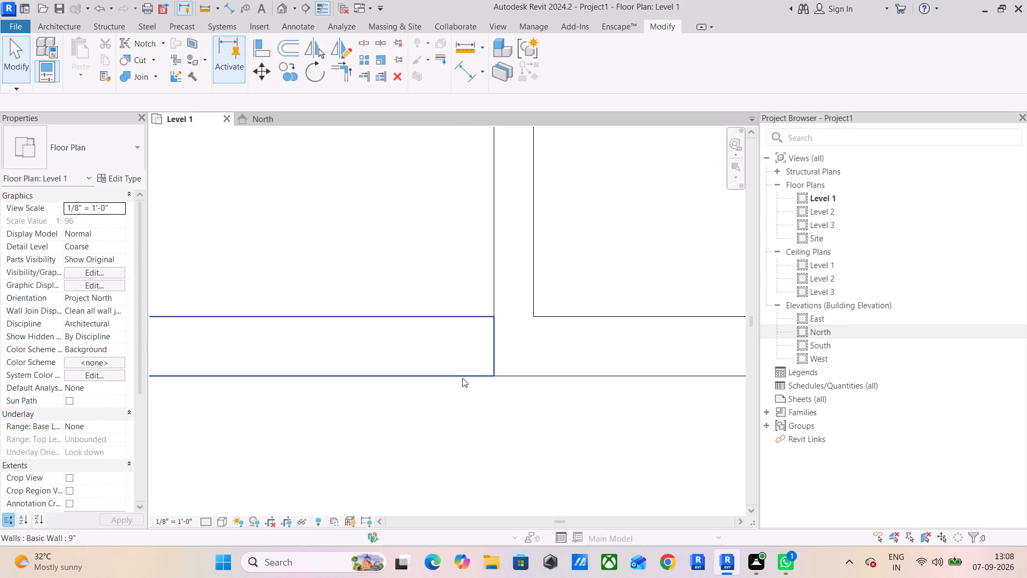
Delete the bottom and left exterior wall segments enclosing the corner outside the new vertical wall.
click(463, 377)
scroll(463, 374, down, 6)
middle_drag(482, 422, 589, 422)
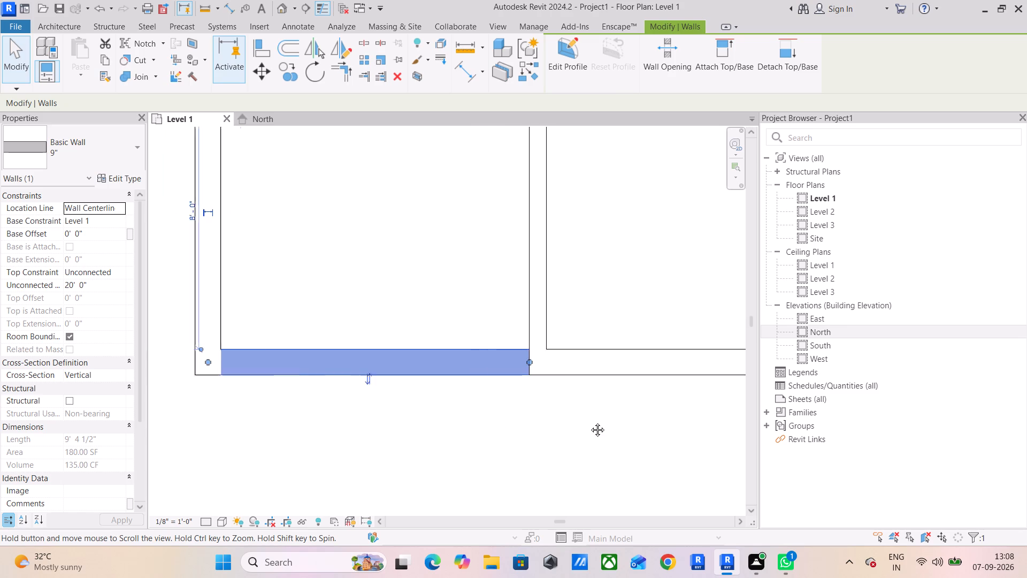
middle_drag(589, 422, 621, 489)
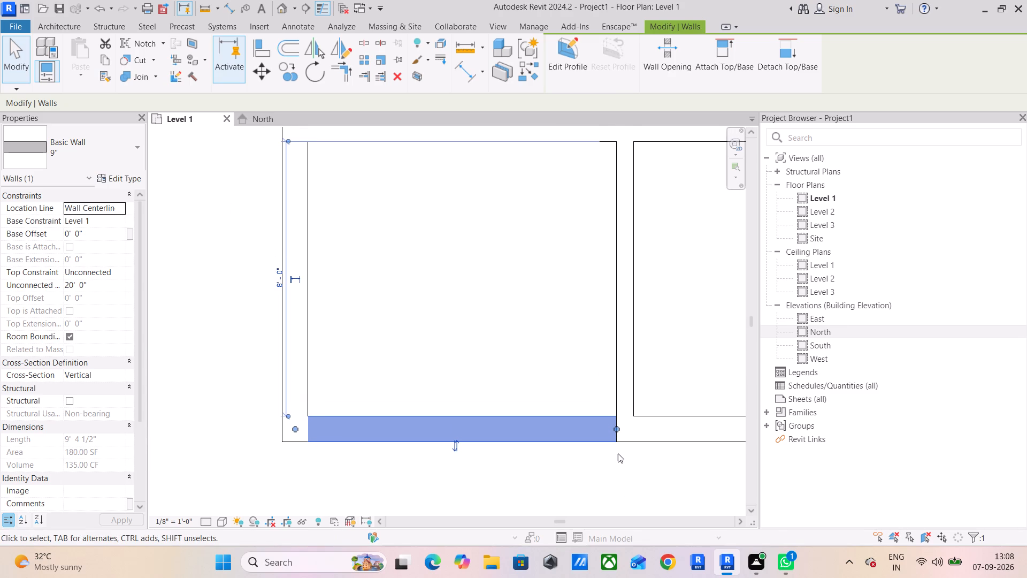
key(Delete)
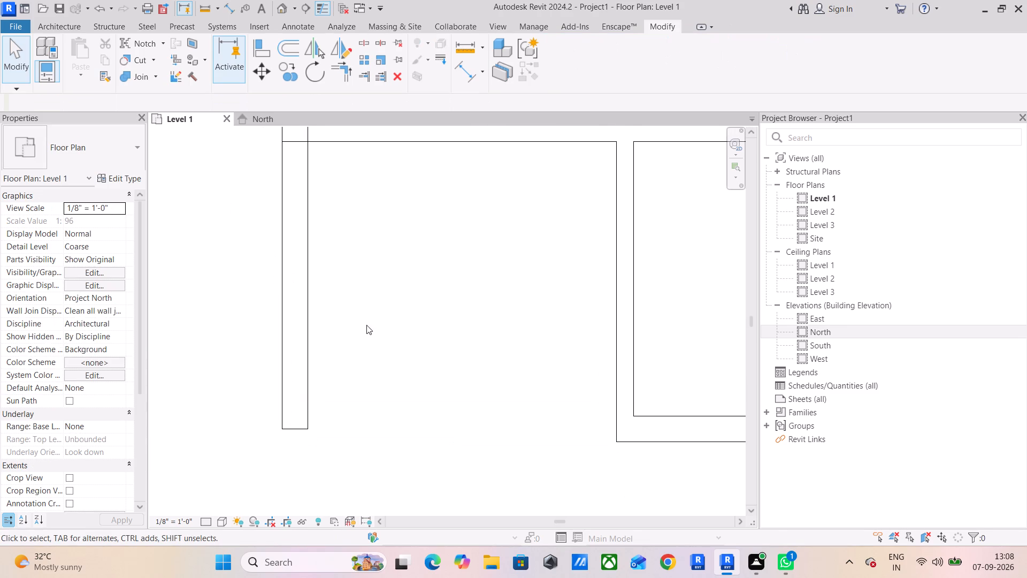
click(306, 339)
key(Delete)
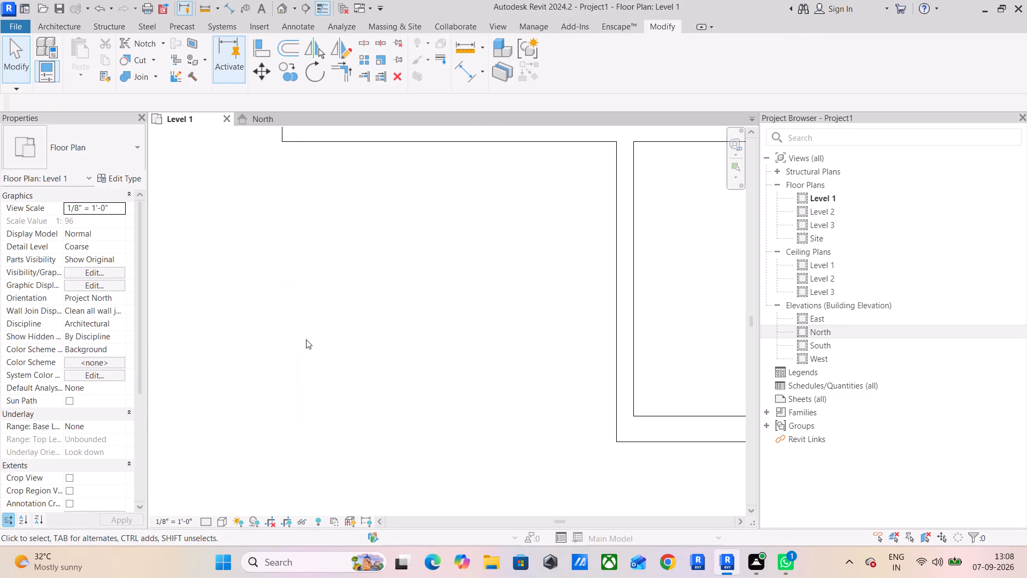
Draw a vertical 6" wall 7'7.5" long up from the bottom exterior wall, starting 12' right of the corner wall's inner face.
scroll(504, 200, down, 6)
middle_drag(617, 264, 436, 339)
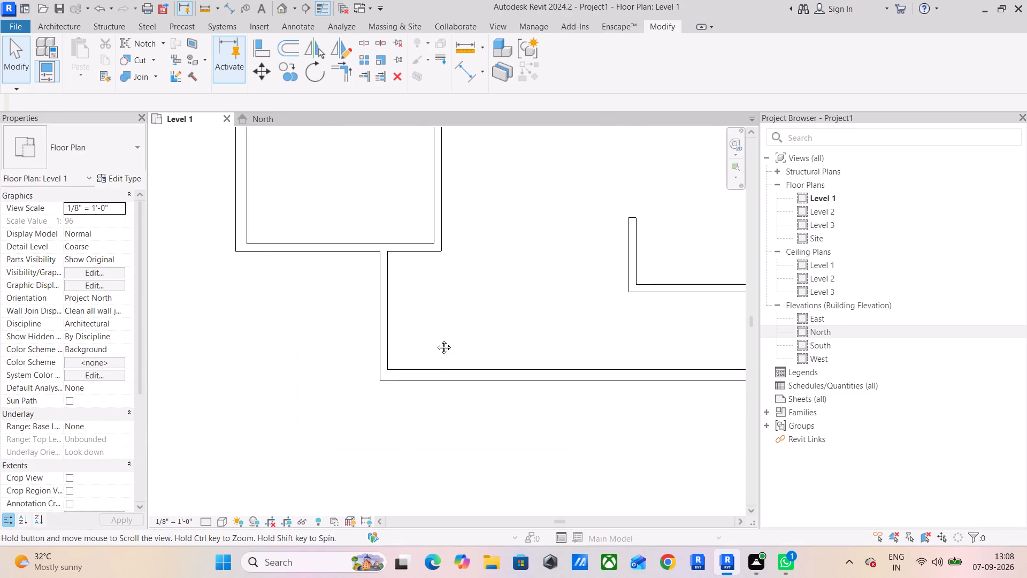
middle_drag(436, 339, 426, 337)
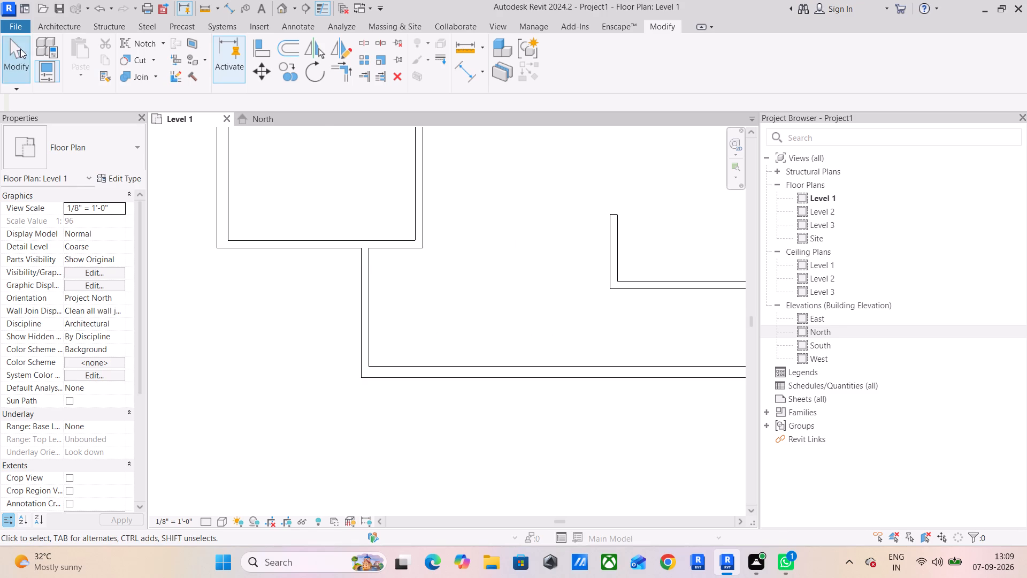
click(55, 23)
click(48, 49)
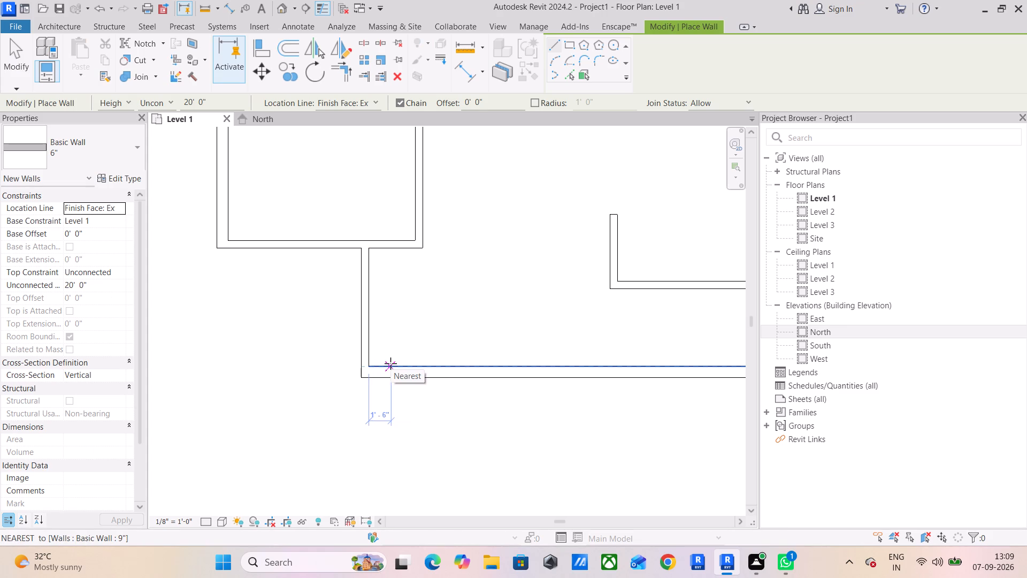
text(12)
key(apostrophe)
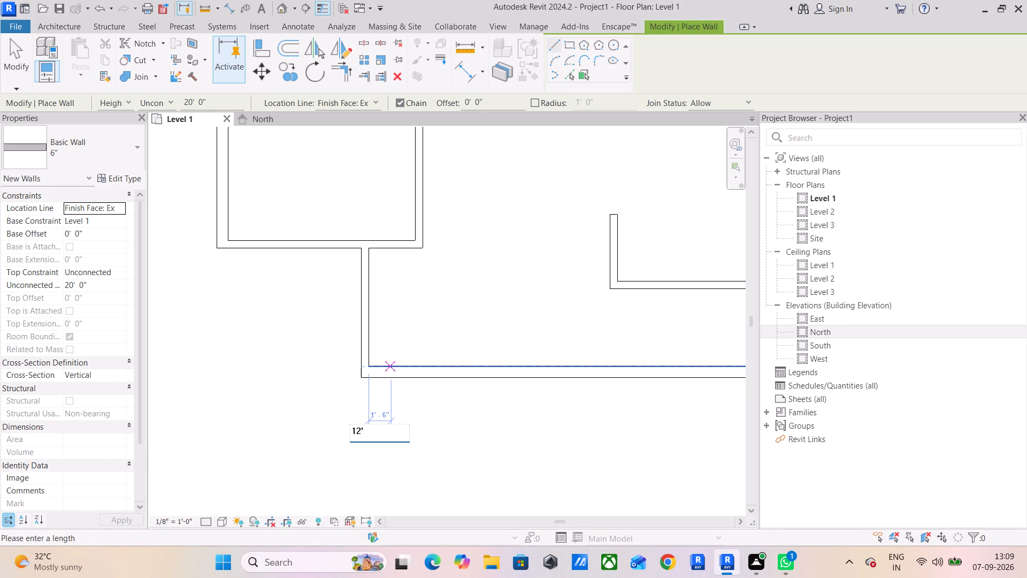
key(Return)
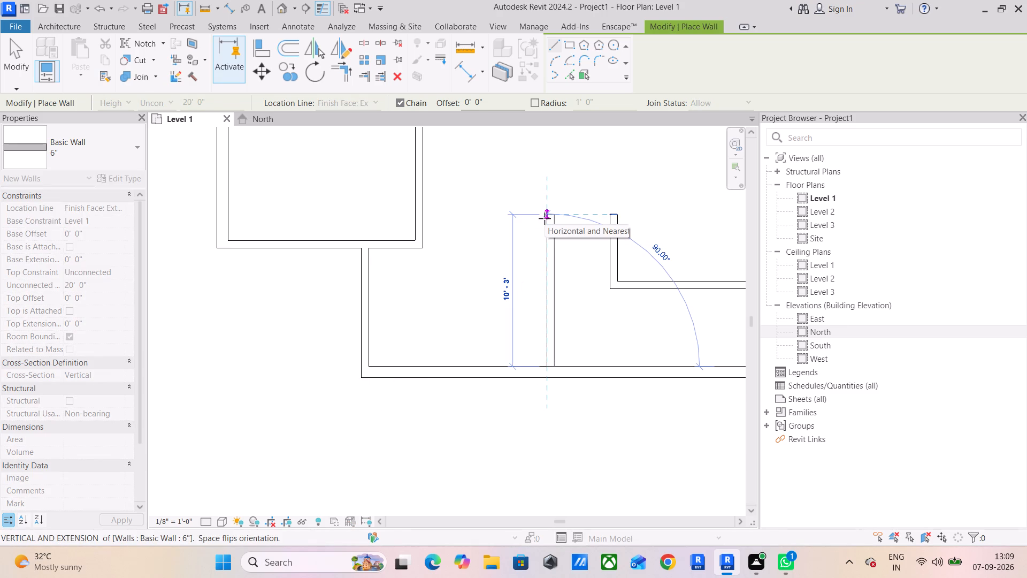
text(7'7)
text(.5")
key(Return)
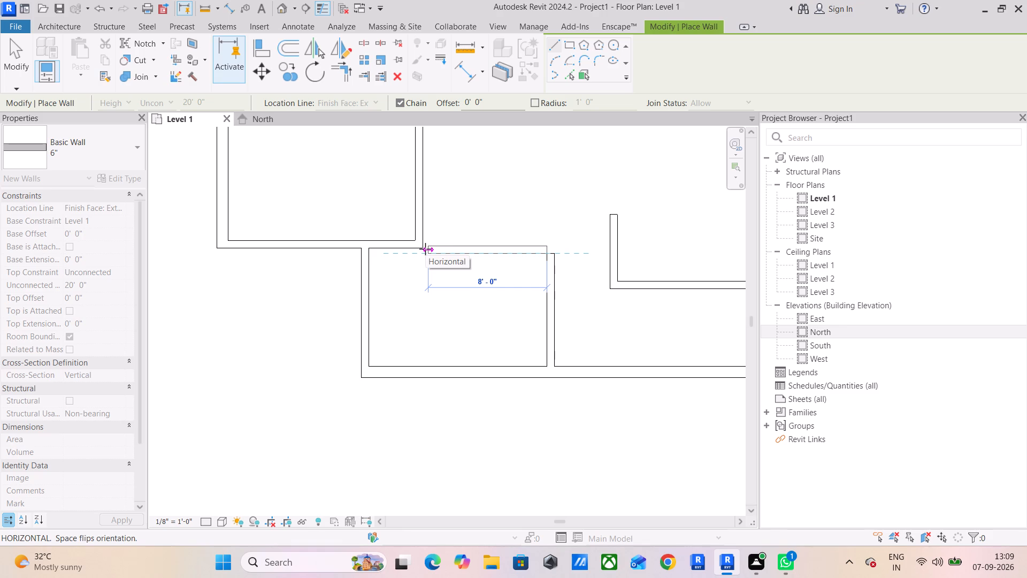
key(Escape)
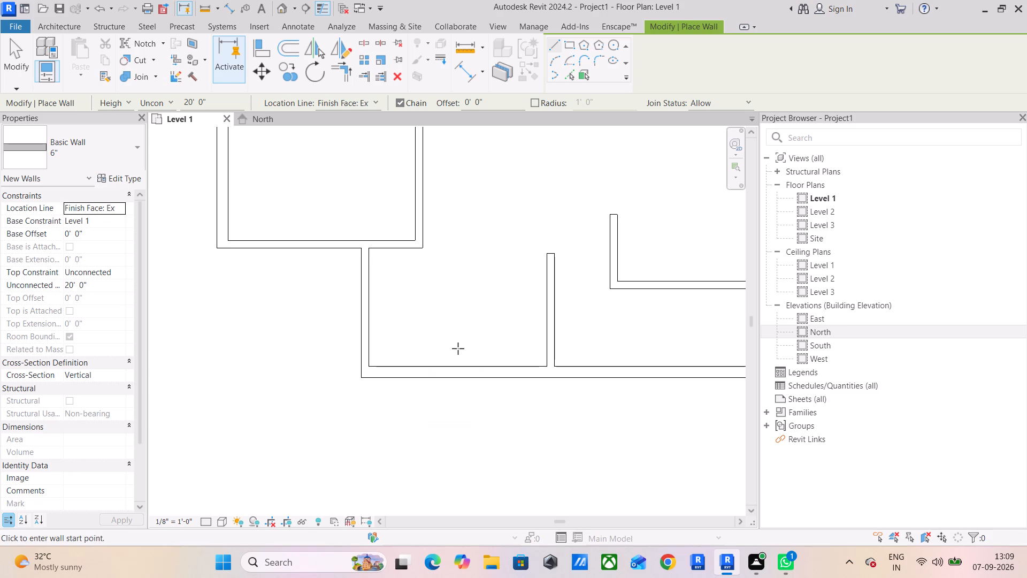
Draw a vertical 6" wall stub about 1'6" long down from the lower-left room's bottom-right corner, in line with its right wall.
scroll(417, 249, up, 9)
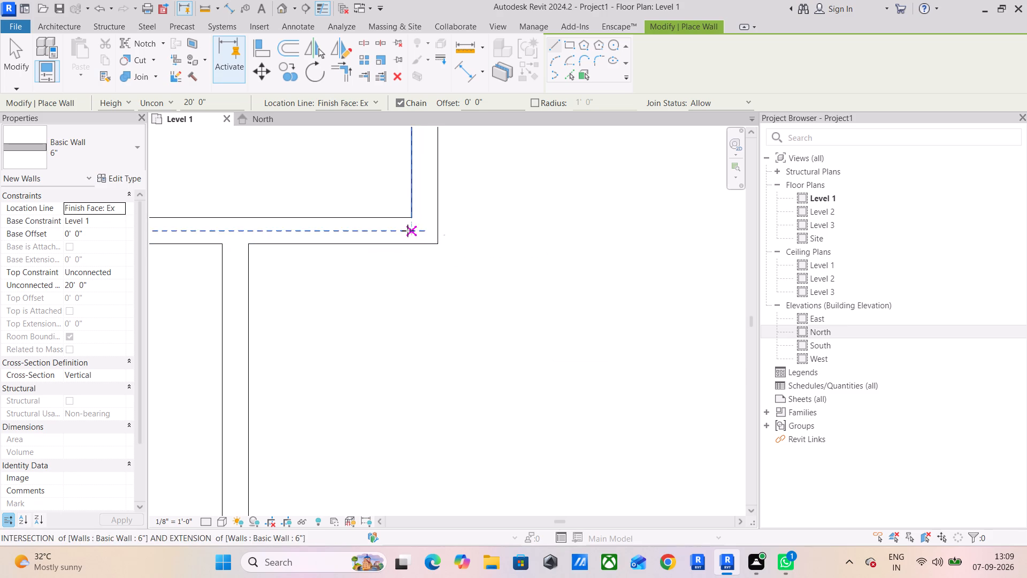
click(410, 249)
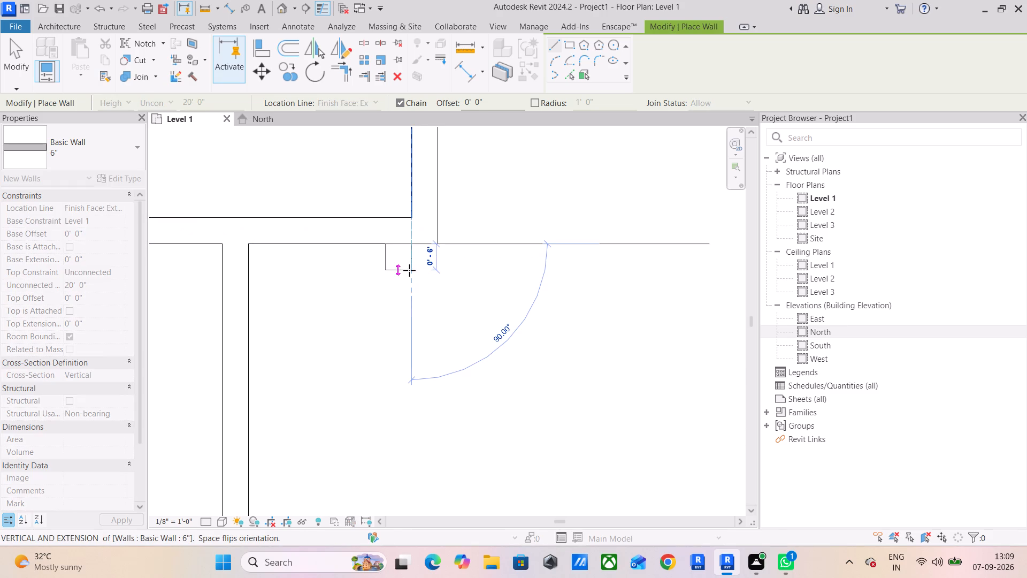
key(space)
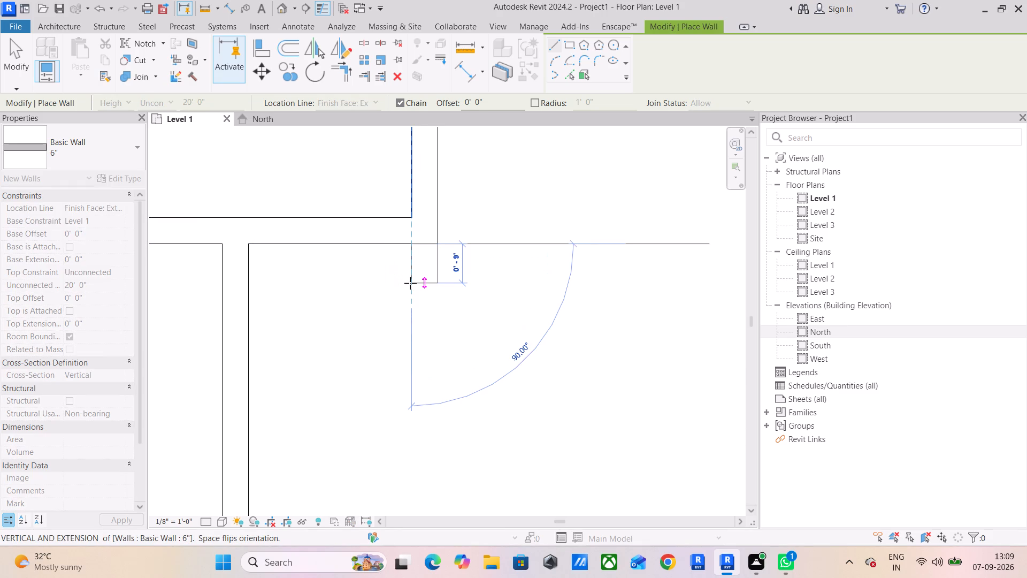
click(417, 321)
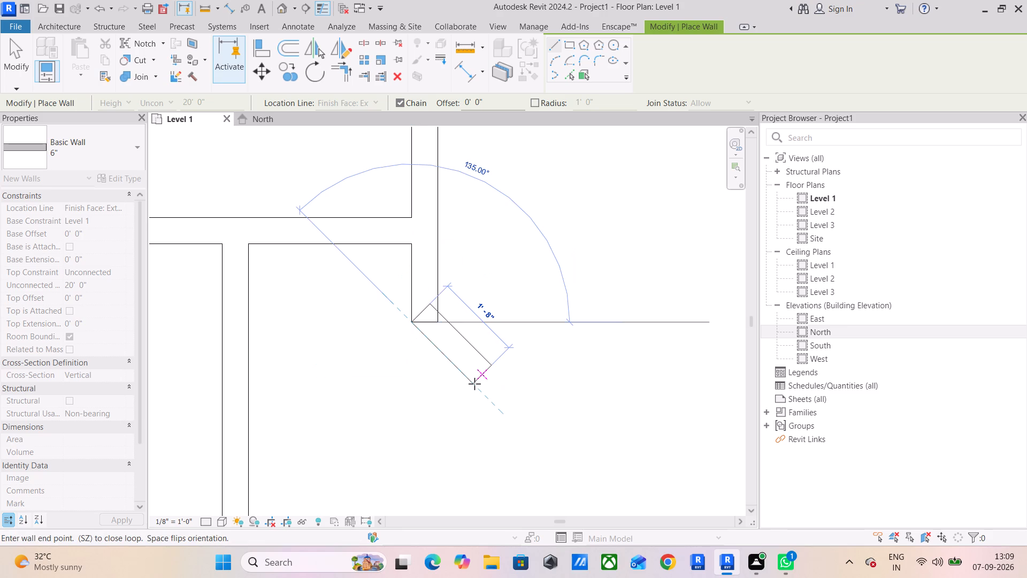
key(Escape)
key(Escape)
key(Escape)
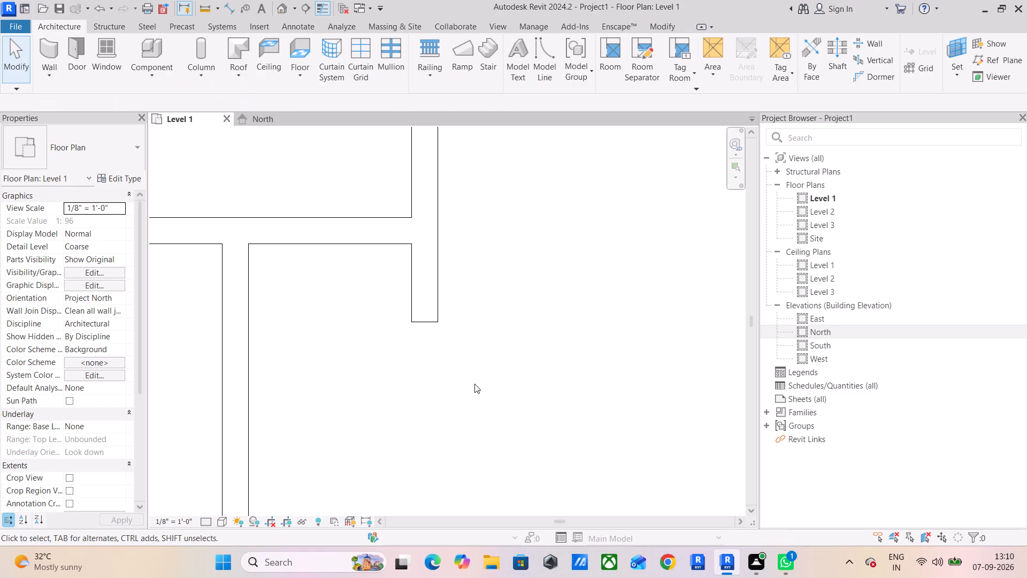
Shorten the free-standing vertical wall at the central room's lower-left corner to 2'1.5", level with the top of the neighbouring partition.
scroll(539, 351, down, 5)
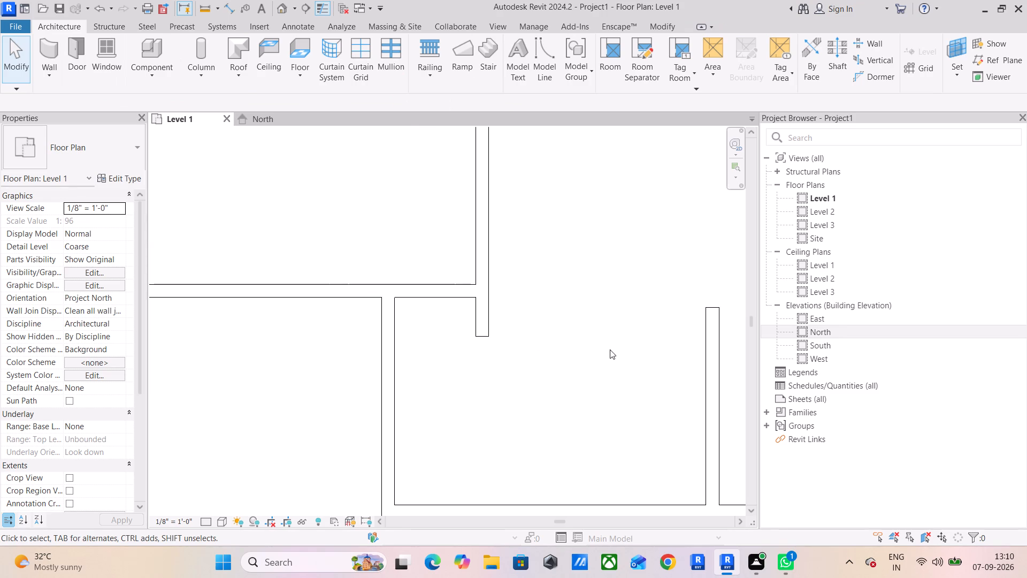
middle_drag(612, 348, 433, 309)
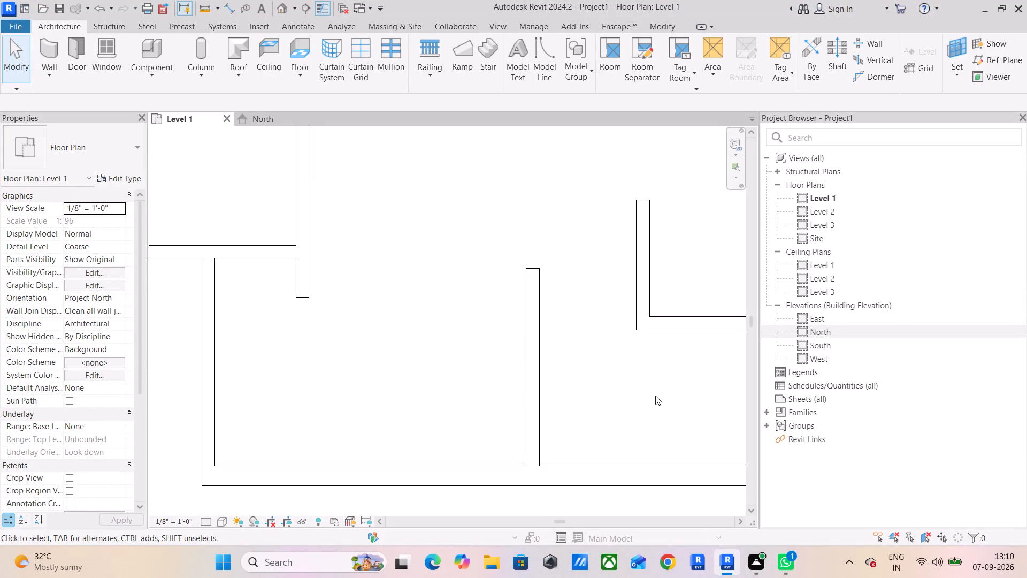
middle_drag(630, 394, 474, 288)
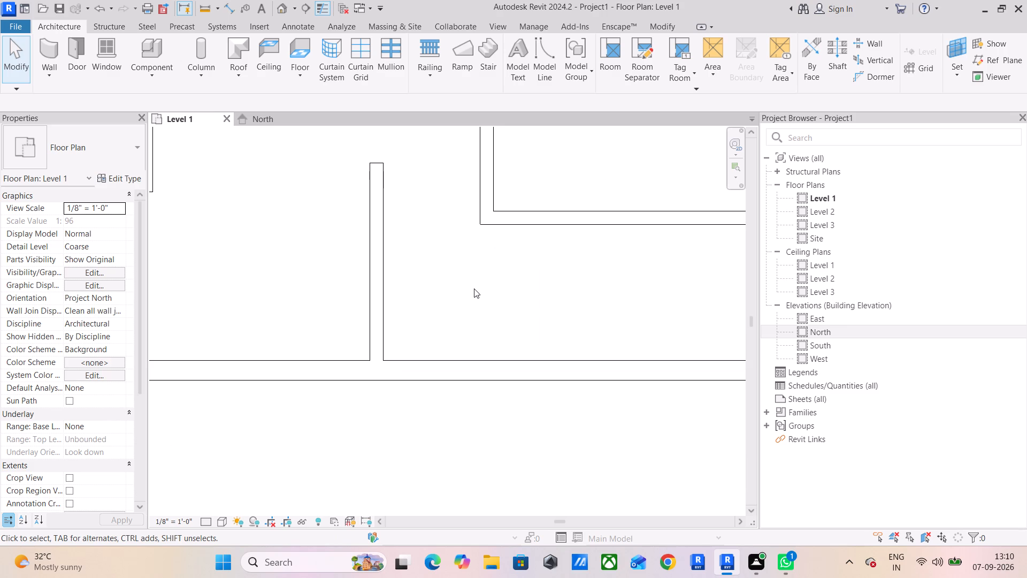
scroll(472, 299, down, 5)
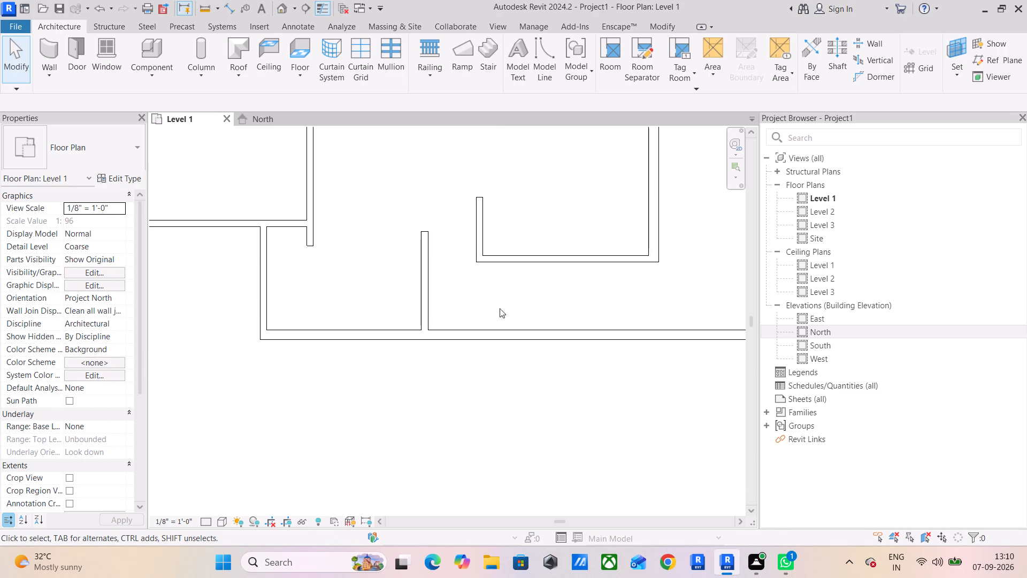
scroll(602, 294, down, 1)
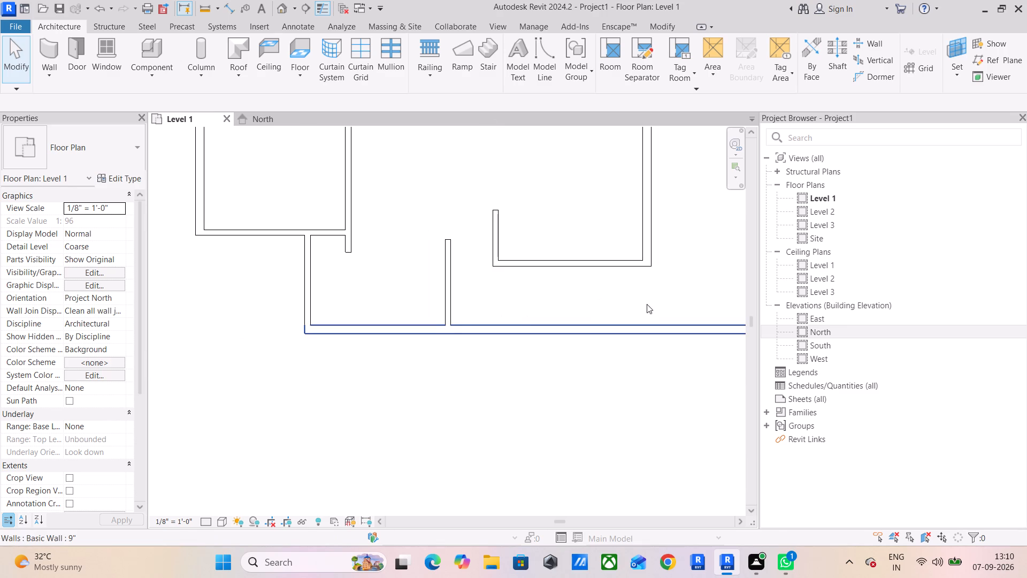
middle_drag(647, 302, 495, 331)
scroll(496, 329, down, 2)
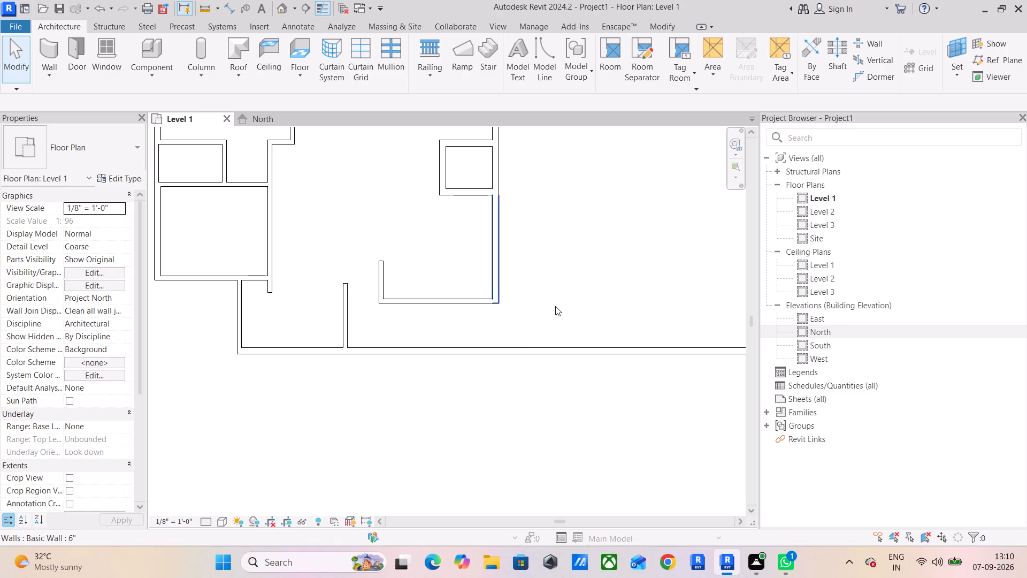
scroll(570, 300, down, 3)
middle_drag(553, 283, 548, 286)
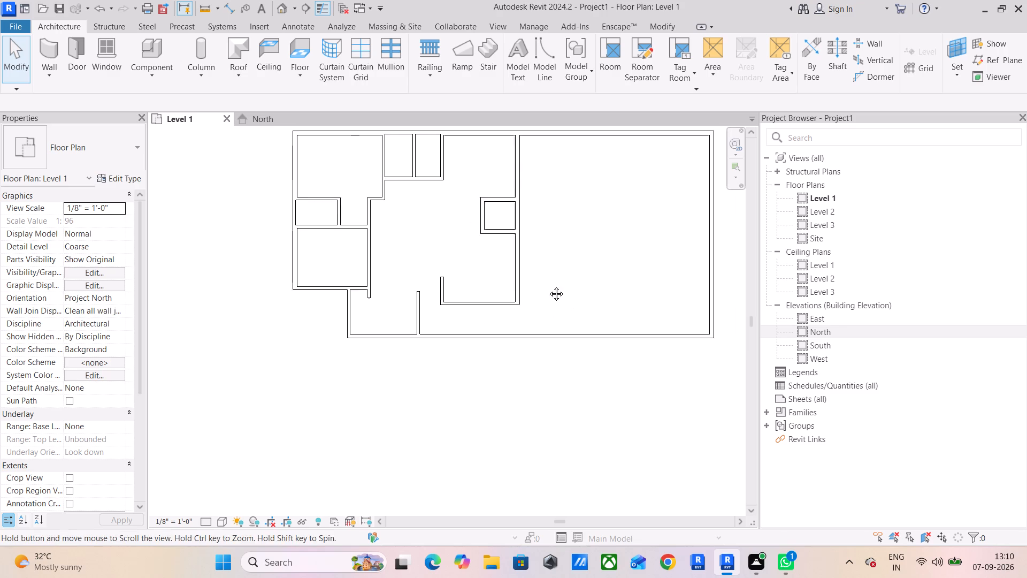
middle_drag(548, 286, 538, 292)
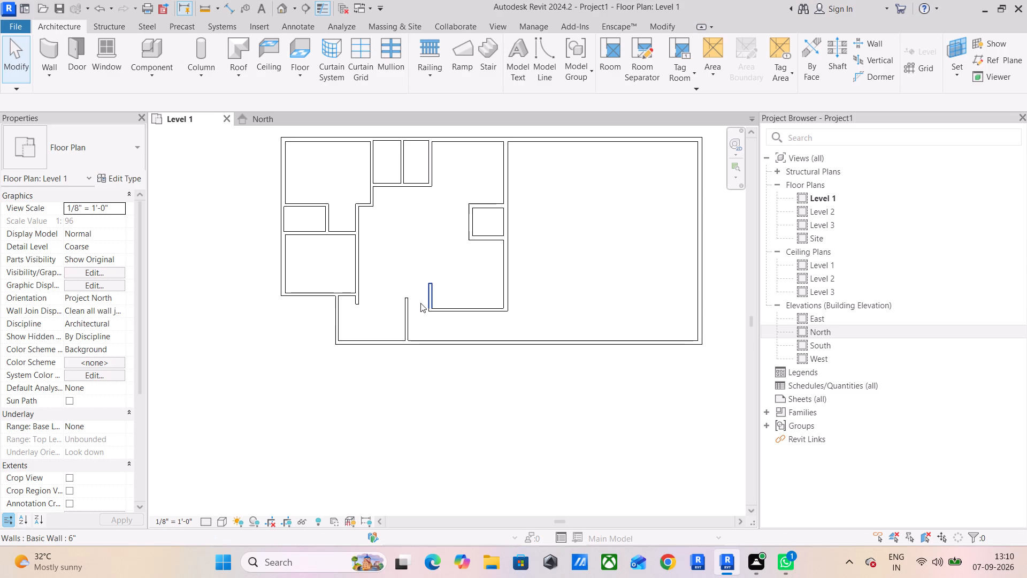
scroll(433, 301, up, 5)
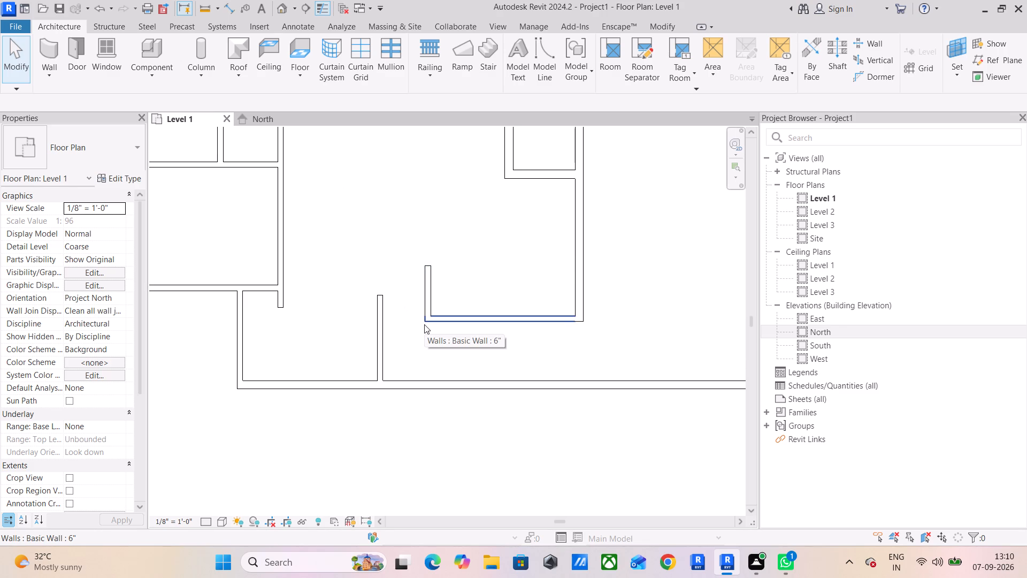
scroll(424, 324, up, 5)
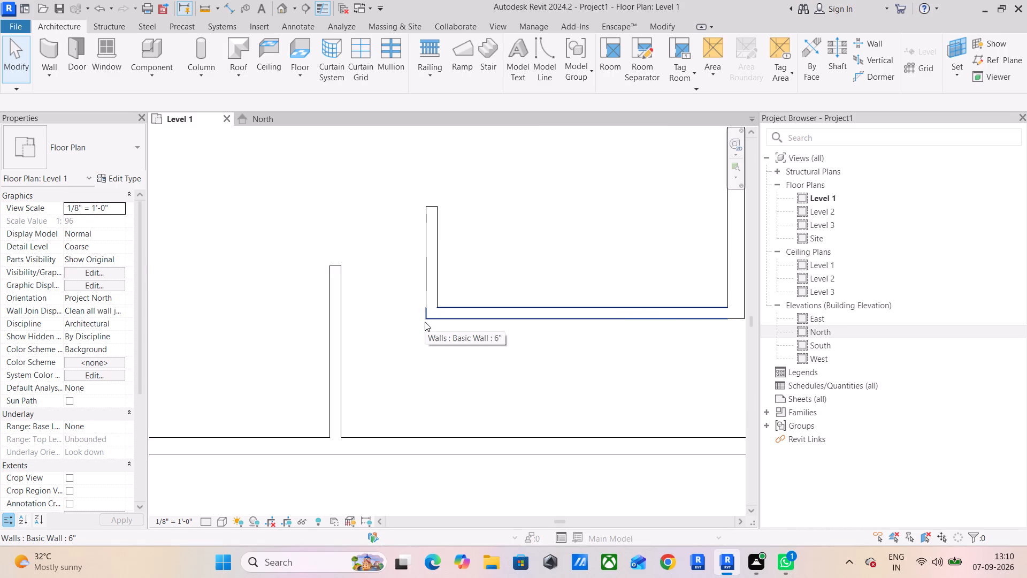
click(432, 255)
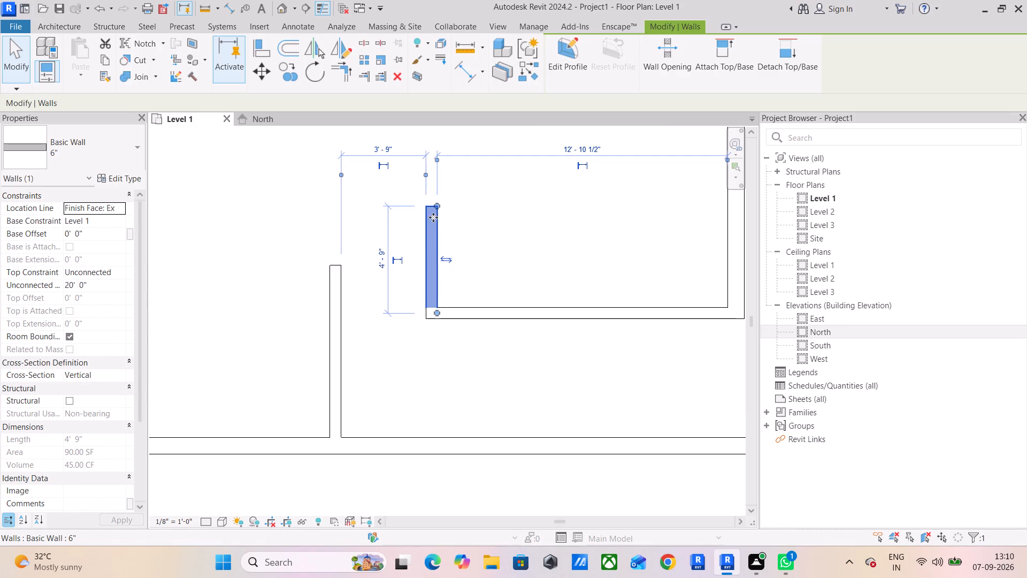
drag(439, 206, 444, 255)
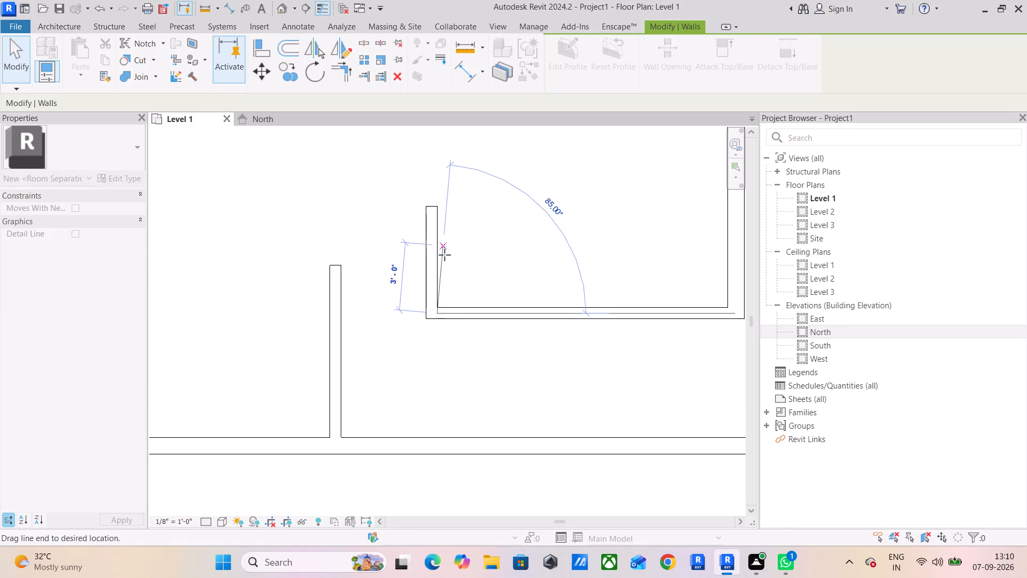
drag(444, 255, 436, 264)
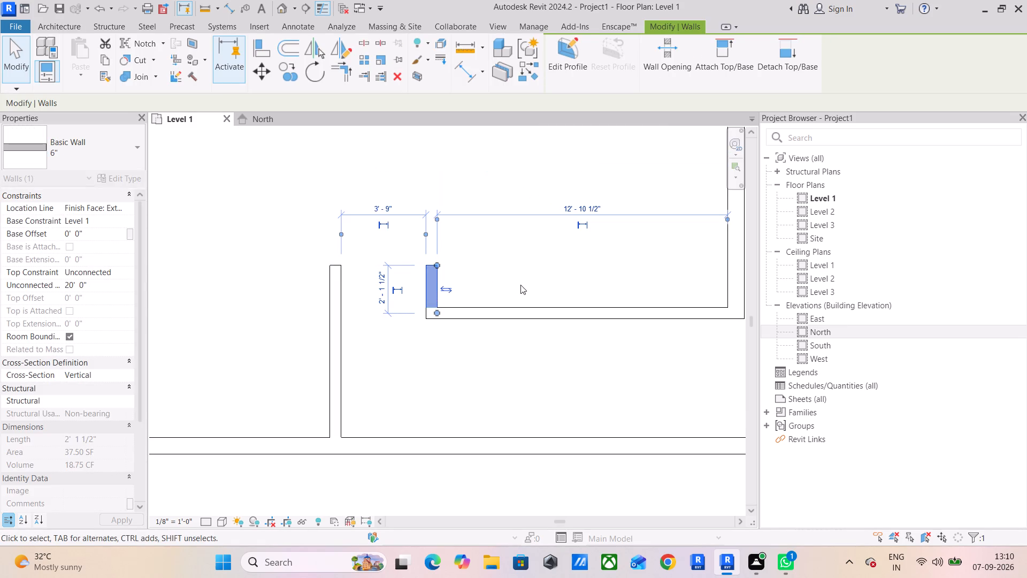
key(Escape)
key(Escape)
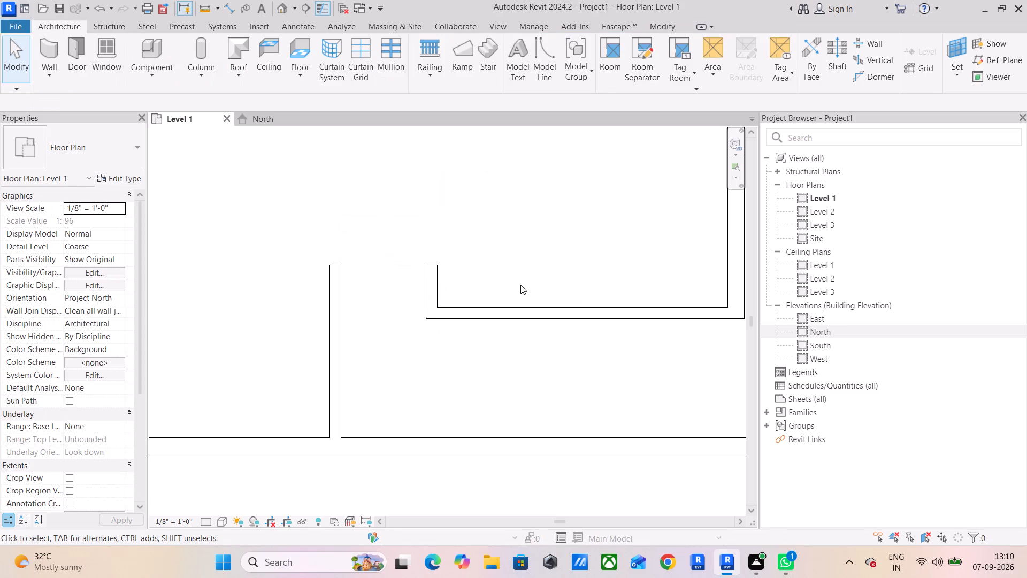
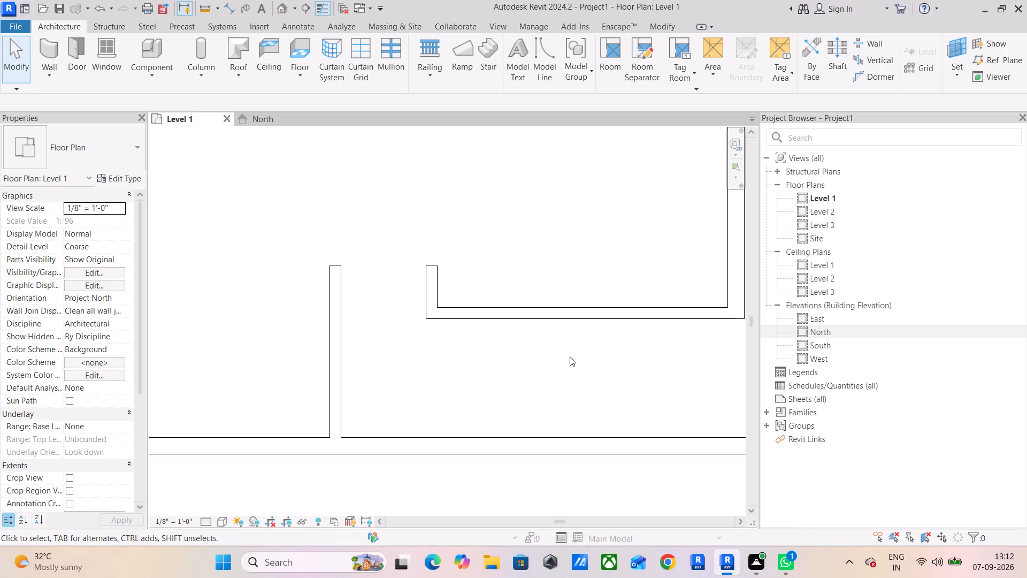
Set the top constraint of all walls in the floor plan to the level 10' above Level 1.
scroll(569, 354, down, 3)
middle_drag(639, 381, 500, 387)
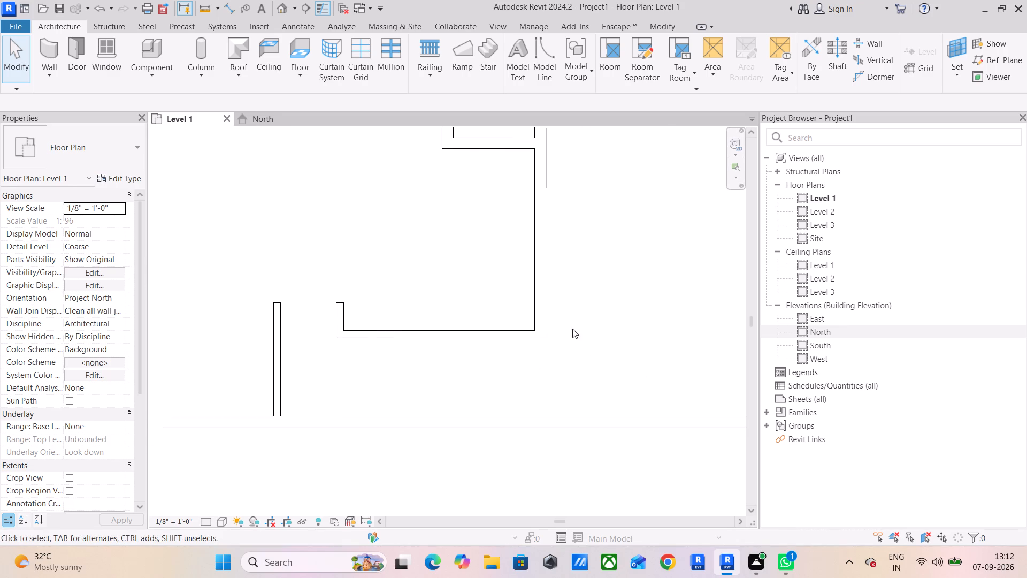
scroll(584, 307, down, 5)
middle_drag(612, 274, 491, 353)
scroll(480, 357, down, 1)
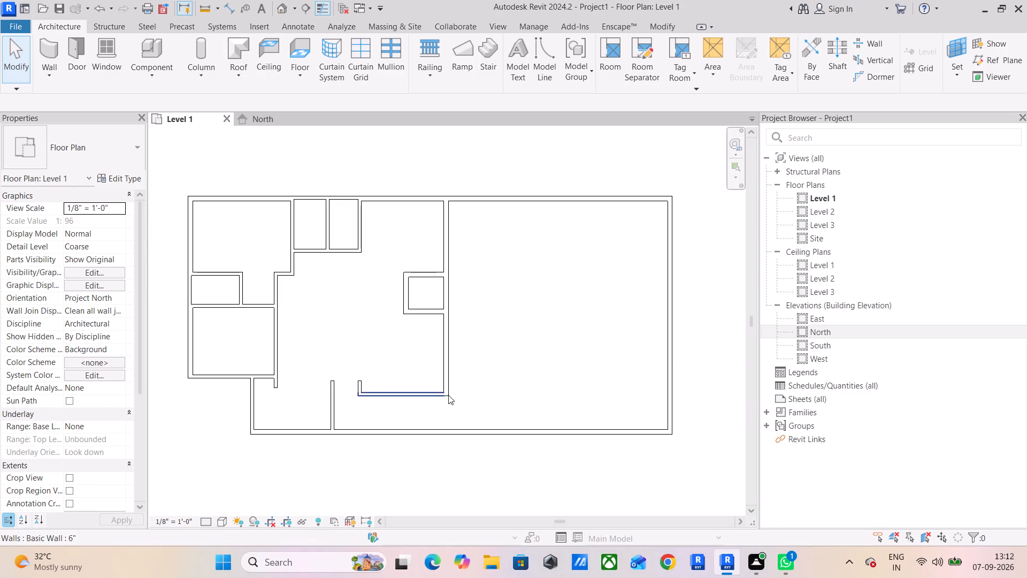
scroll(448, 395, up, 6)
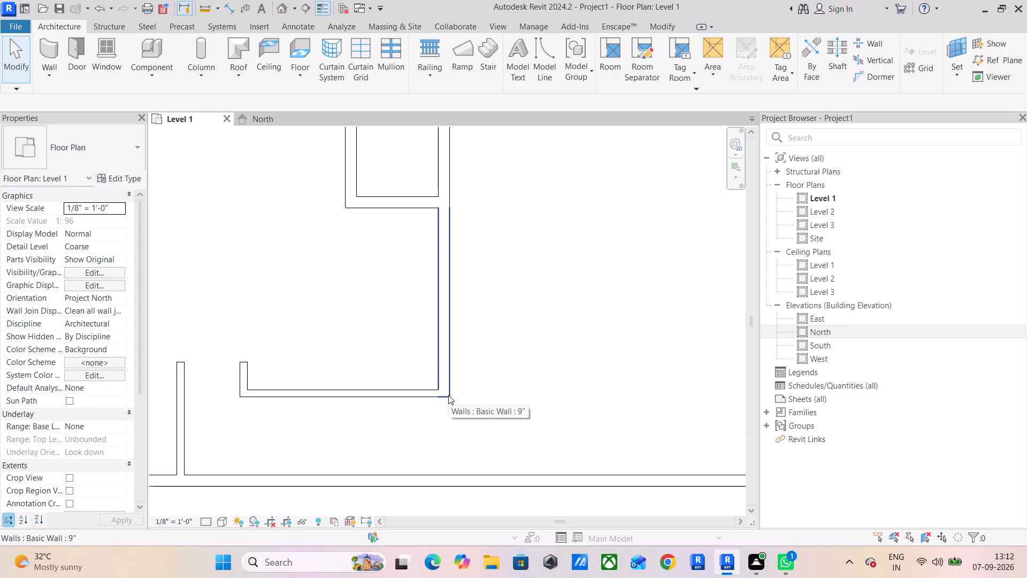
scroll(516, 354, down, 4)
middle_drag(548, 352, 494, 364)
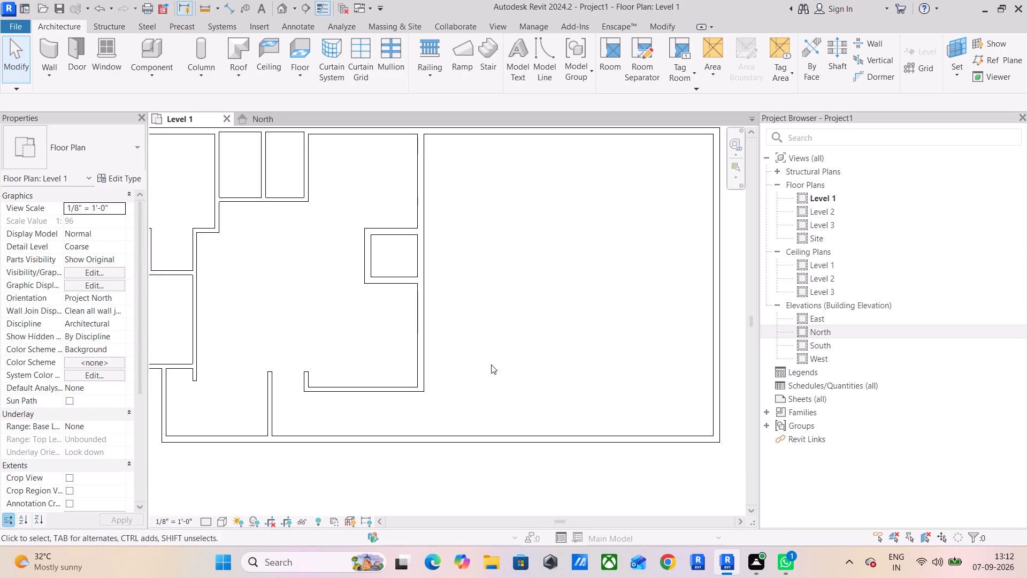
scroll(450, 290, down, 4)
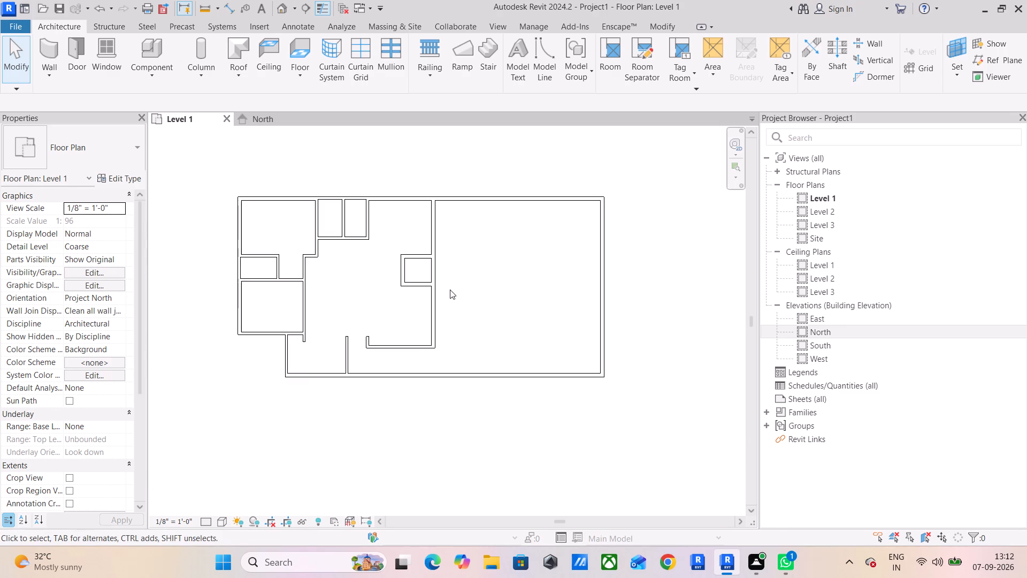
scroll(450, 290, down, 1)
drag(633, 199, 216, 388)
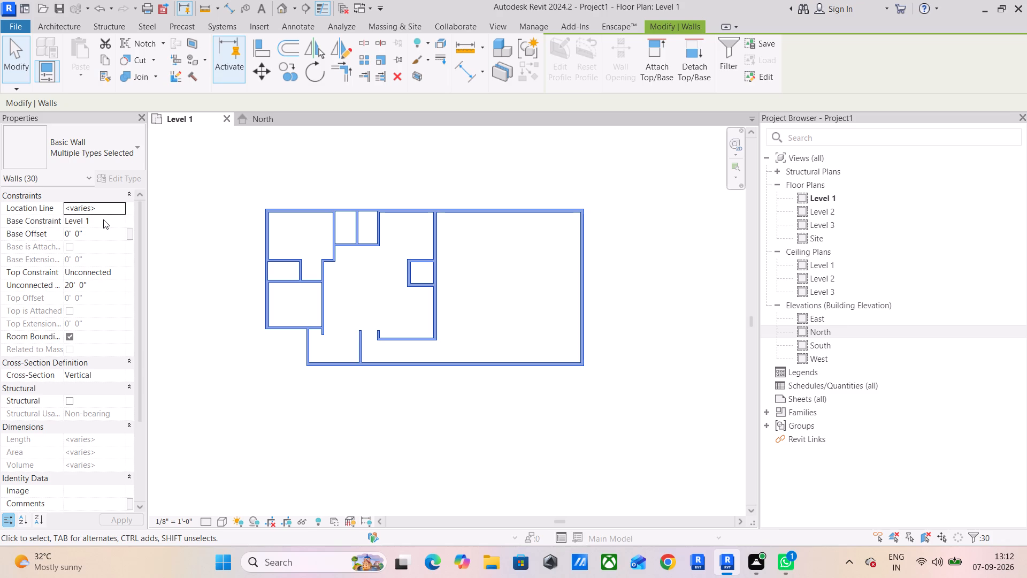
click(109, 276)
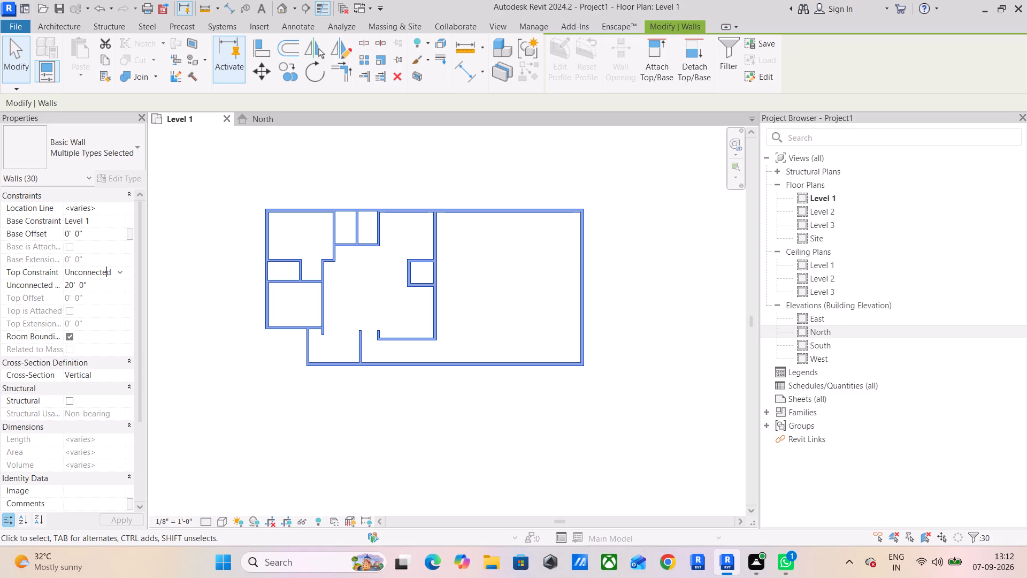
click(119, 272)
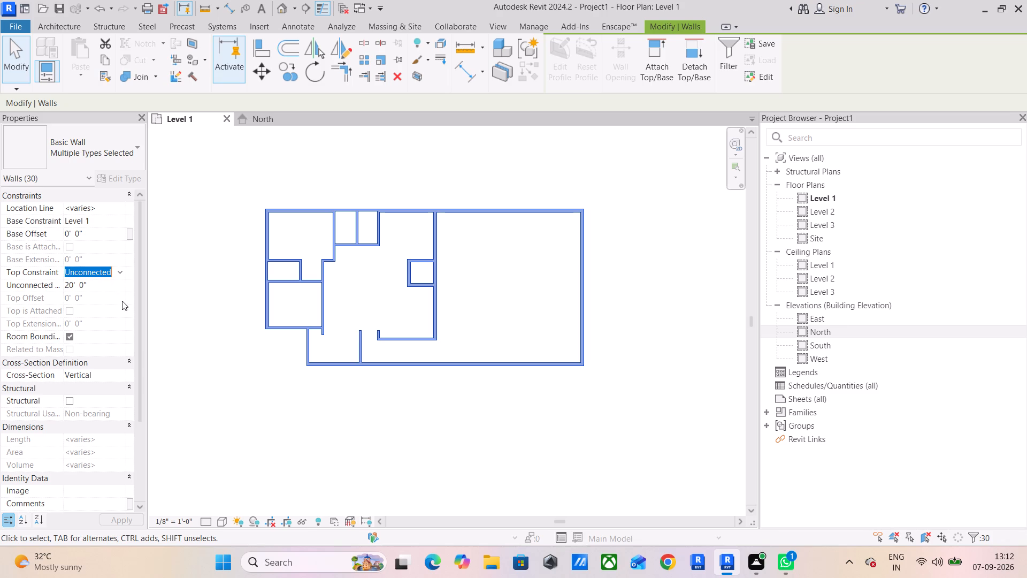
click(122, 305)
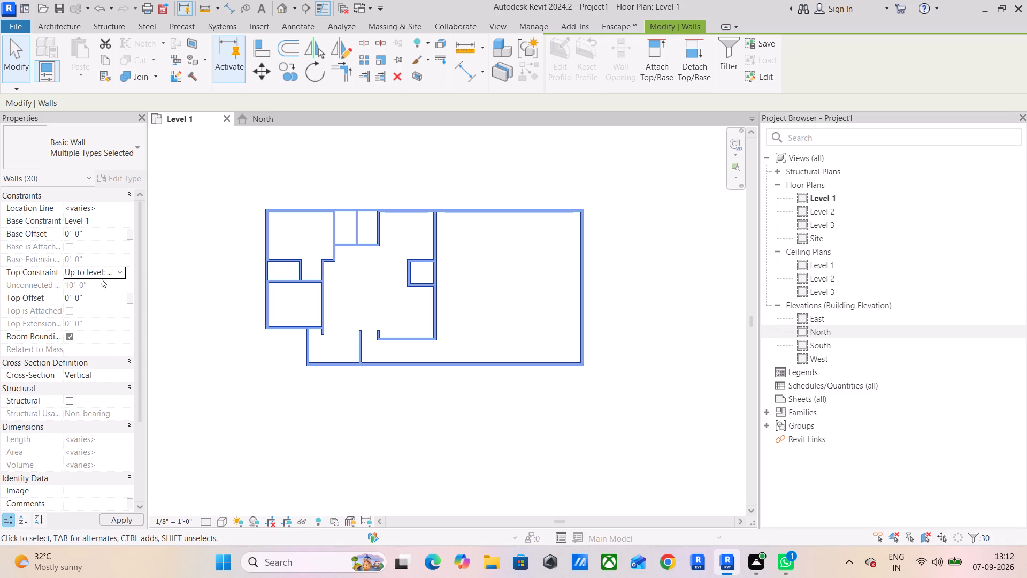
click(204, 368)
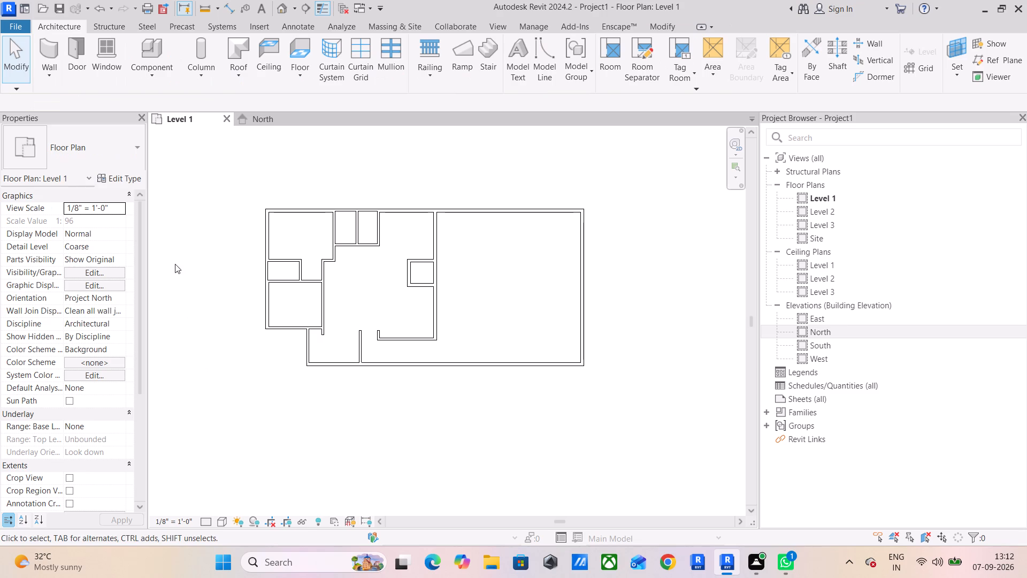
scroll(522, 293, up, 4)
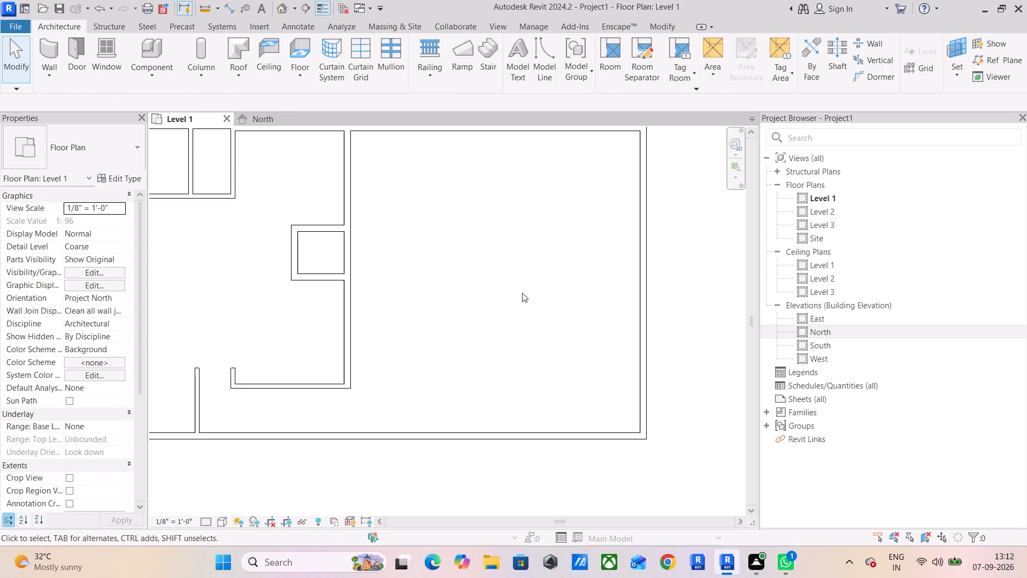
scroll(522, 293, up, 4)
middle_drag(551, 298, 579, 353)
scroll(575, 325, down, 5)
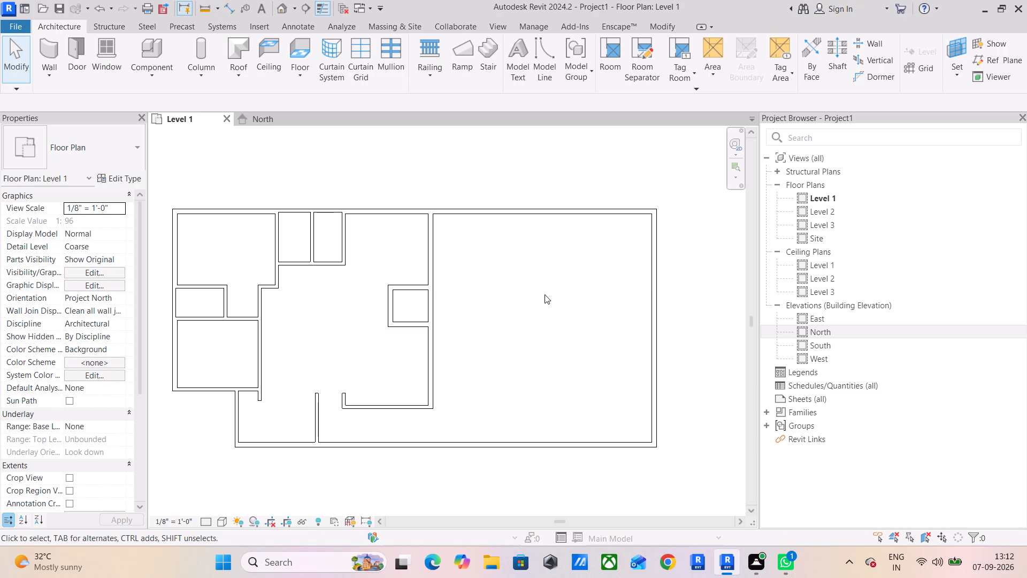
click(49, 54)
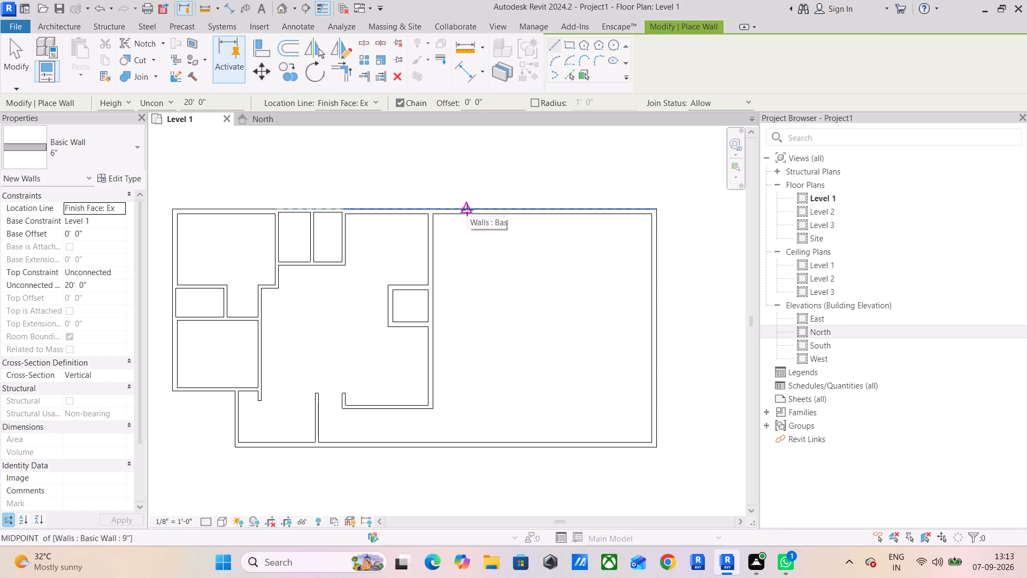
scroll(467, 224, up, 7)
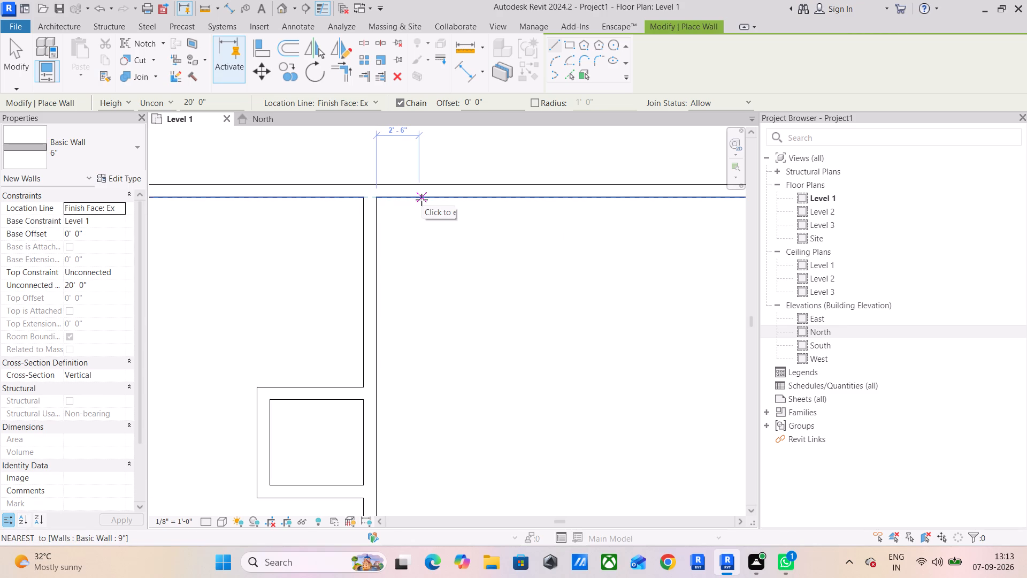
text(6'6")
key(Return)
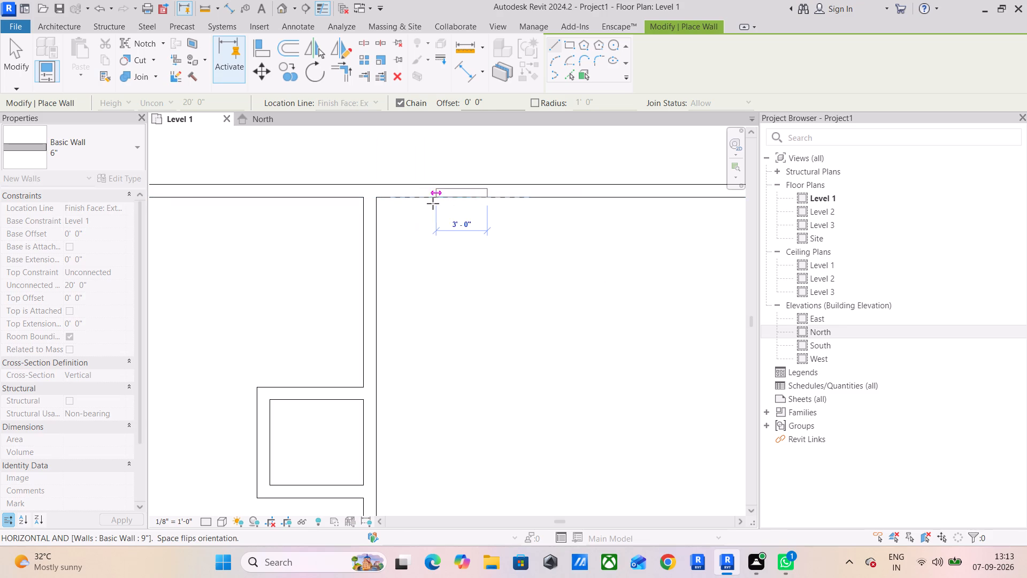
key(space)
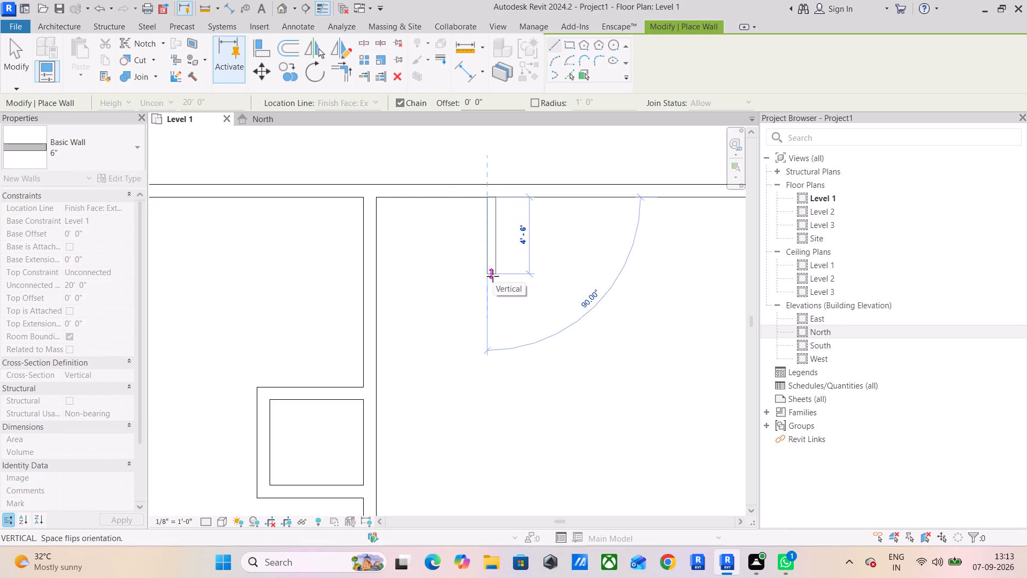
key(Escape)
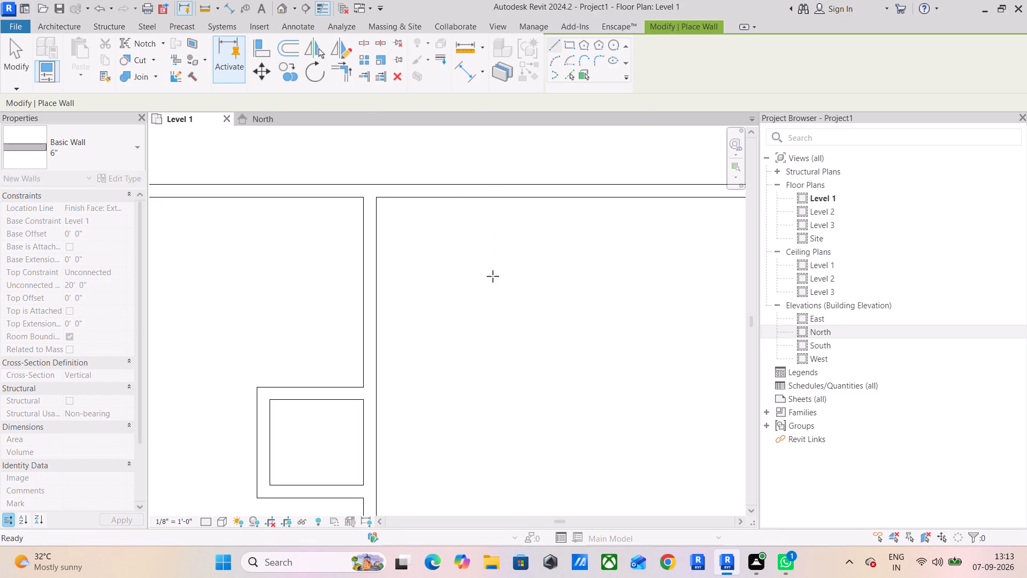
Draw a vertical 9" wall 12' down from the top exterior wall, starting 6'6" right of the large right-hand room's left wall.
click(80, 162)
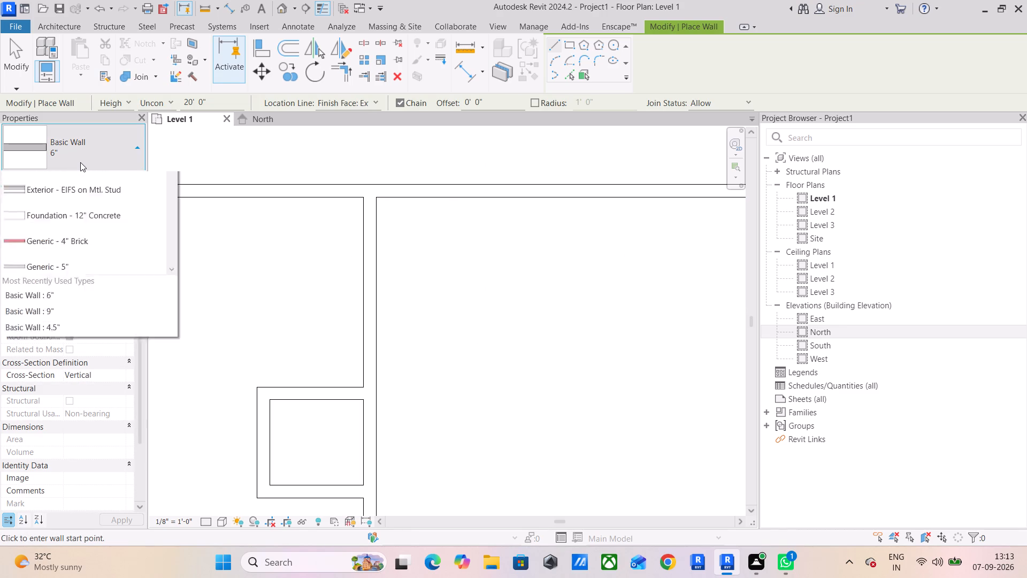
scroll(96, 211, up, 1)
click(68, 279)
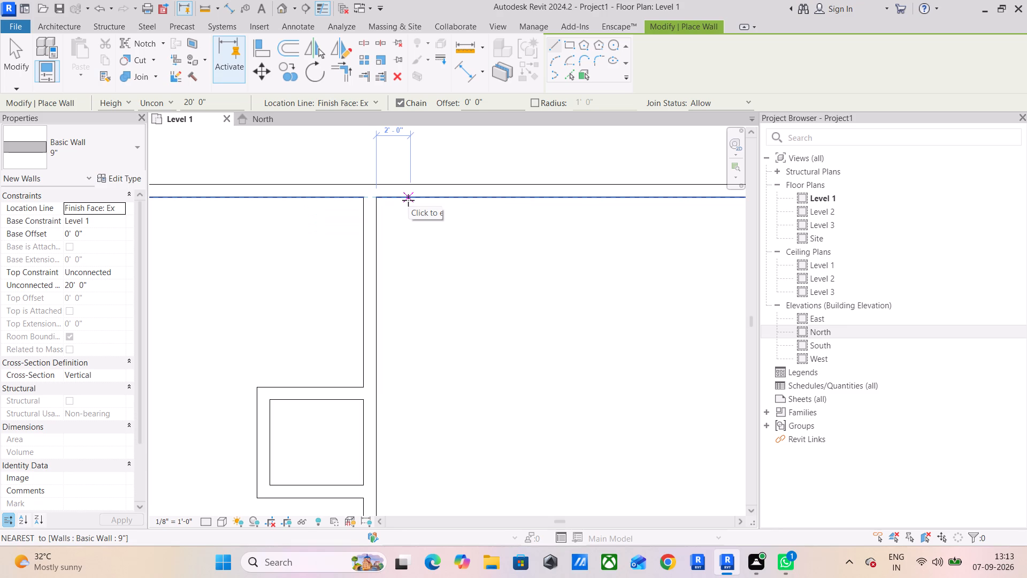
text(6'6")
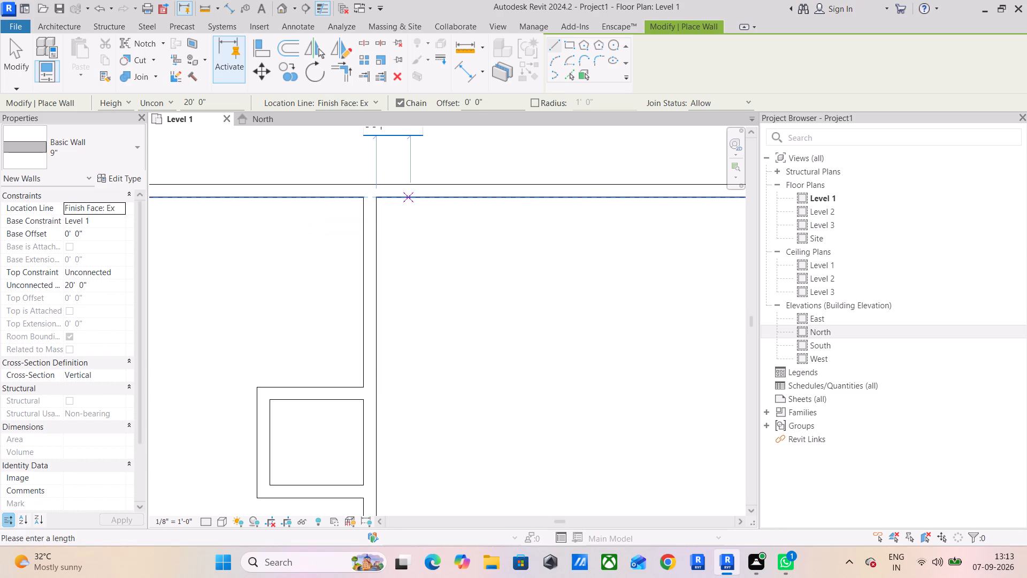
key(Return)
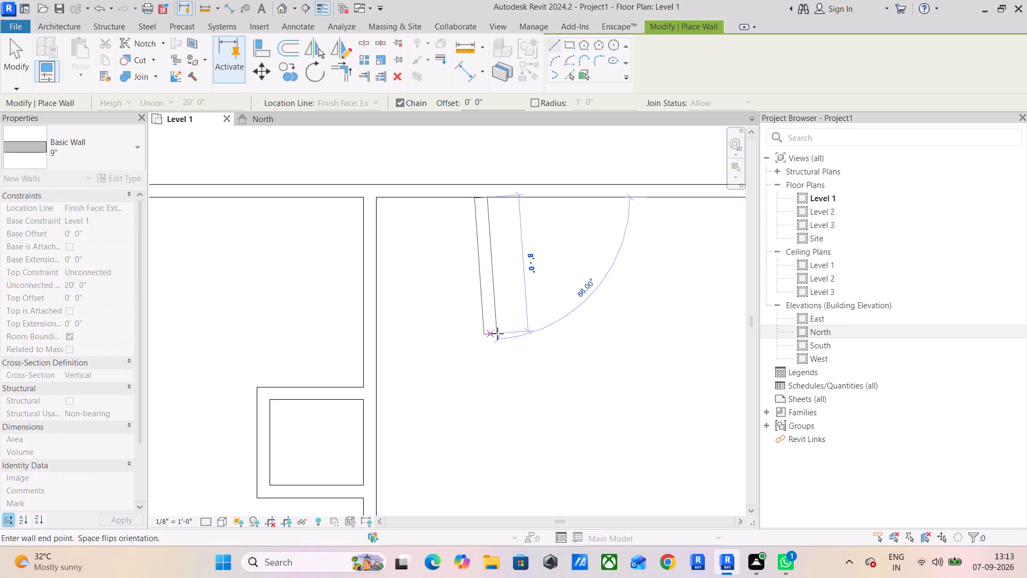
key(space)
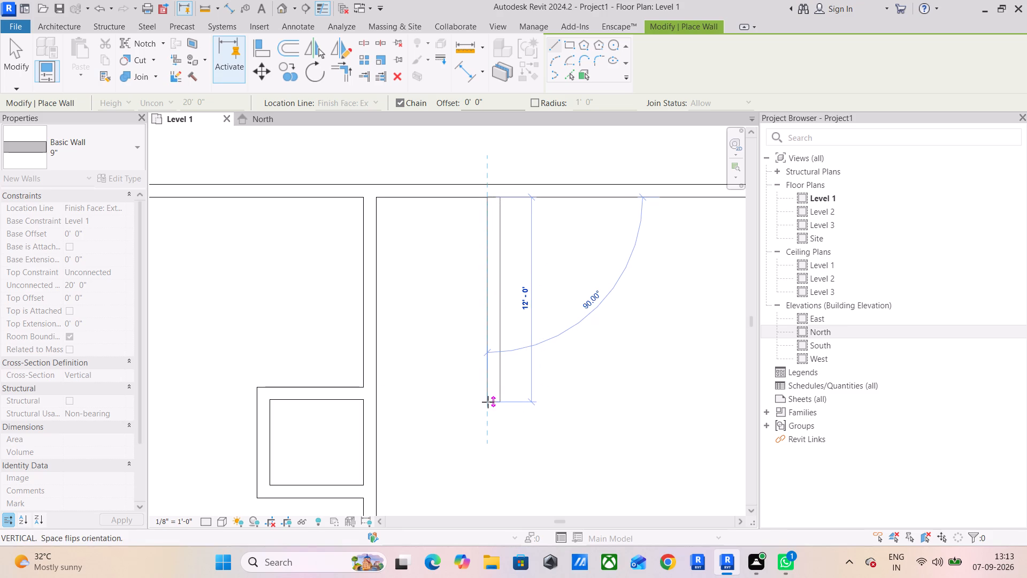
click(488, 402)
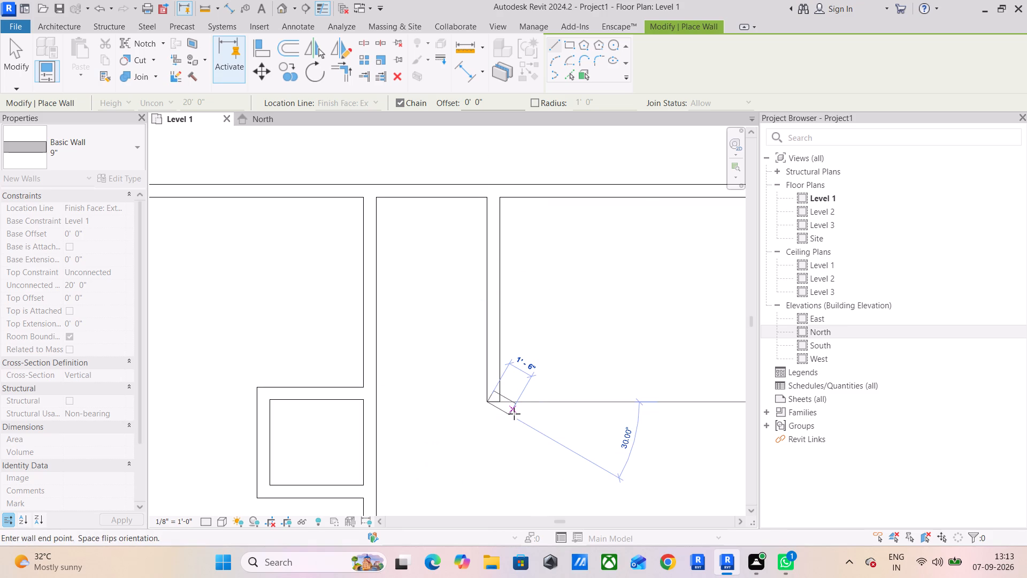
key(Escape)
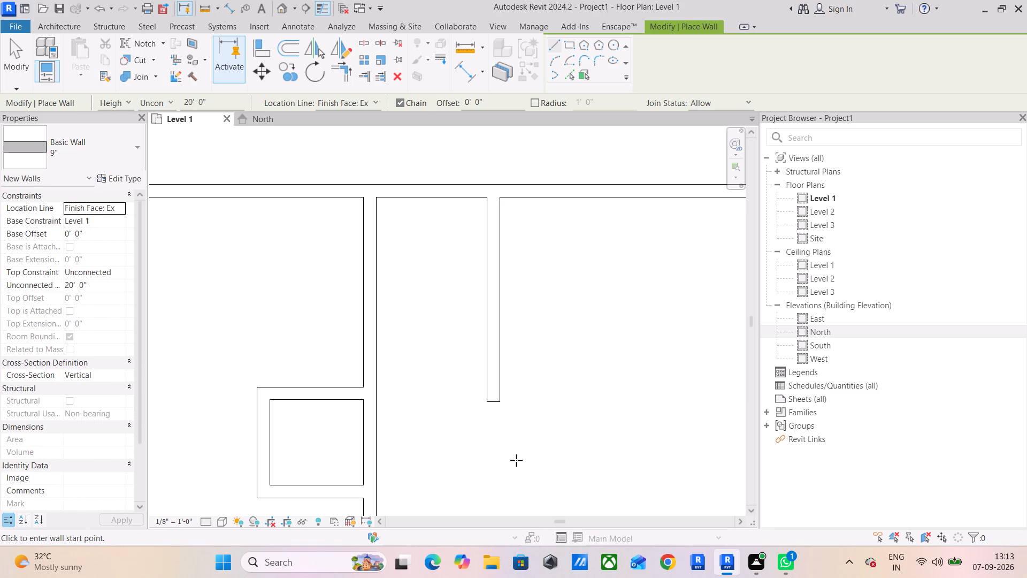
Add a 5'7.5" length of 9" wall below the new vertical wall, from the small central room's bottom outer face up to its end.
middle_drag(442, 491, 448, 489)
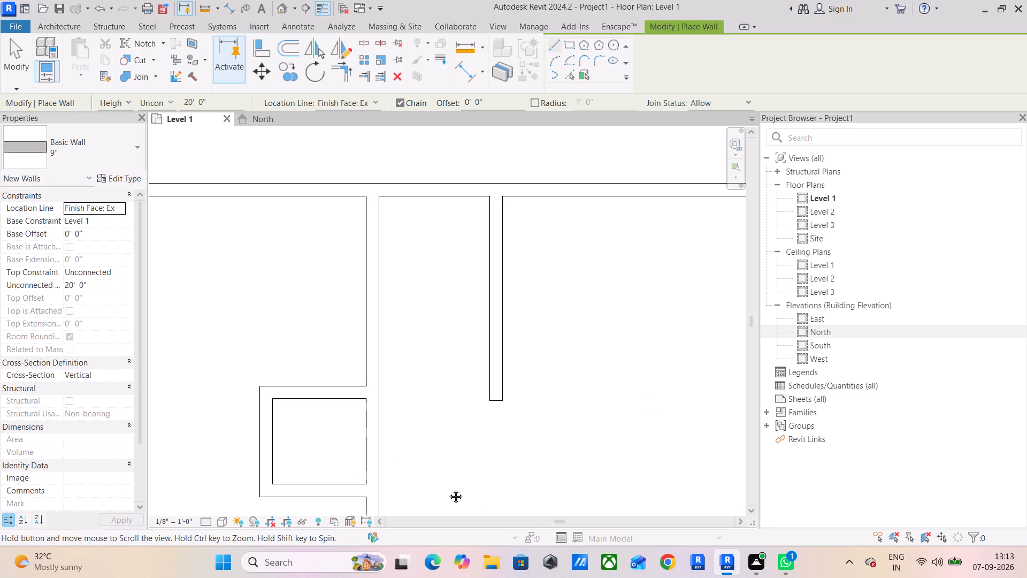
middle_drag(448, 489, 430, 391)
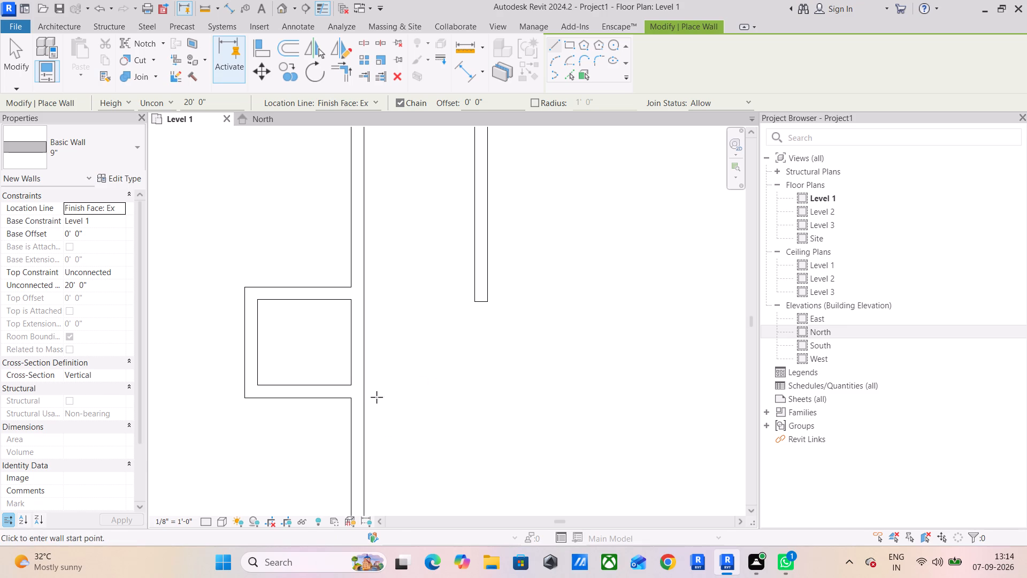
click(478, 397)
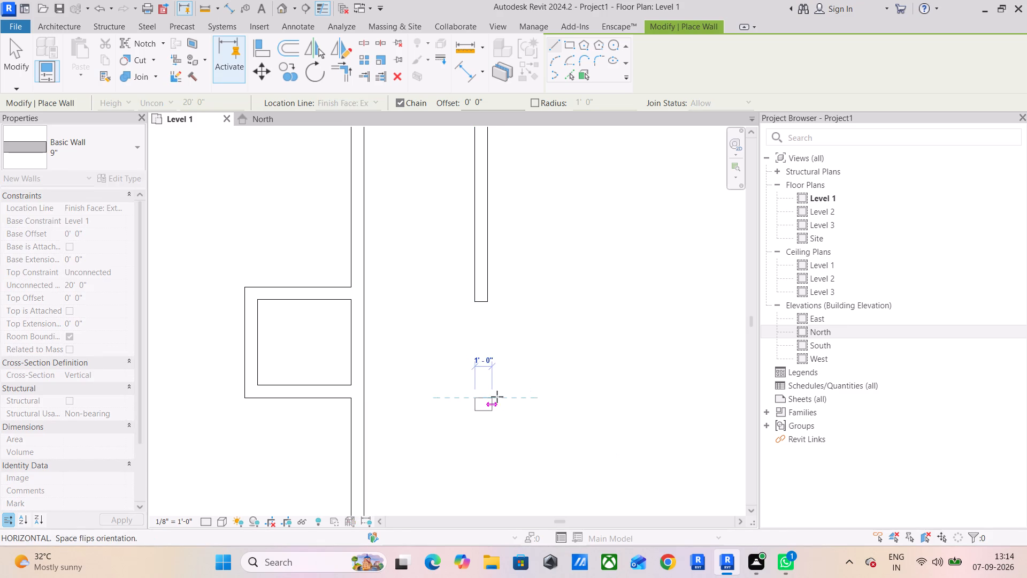
click(474, 306)
key(Escape)
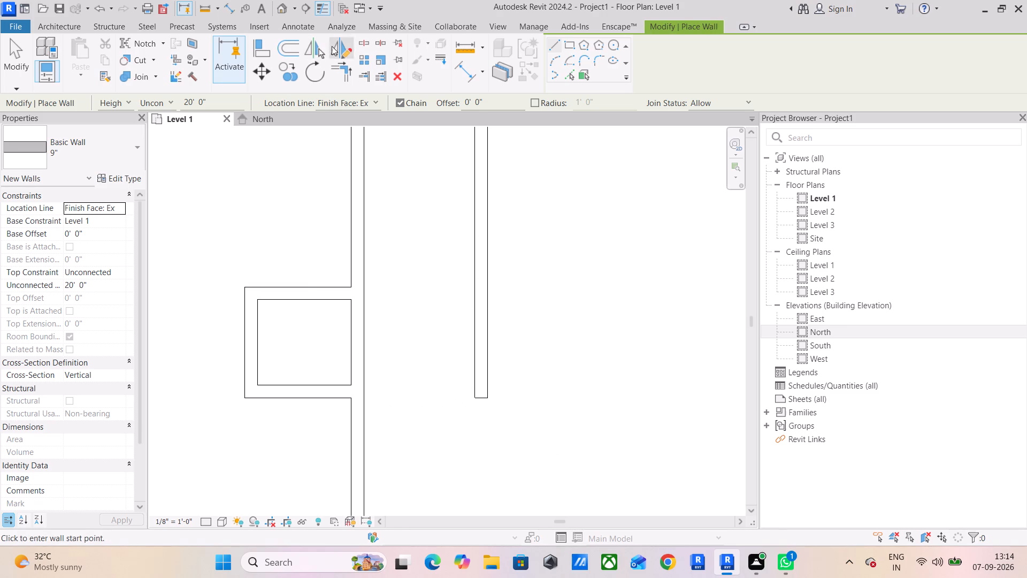
Split the added lower wall segment 1'6" below its upper end and delete the part beneath the split.
click(370, 45)
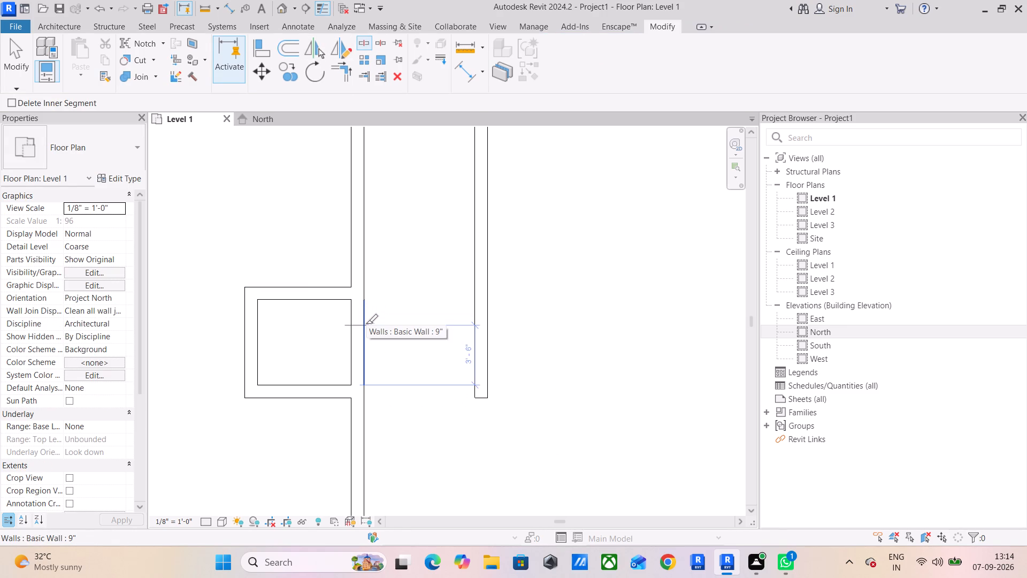
click(480, 324)
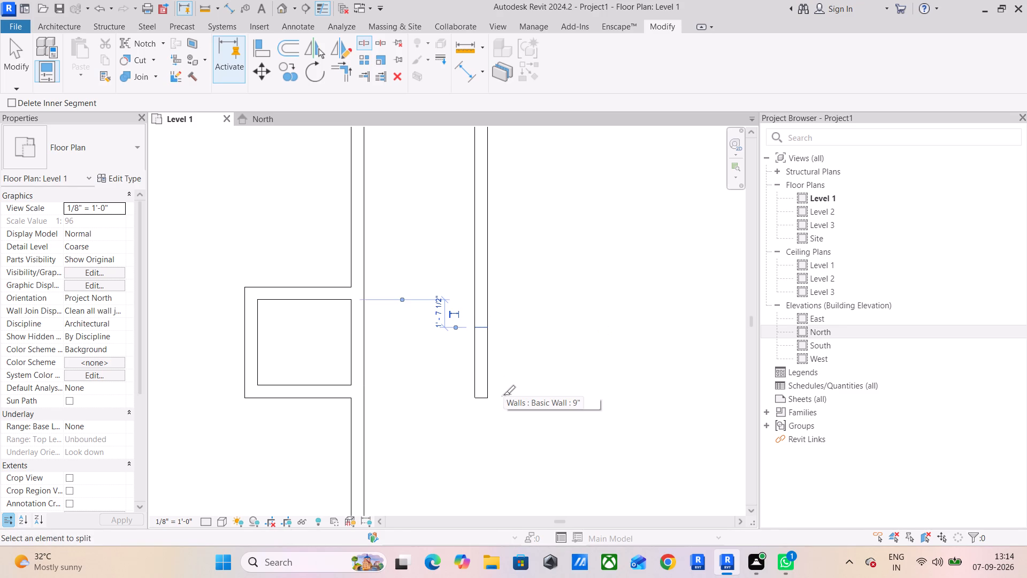
key(Escape)
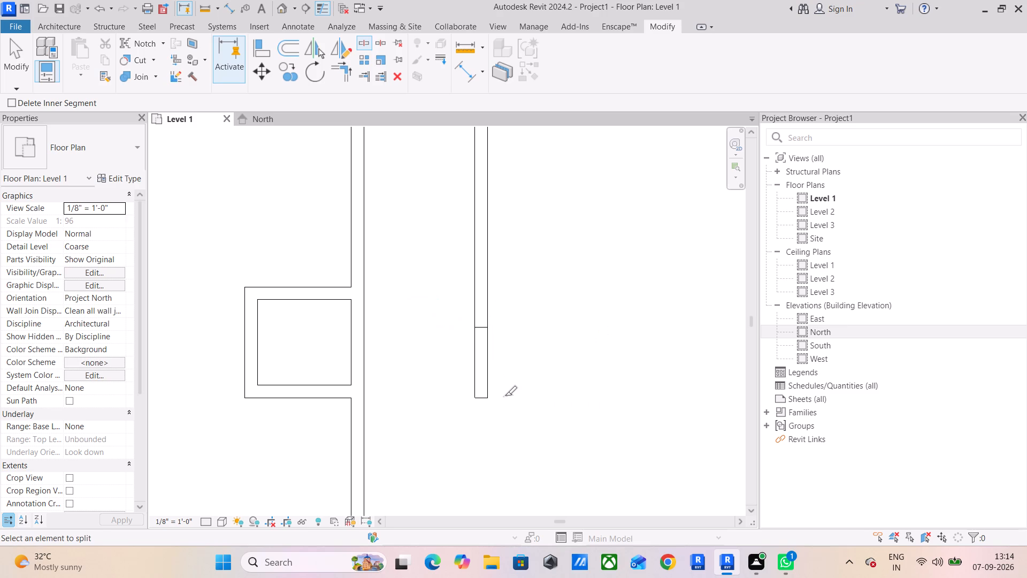
key(Escape)
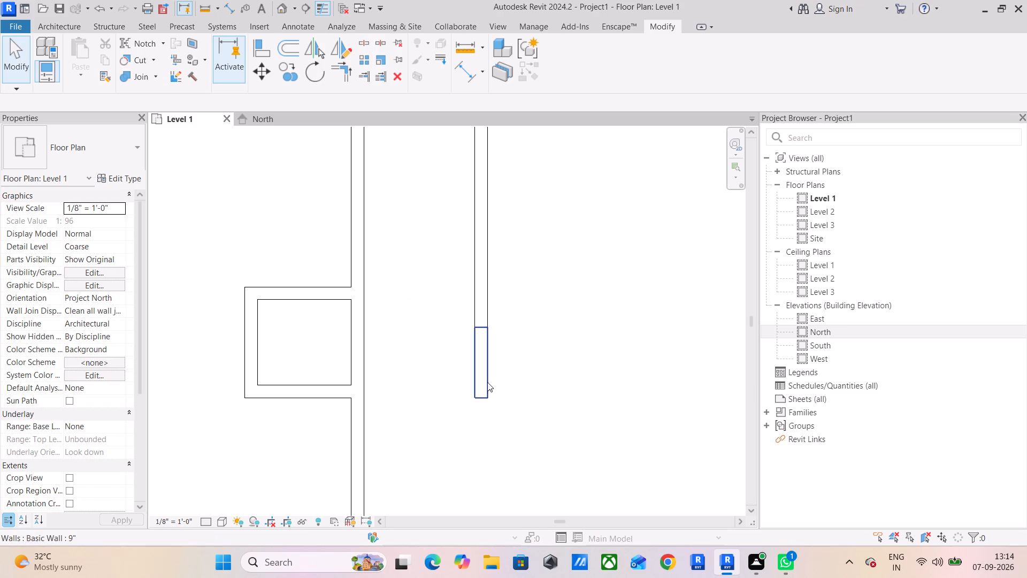
click(487, 382)
key(Delete)
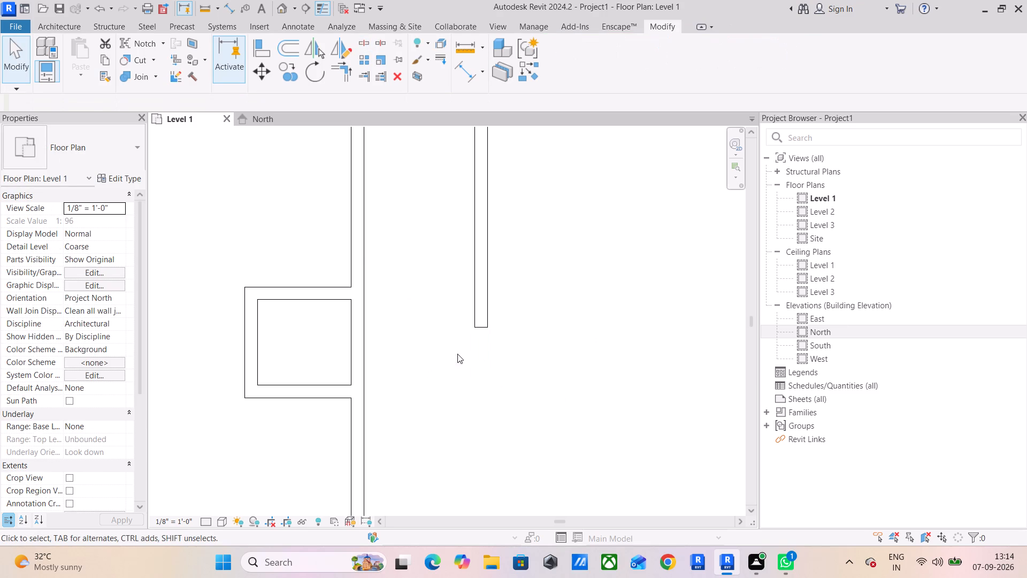
Draw a vertical 6" wall 8' down from the lower left corner of the vertical 9" wall, flush with its left face.
click(62, 26)
click(50, 44)
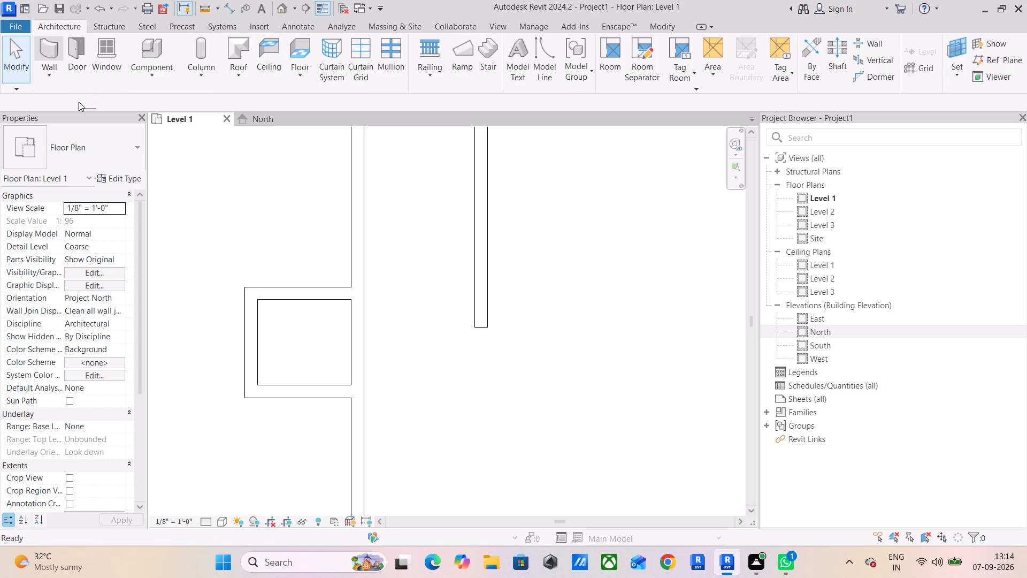
click(91, 158)
scroll(90, 216, up, 2)
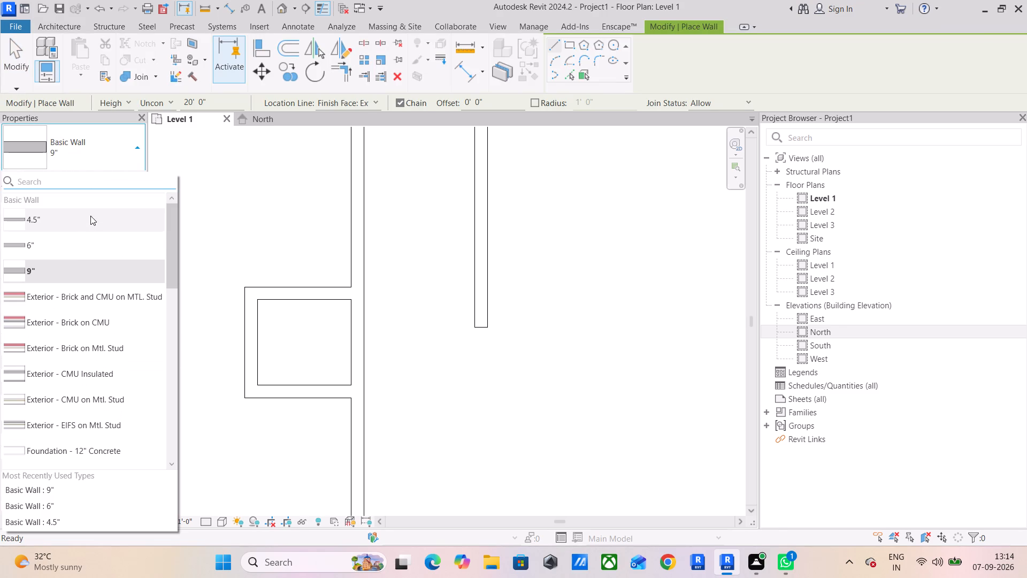
click(70, 256)
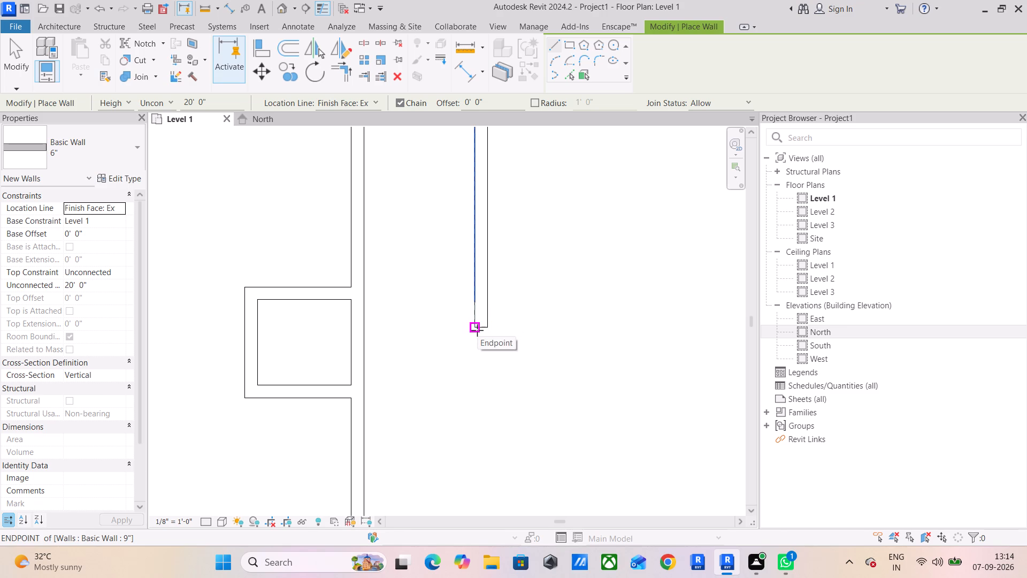
click(477, 330)
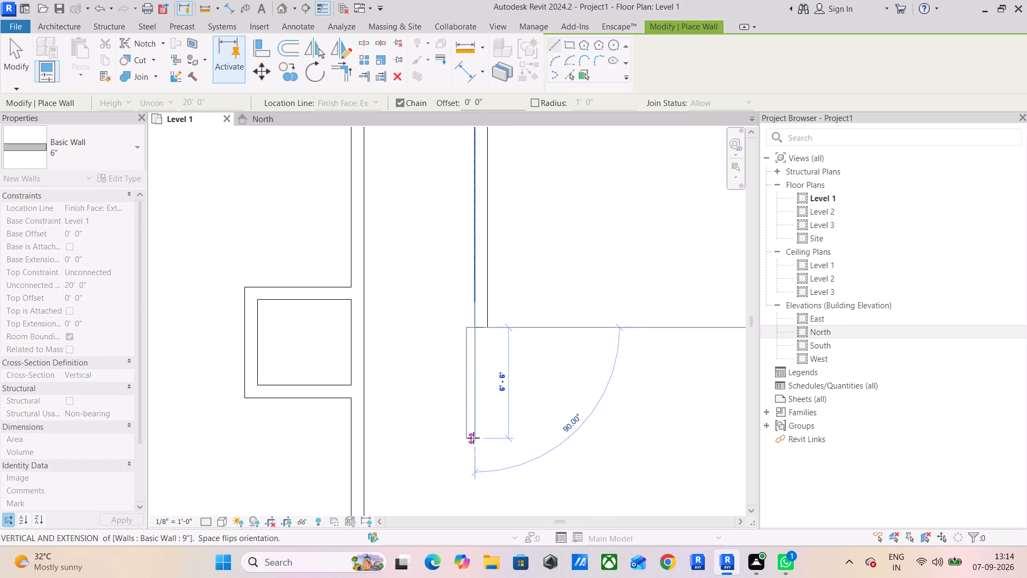
key(space)
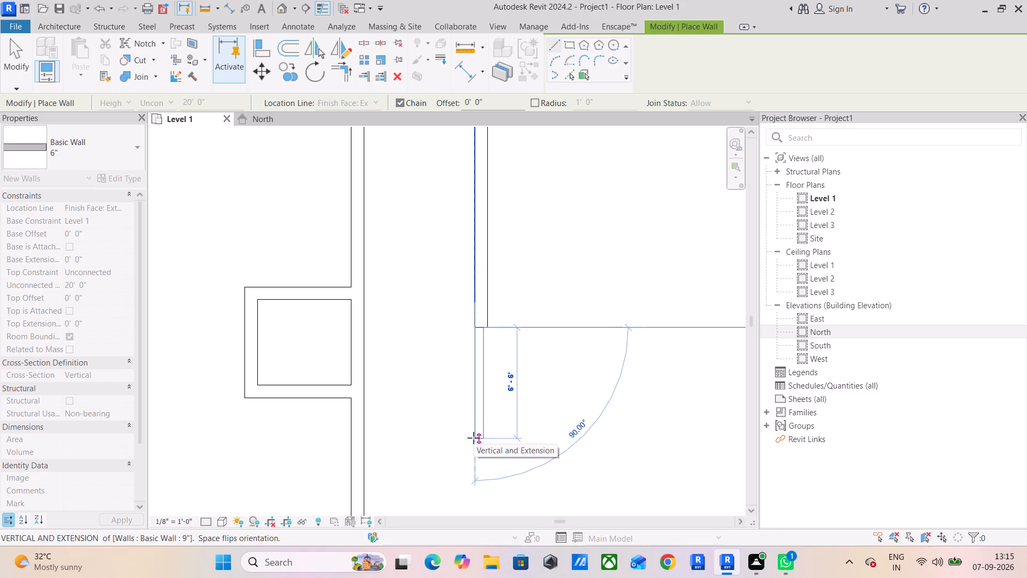
text(8')
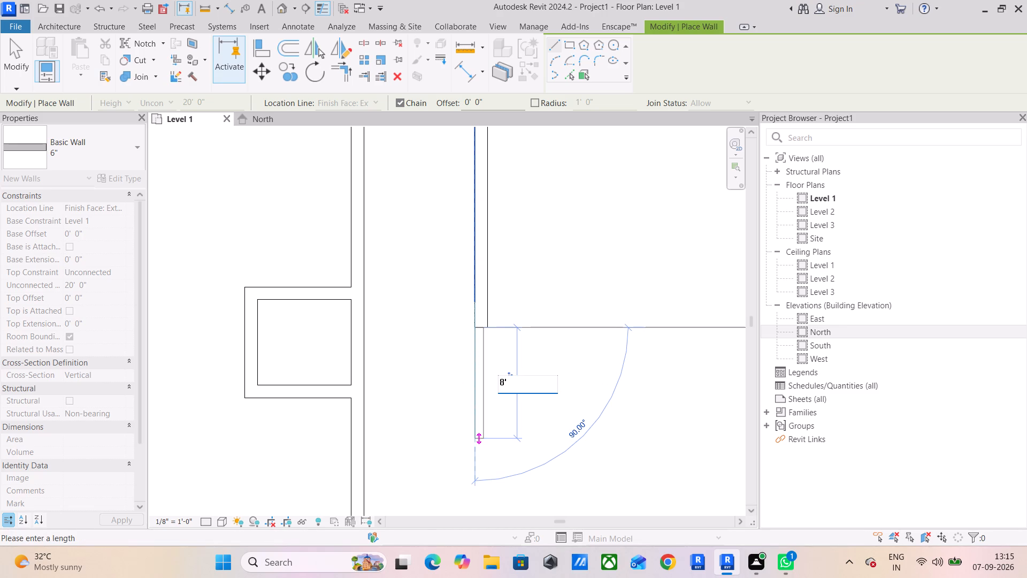
key(Return)
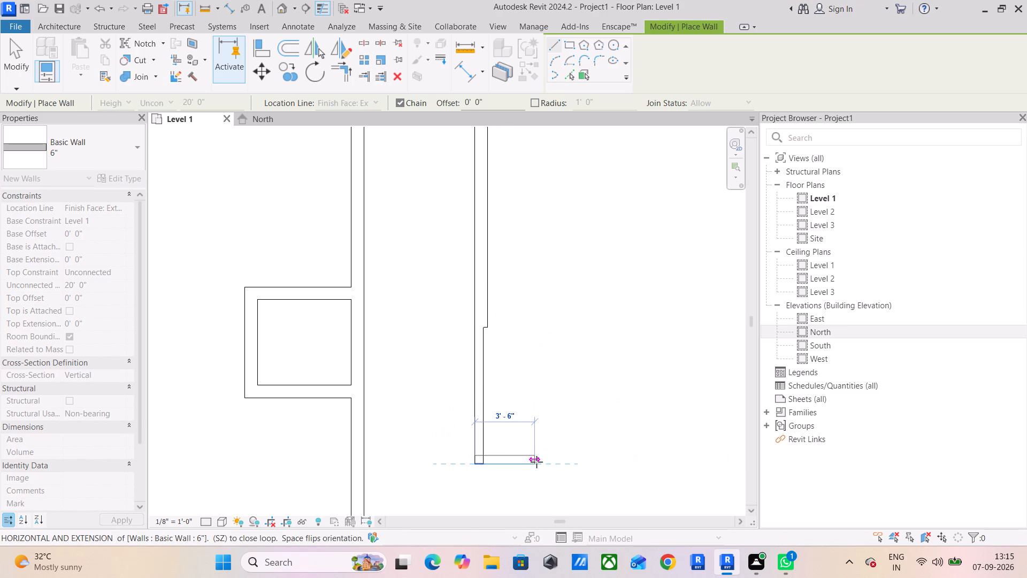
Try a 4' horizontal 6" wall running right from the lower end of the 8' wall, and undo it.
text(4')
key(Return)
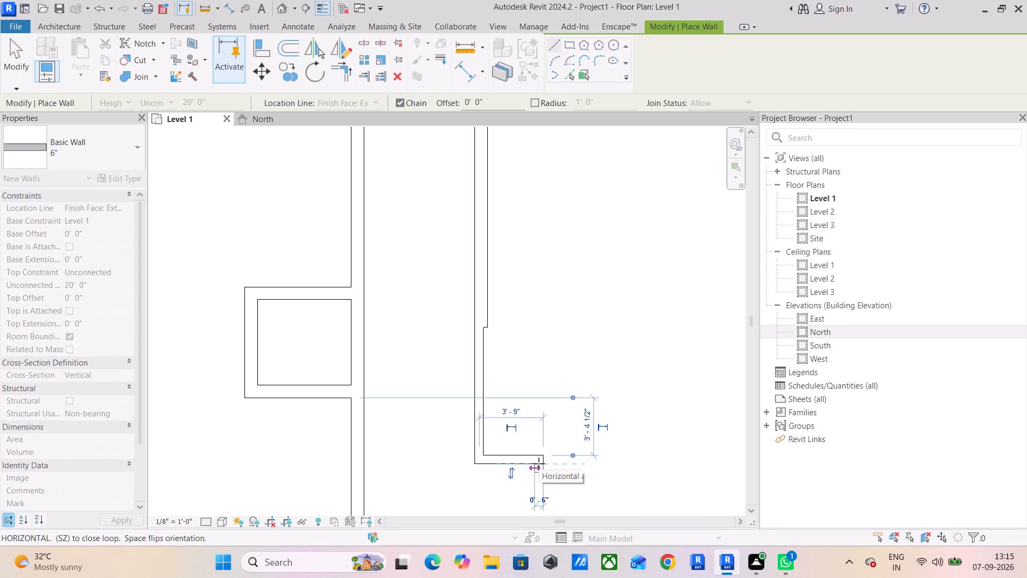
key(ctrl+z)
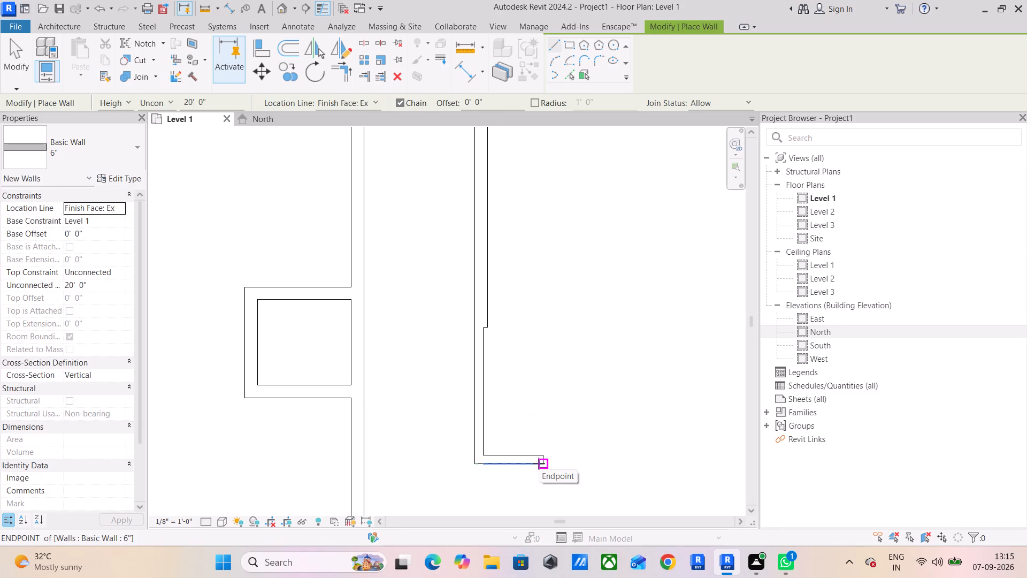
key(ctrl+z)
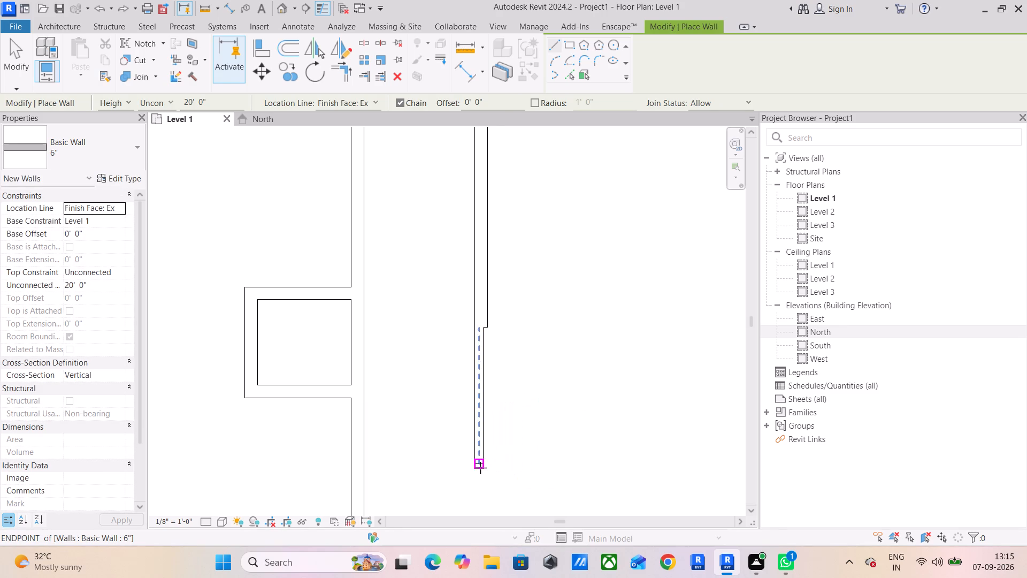
Draw a horizontal 6" wall 4'10" to the right from the inner lower corner of the 8' wall.
click(485, 466)
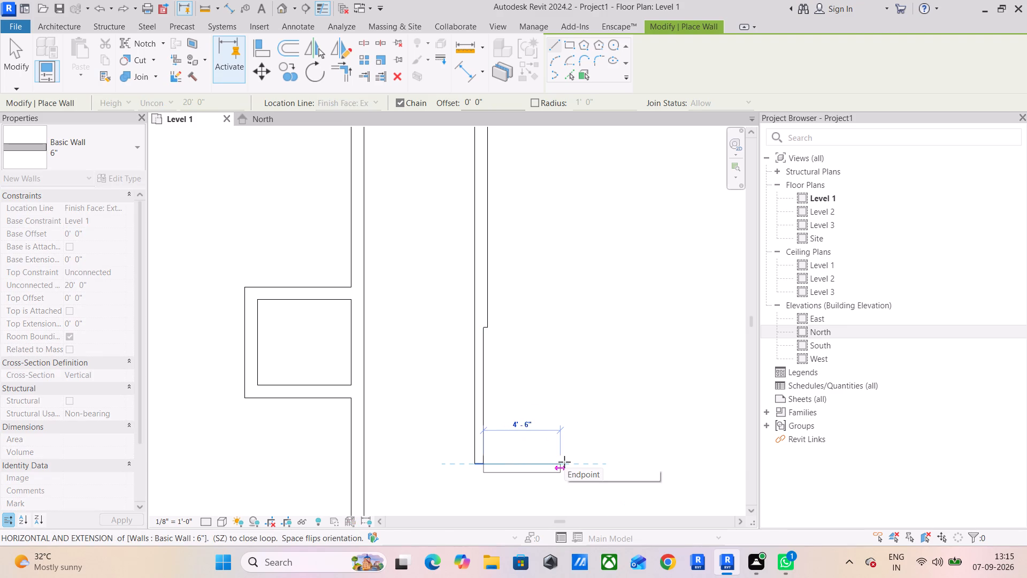
key(space)
text(4')
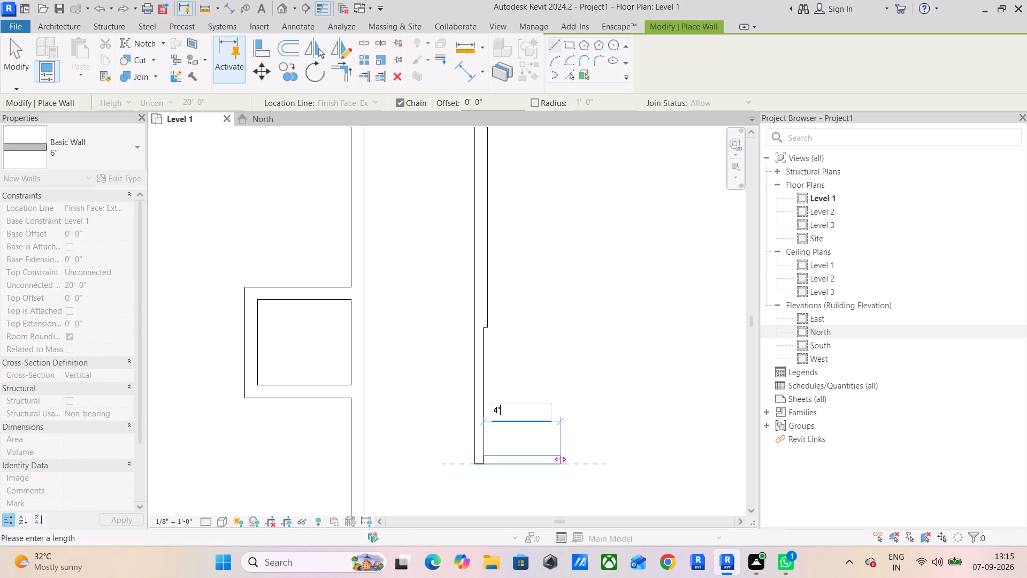
text(10")
key(Return)
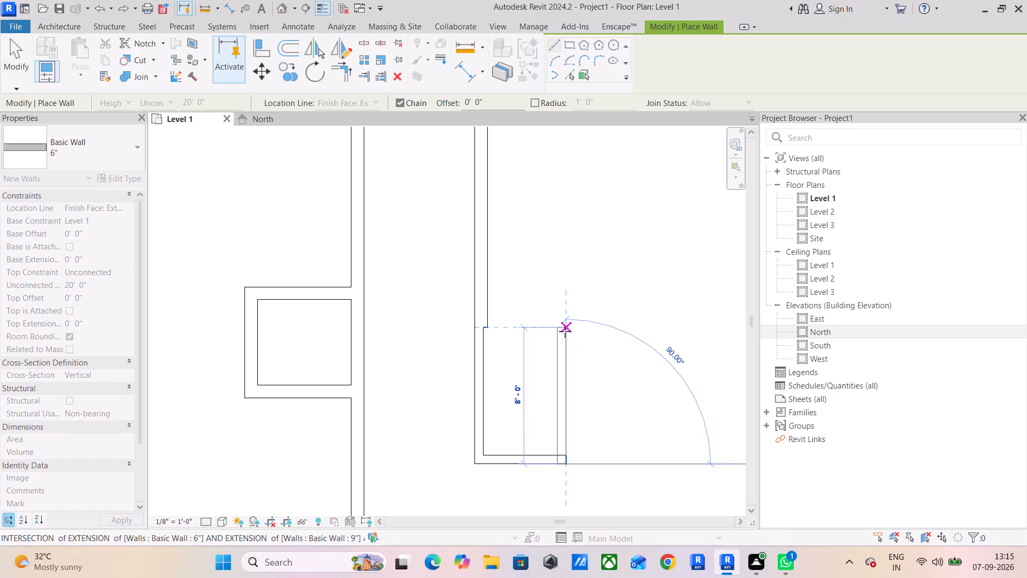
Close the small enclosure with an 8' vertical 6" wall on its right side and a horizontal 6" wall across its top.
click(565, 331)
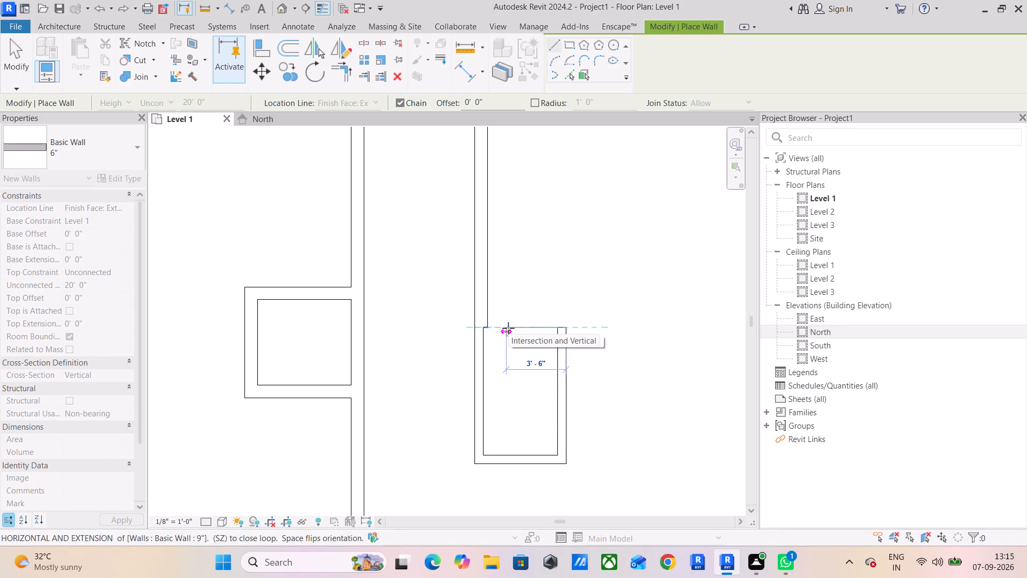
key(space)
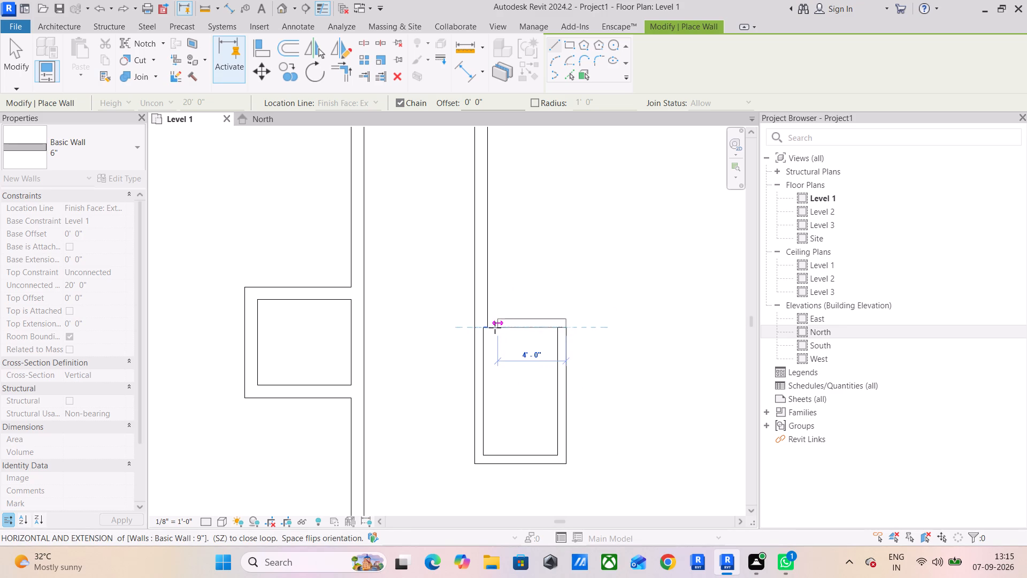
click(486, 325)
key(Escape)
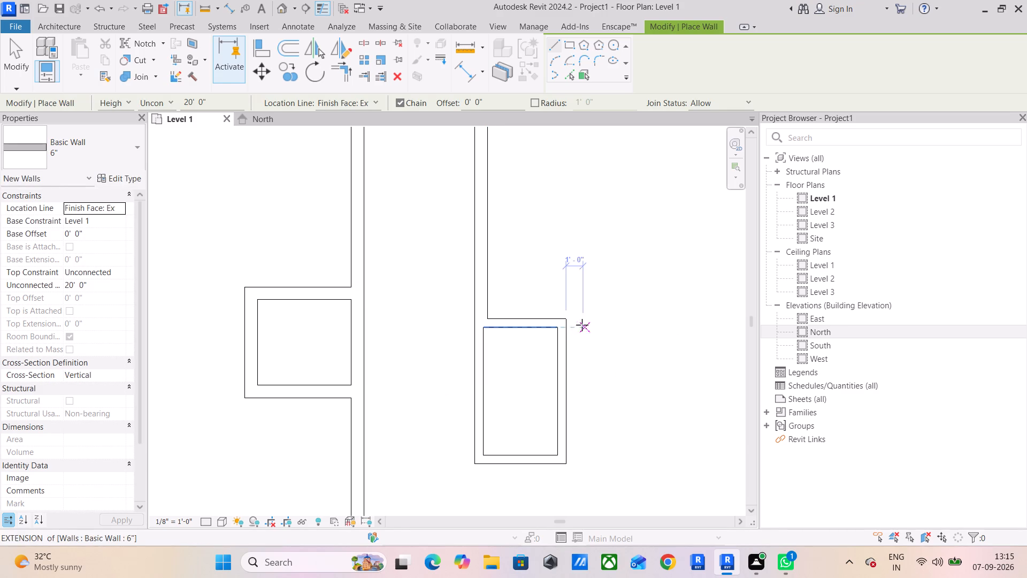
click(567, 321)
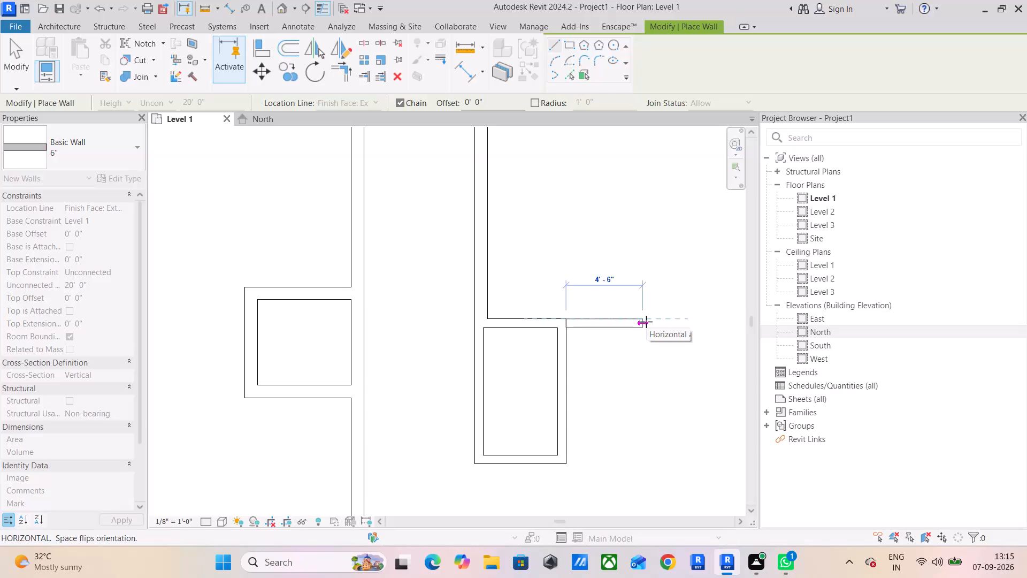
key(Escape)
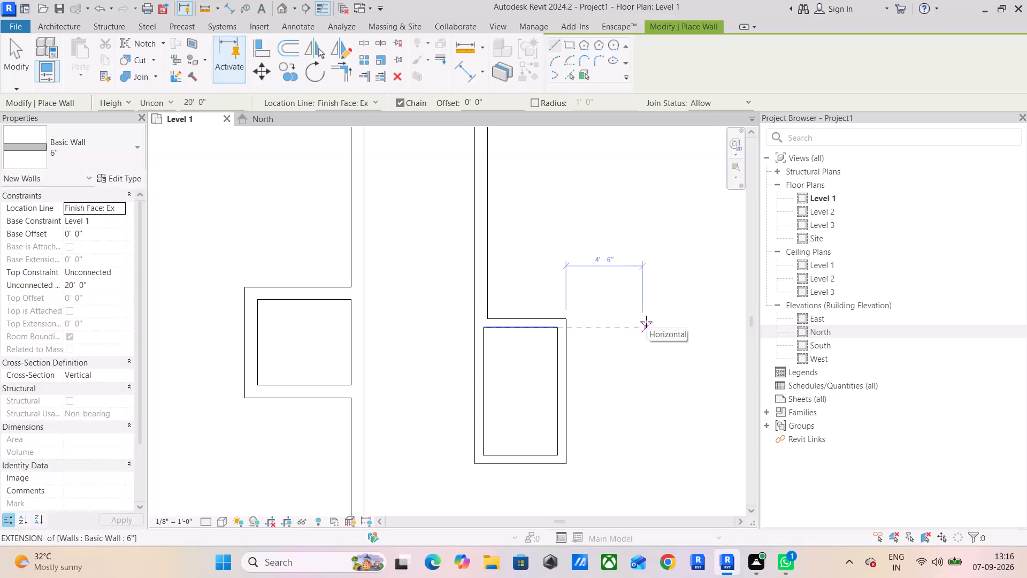
Draw a vertical 6" wall 12'6" down from the top exterior wall, starting 11'1.5" right of the vertical 9" partition.
scroll(671, 293, down, 2)
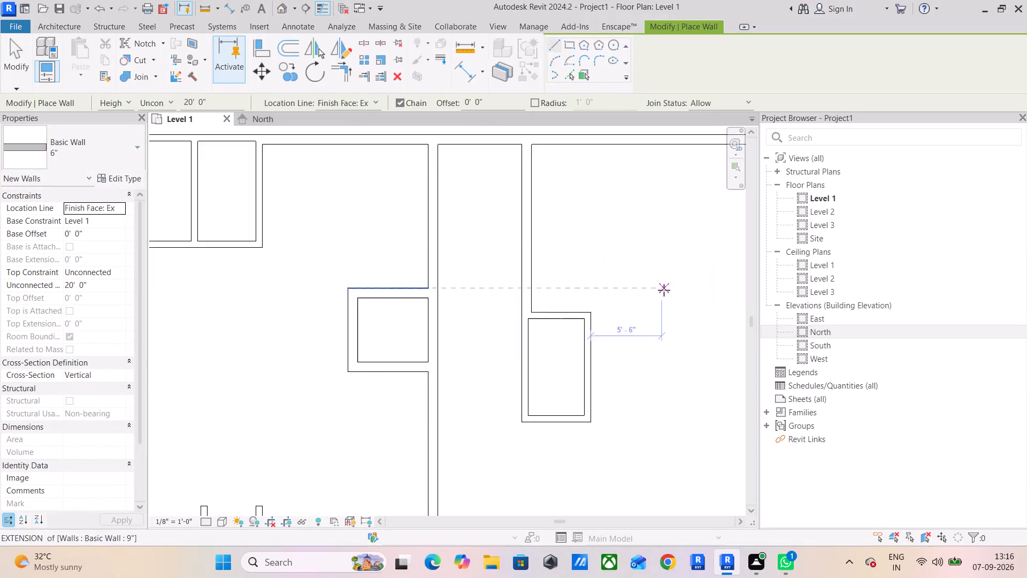
scroll(664, 290, down, 2)
middle_drag(659, 282, 466, 343)
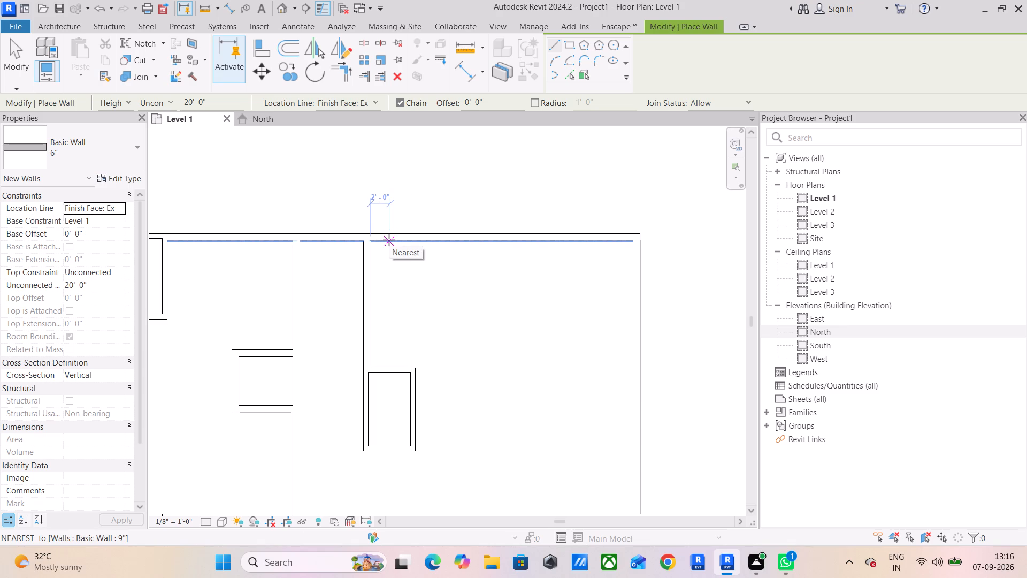
text(11')
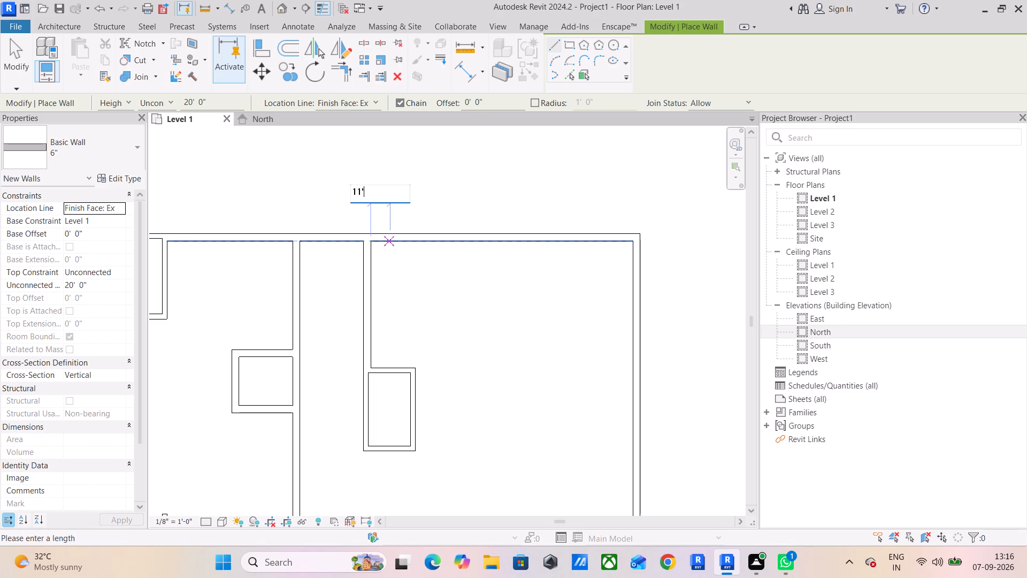
text(1.5)
key(shift+quotedbl)
key(Return)
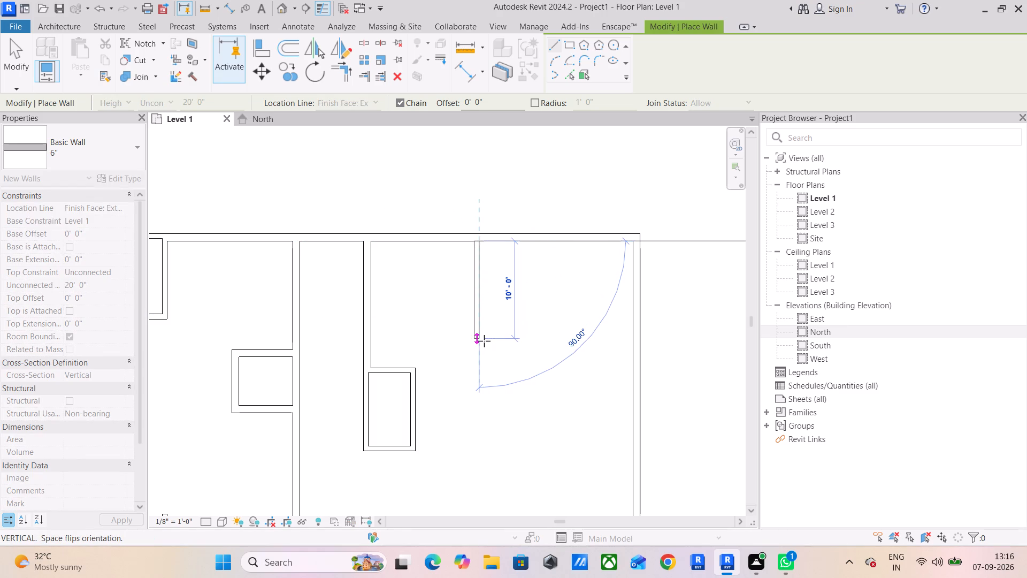
key(space)
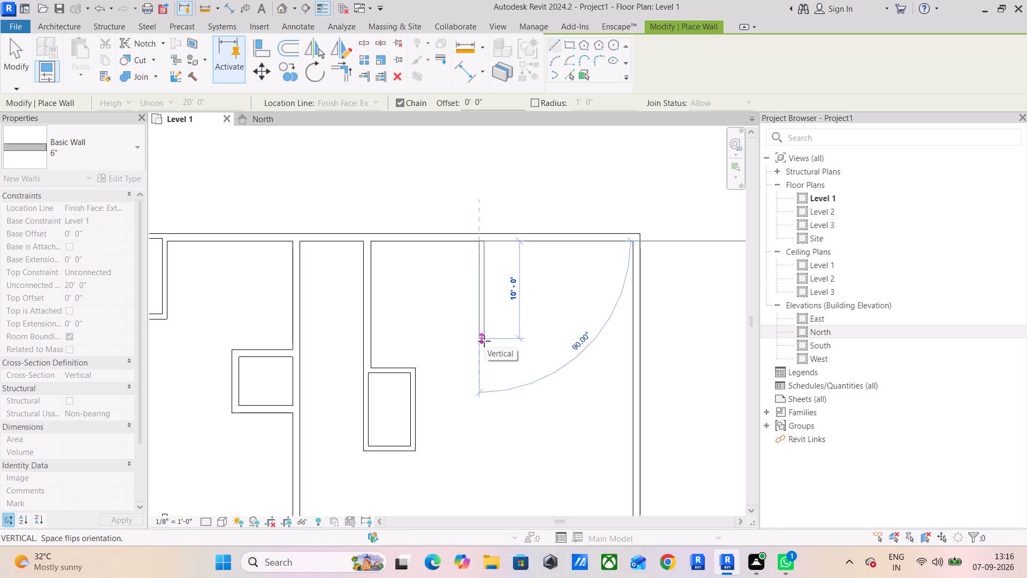
text(12'6")
key(Return)
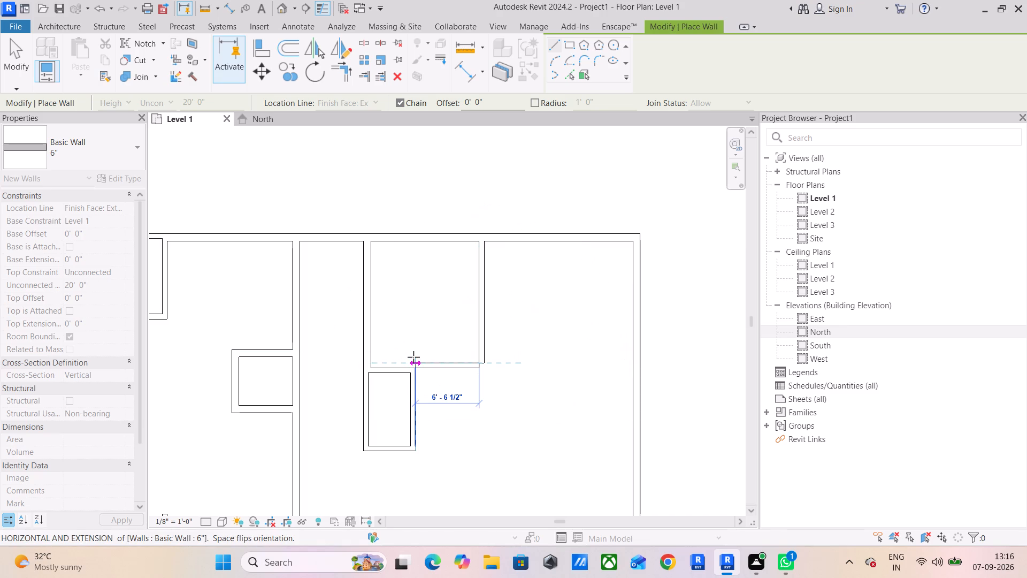
Draw a horizontal 6" wall from the lower end of the 12'6" wall left to the vertical 9" partition's right face.
scroll(413, 357, up, 3)
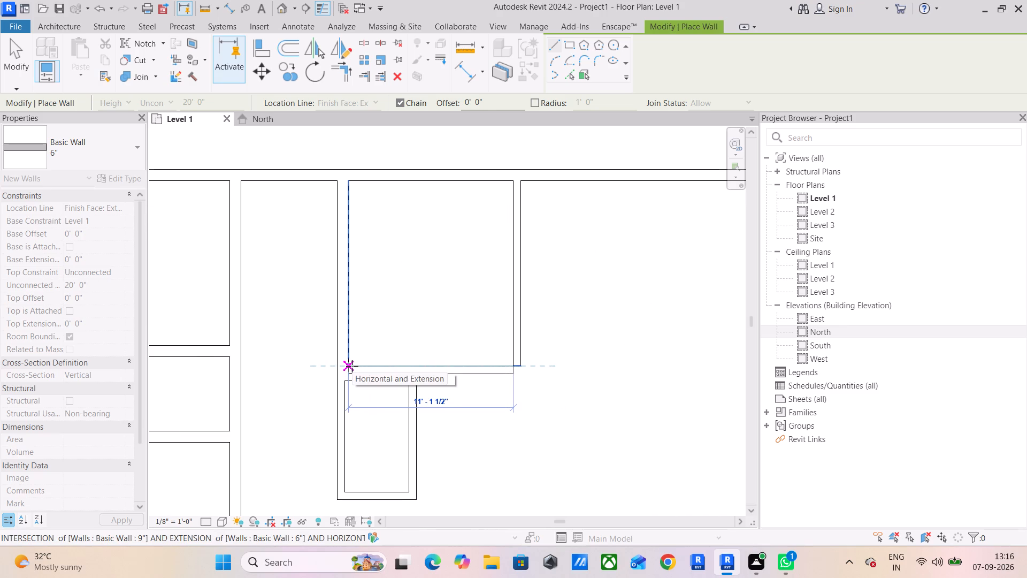
click(352, 366)
key(Escape)
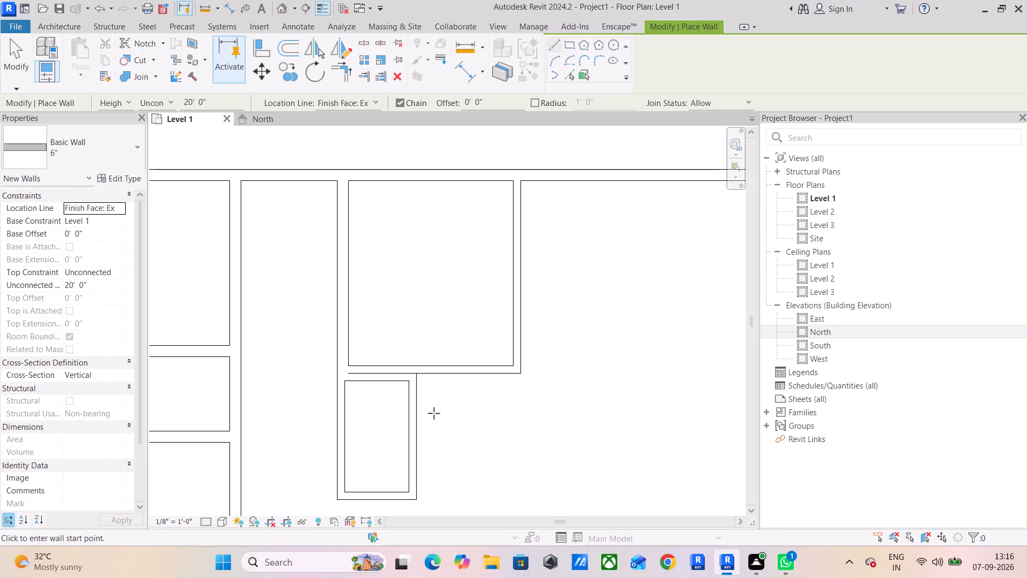
key(Escape)
key(Escape)
key(Escape)
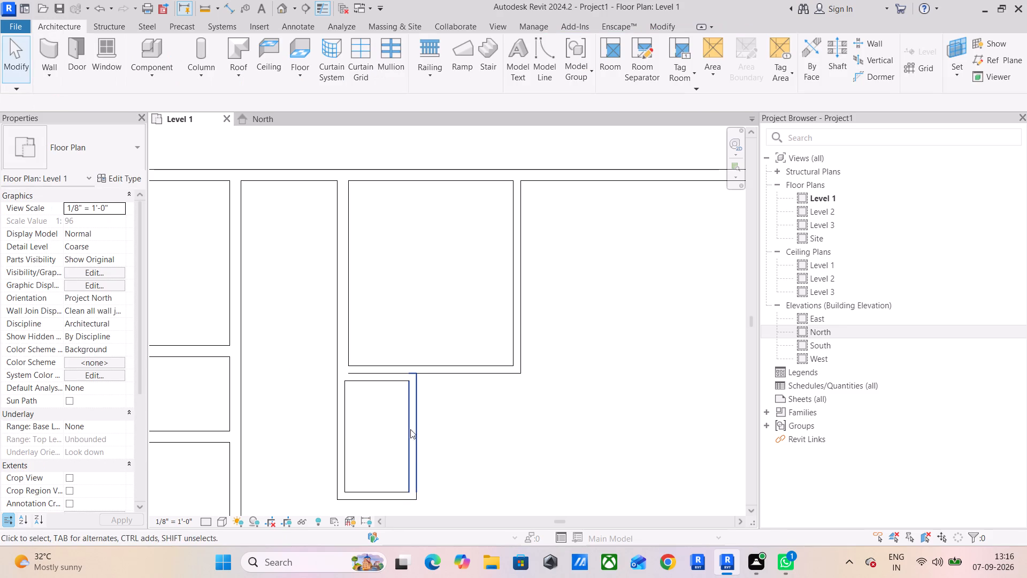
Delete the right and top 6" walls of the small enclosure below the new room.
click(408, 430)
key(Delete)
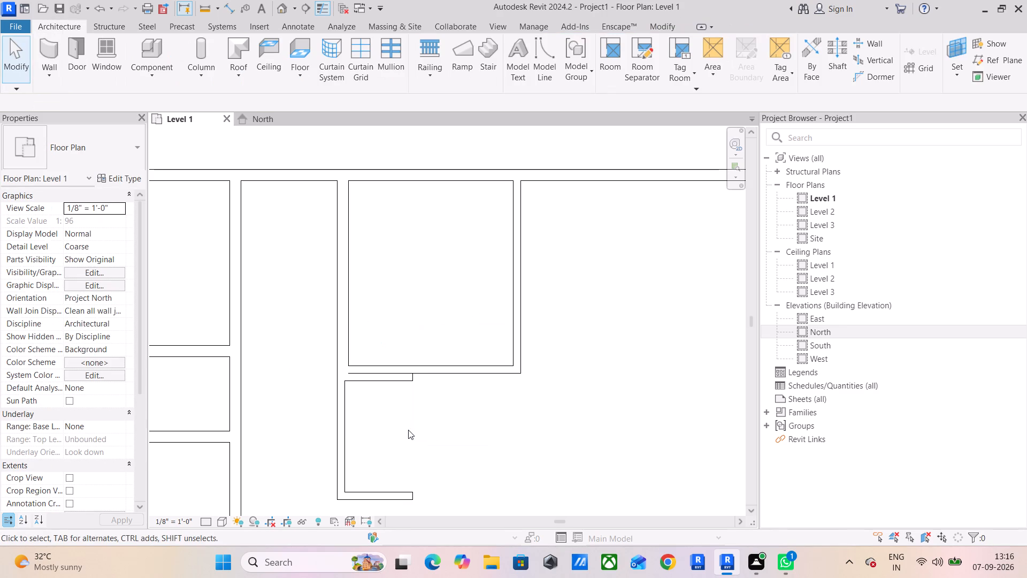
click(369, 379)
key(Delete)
Delete the short 9" wall piece at the new room's lower left corner.
scroll(365, 379, up, 5)
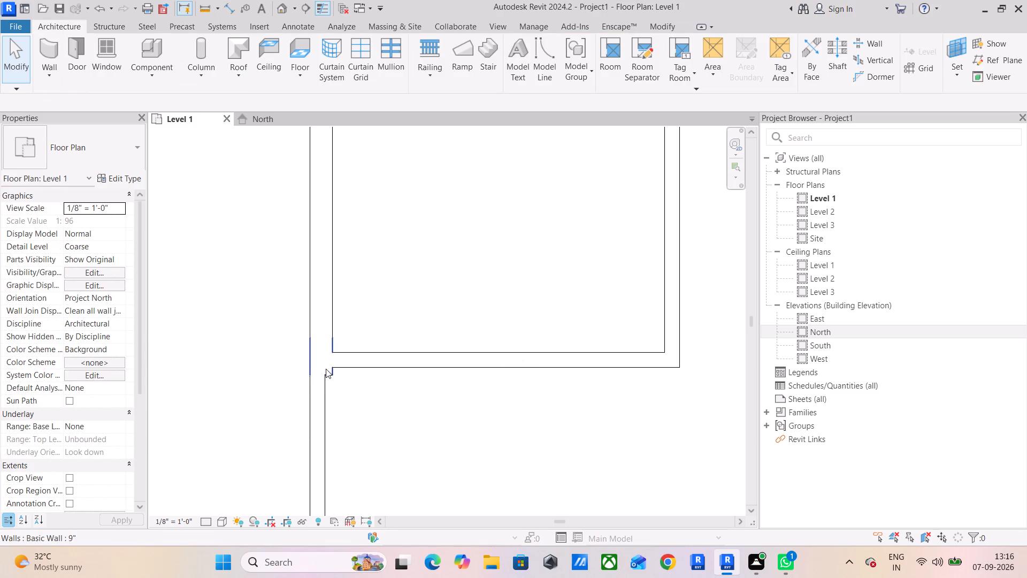
click(318, 334)
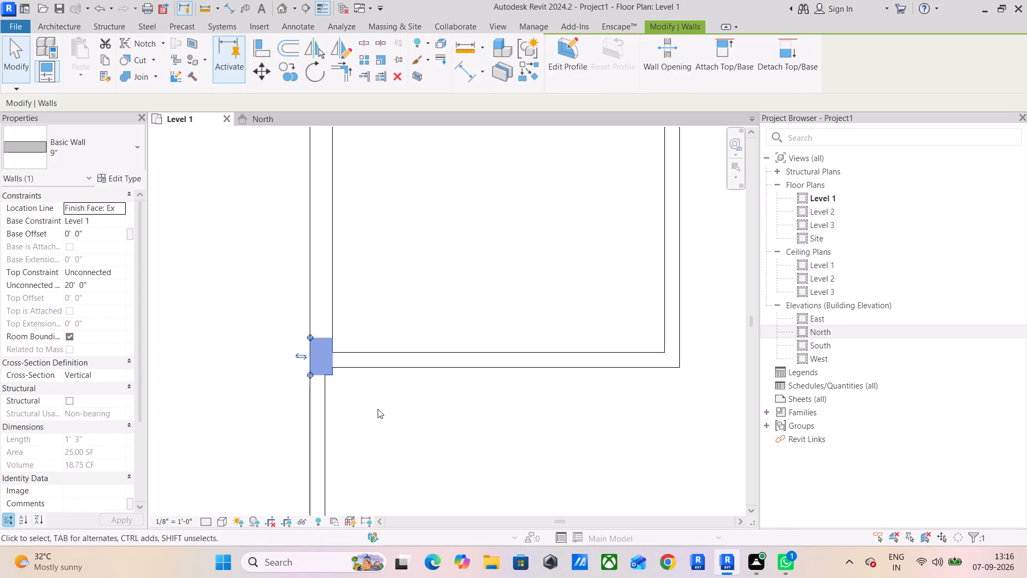
key(Delete)
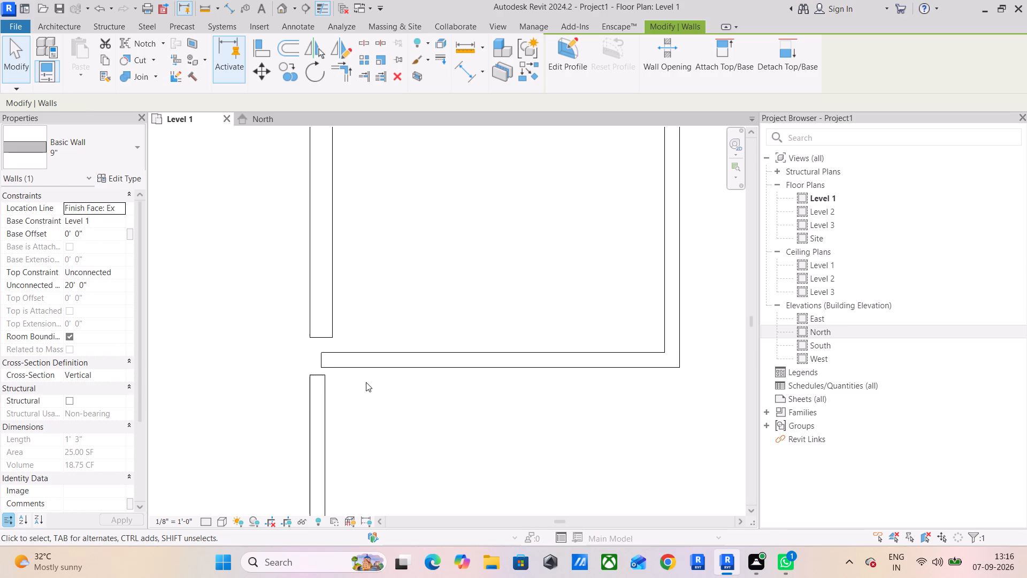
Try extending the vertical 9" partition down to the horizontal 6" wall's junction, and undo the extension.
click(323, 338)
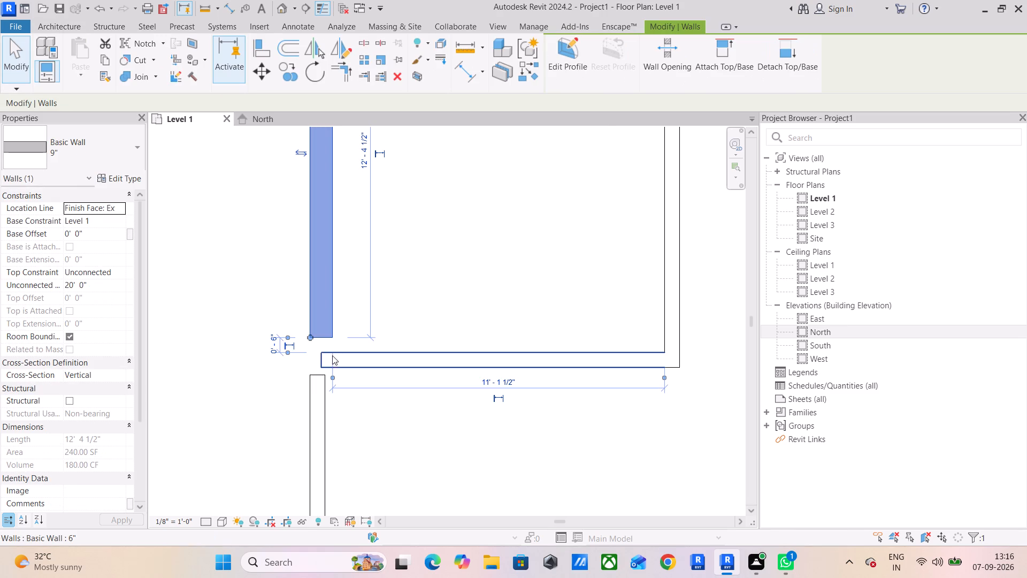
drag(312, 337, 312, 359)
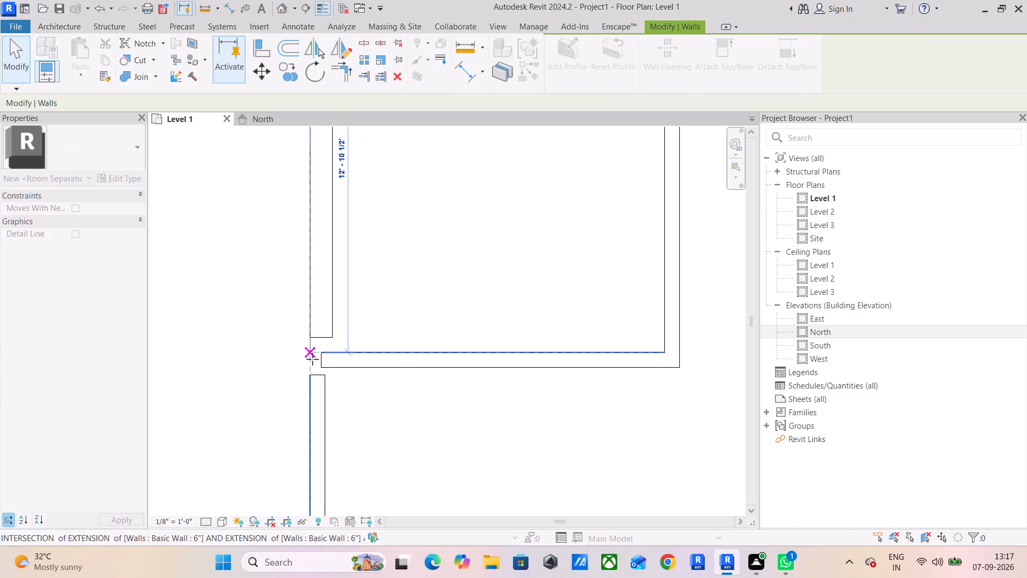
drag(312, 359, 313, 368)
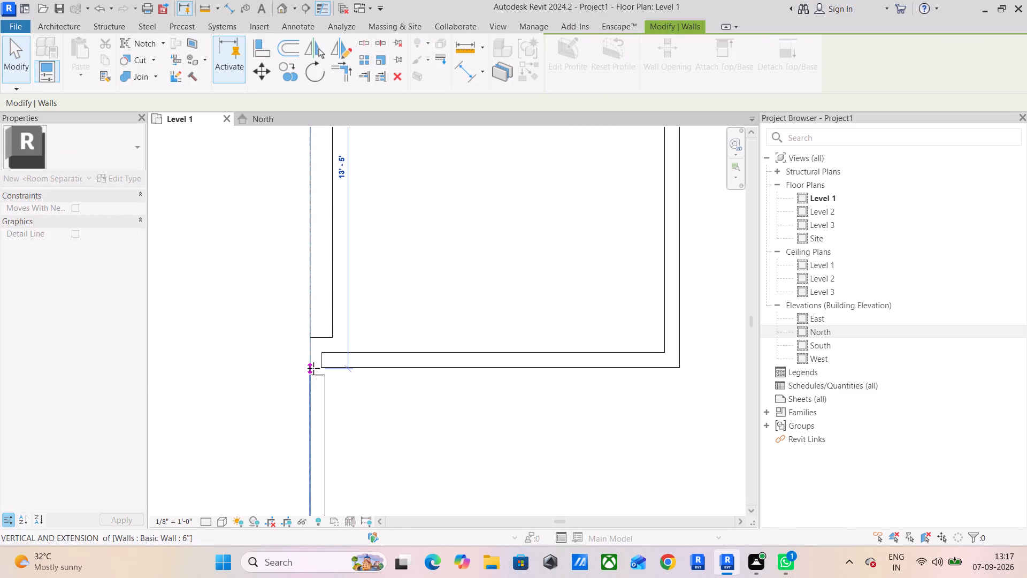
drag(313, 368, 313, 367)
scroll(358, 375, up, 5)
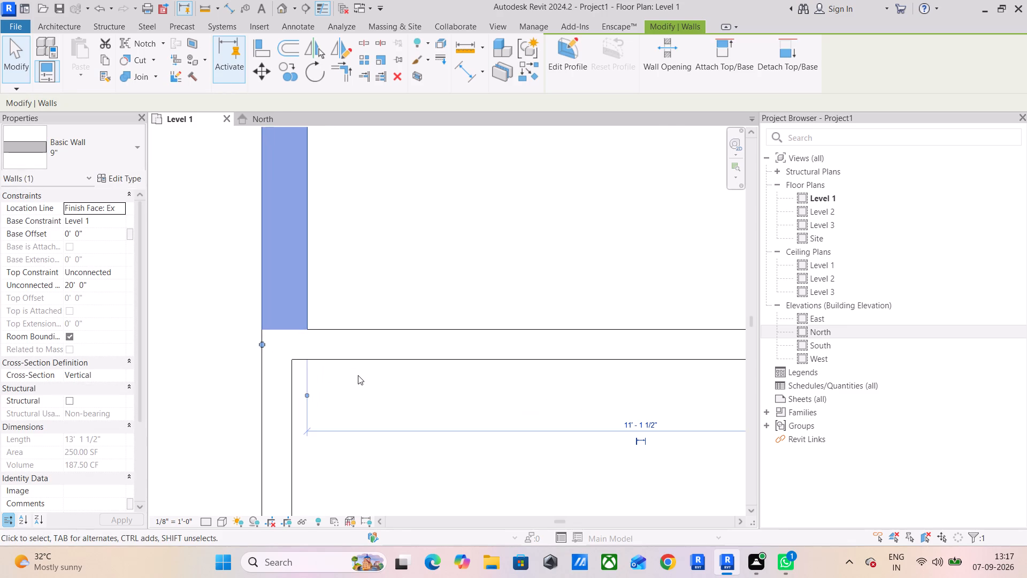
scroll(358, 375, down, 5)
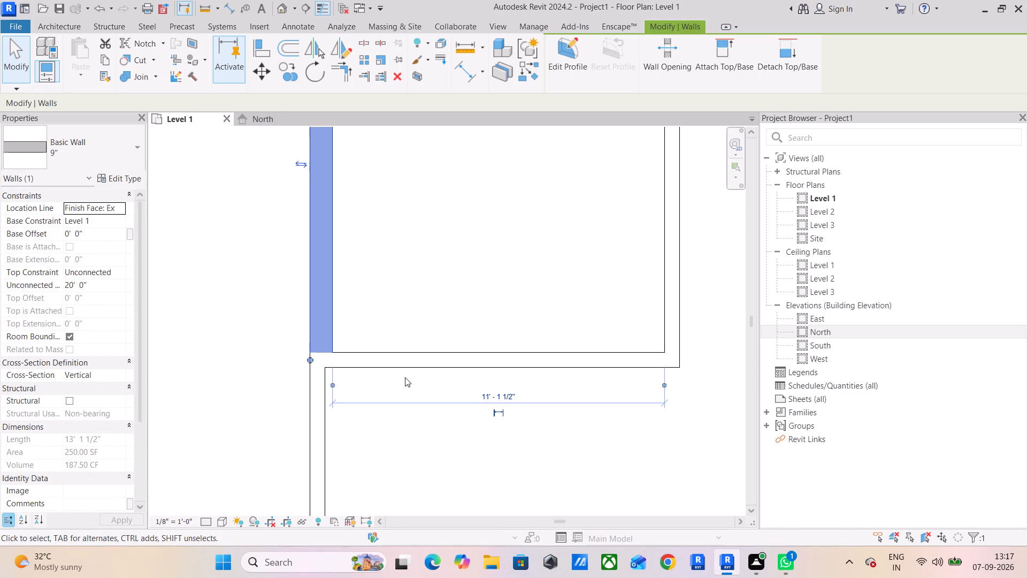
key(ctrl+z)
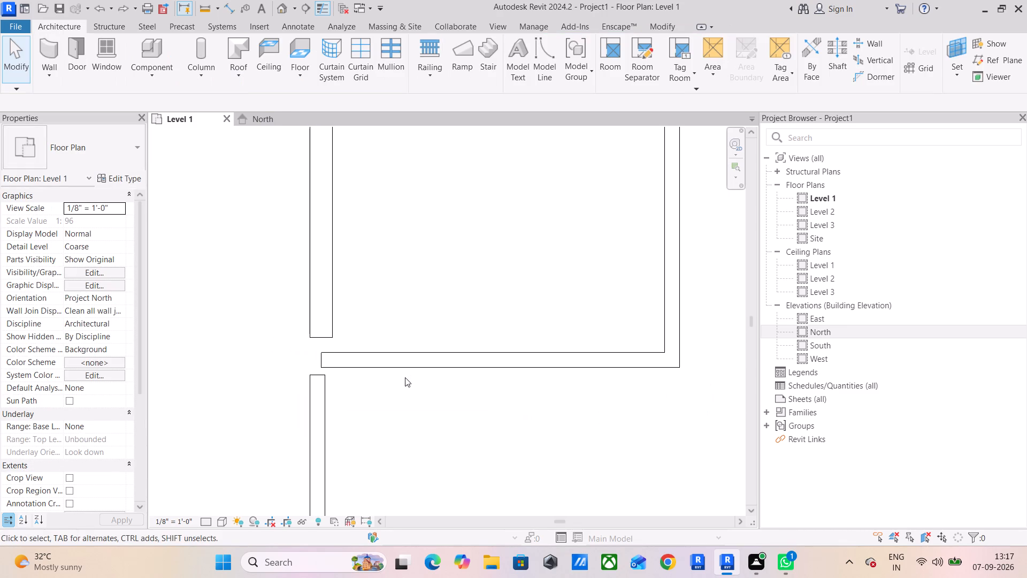
Extend the new room's horizontal 6" bottom wall left to line up with the 9" partition's left face.
click(321, 359)
drag(322, 353, 318, 353)
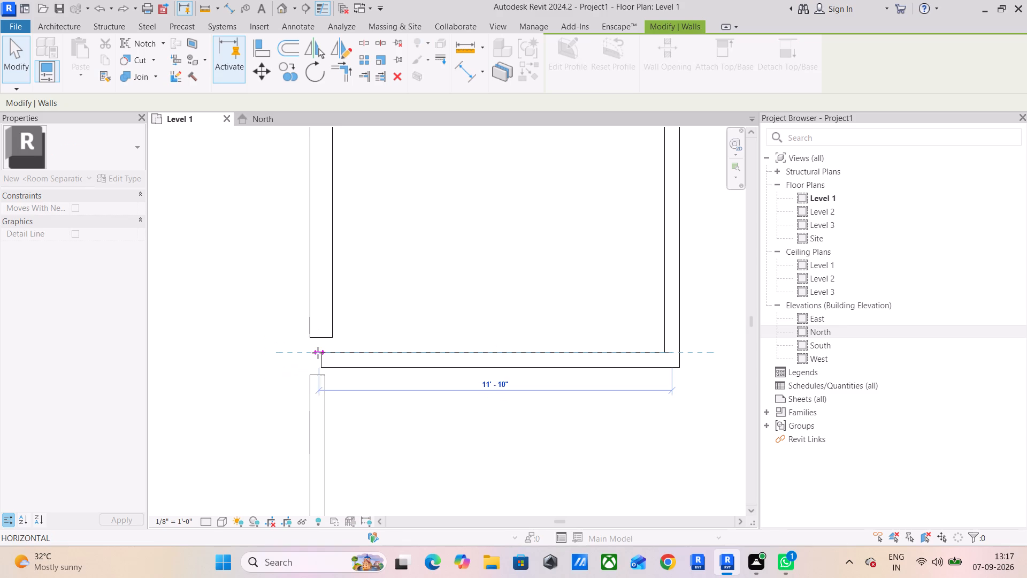
drag(318, 353, 312, 353)
Stretch the vertical 9" partition's lower end down to the left end of the horizontal 6" wall, closing the corner gap.
click(313, 335)
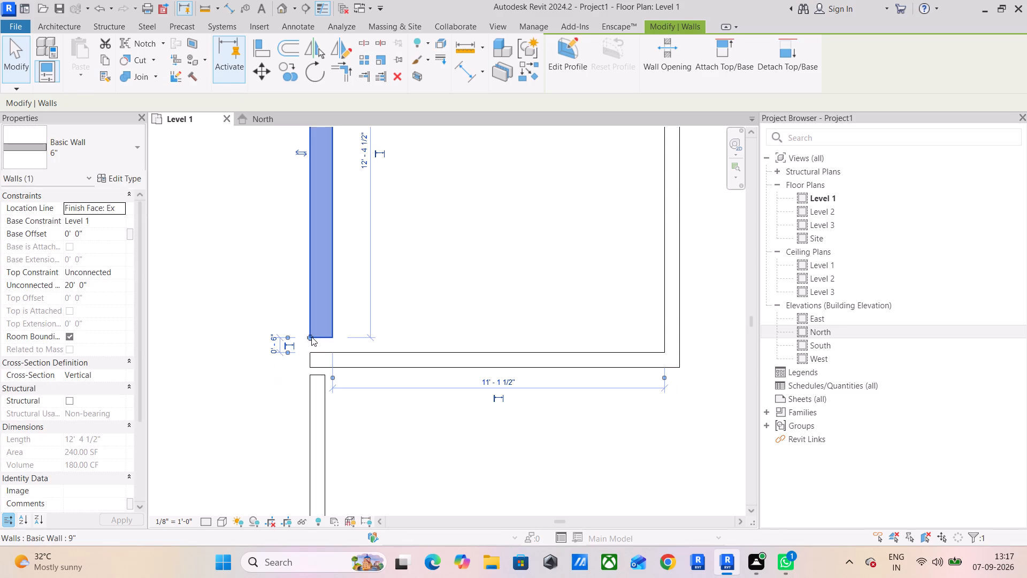
drag(310, 337, 311, 366)
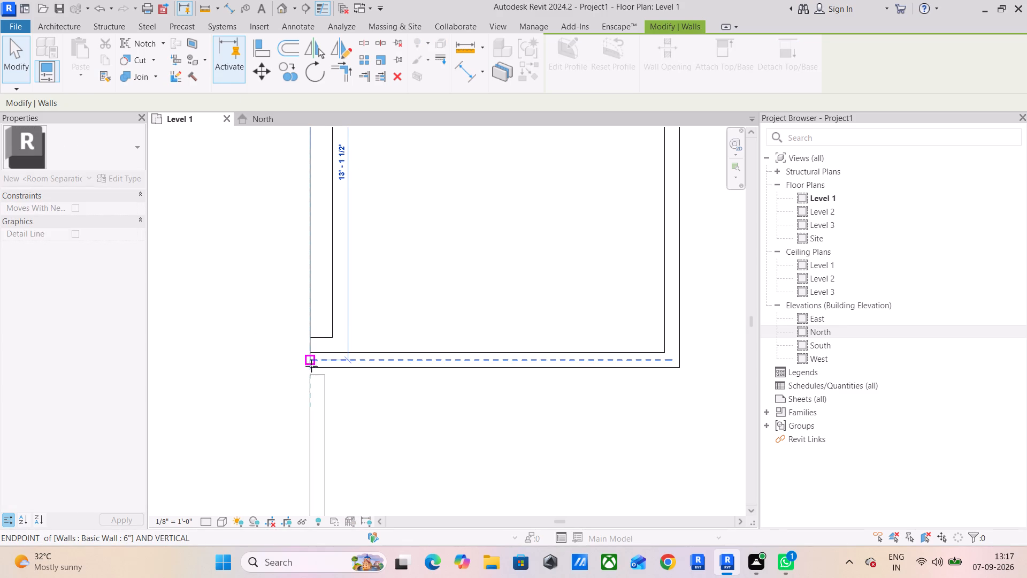
drag(311, 366, 311, 368)
scroll(364, 392, up, 3)
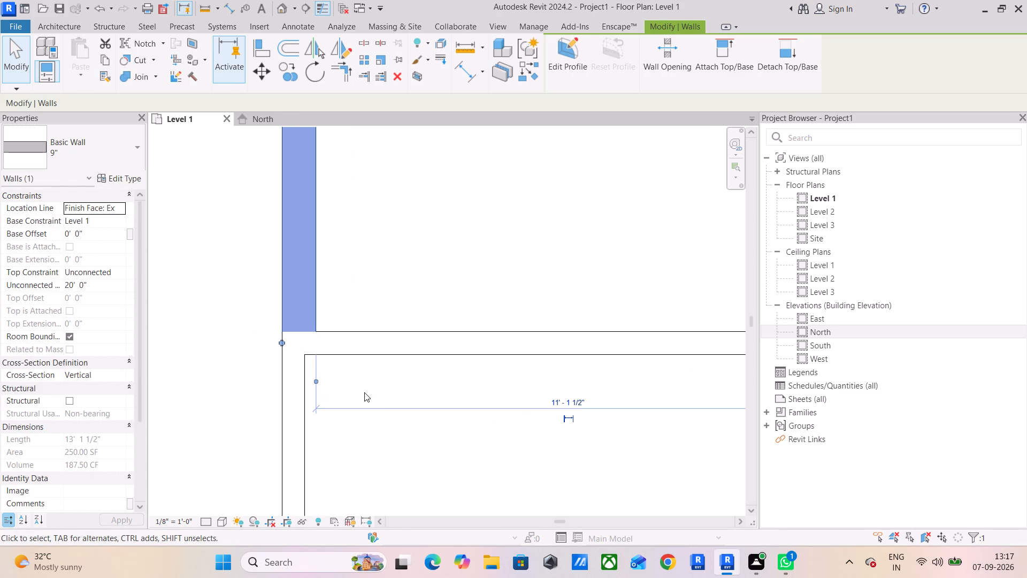
scroll(389, 411, down, 5)
scroll(467, 436, down, 4)
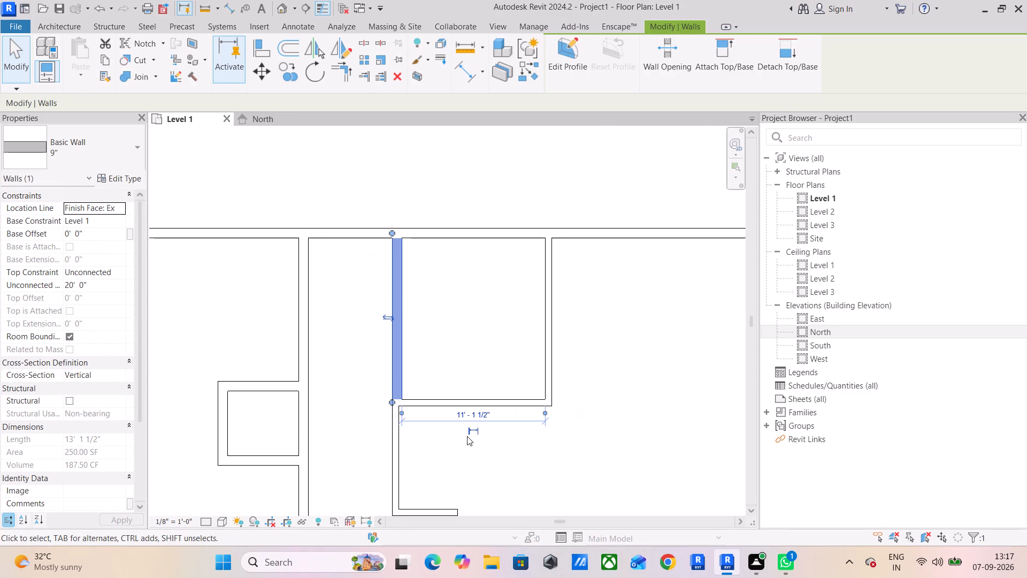
key(Escape)
key(Escape)
key(Escape)
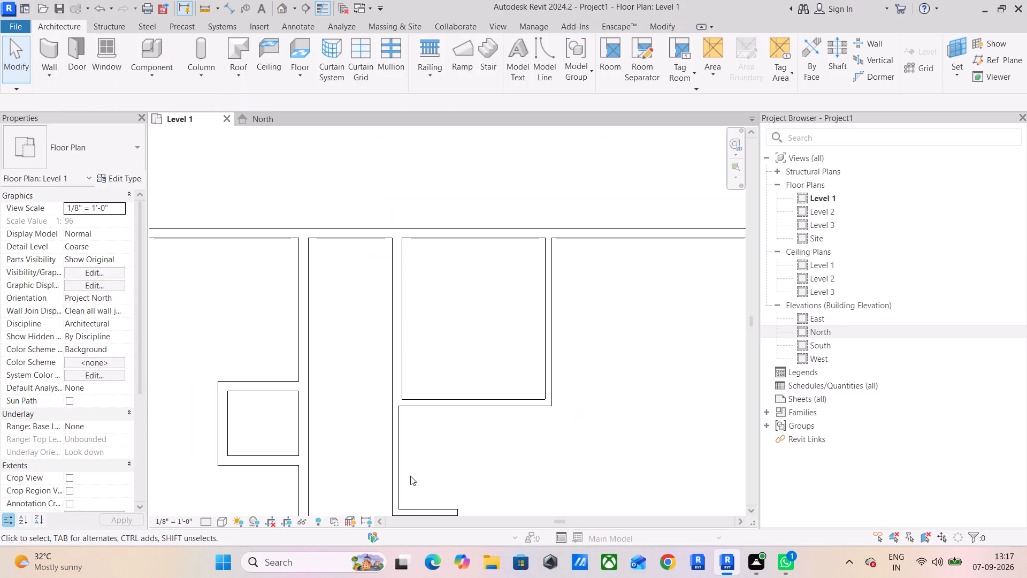
Check the short horizontal 6" wall's length and its spacing from the room above.
click(397, 462)
middle_drag(478, 471, 431, 376)
click(392, 415)
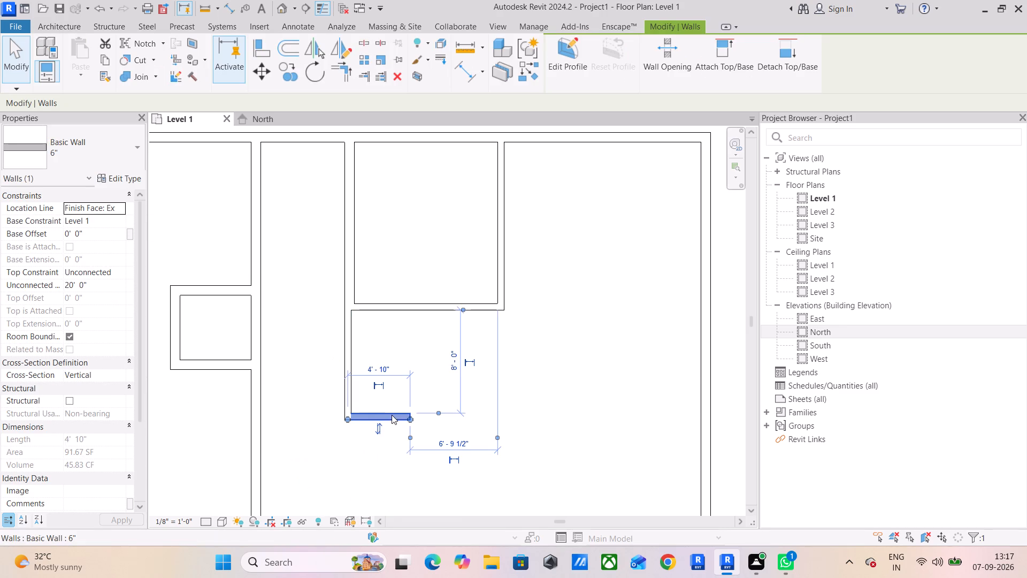
click(457, 363)
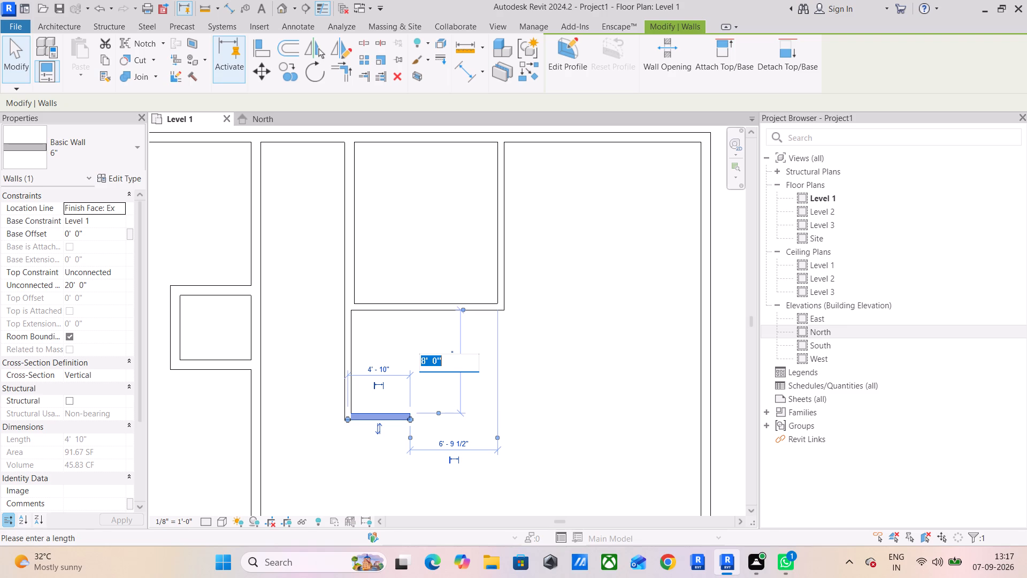
click(589, 339)
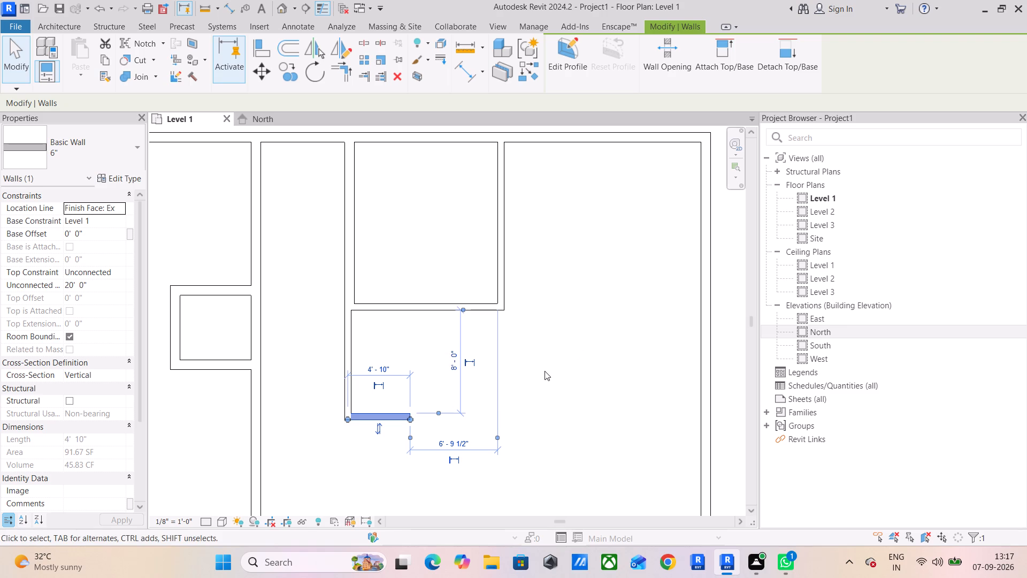
key(Escape)
key(Escape)
key(Escape)
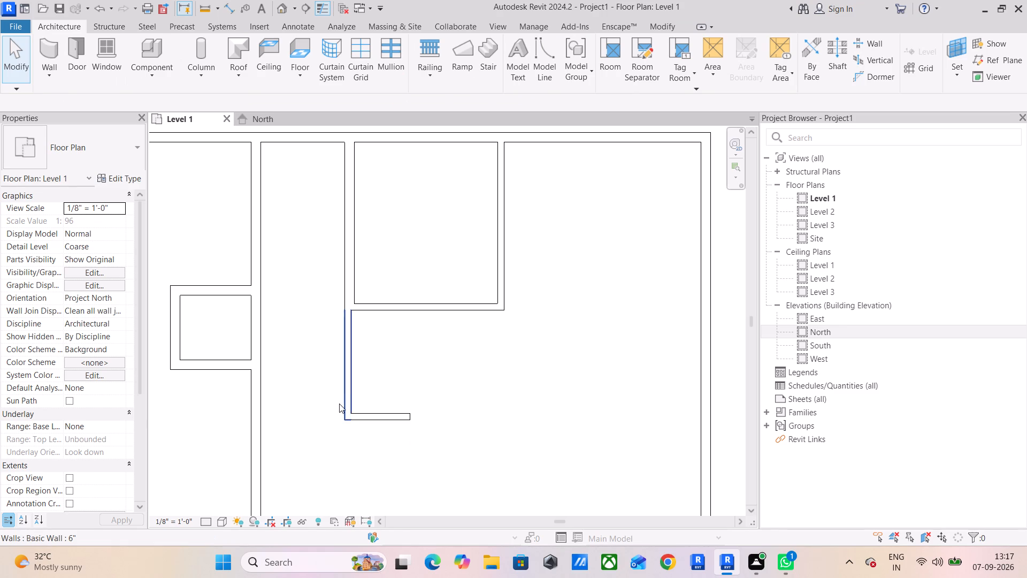
click(371, 412)
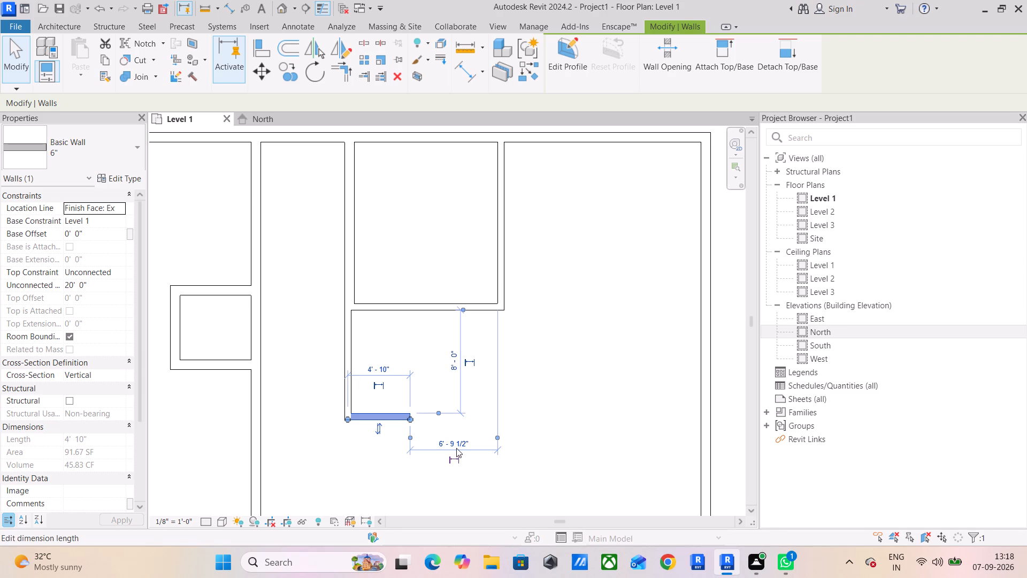
click(543, 419)
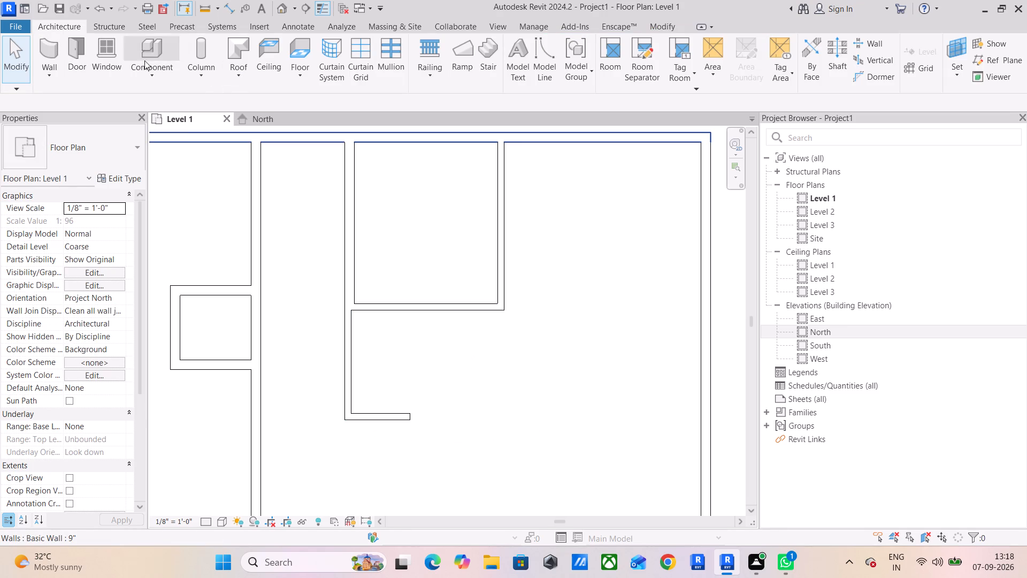
Draw a vertical 6" wall from the short horizontal wall's right end up 8' to the room's bottom wall.
click(59, 28)
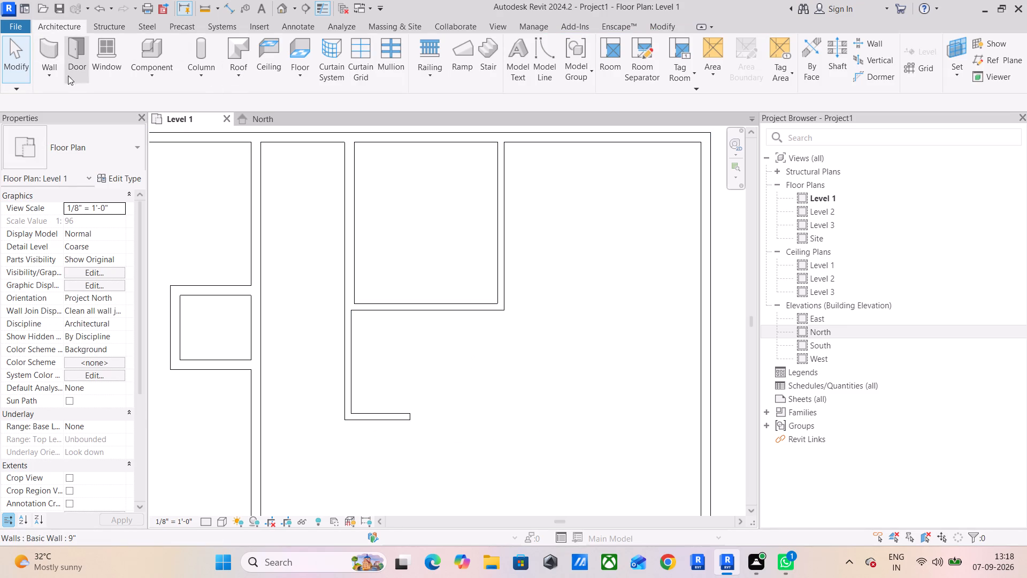
click(37, 49)
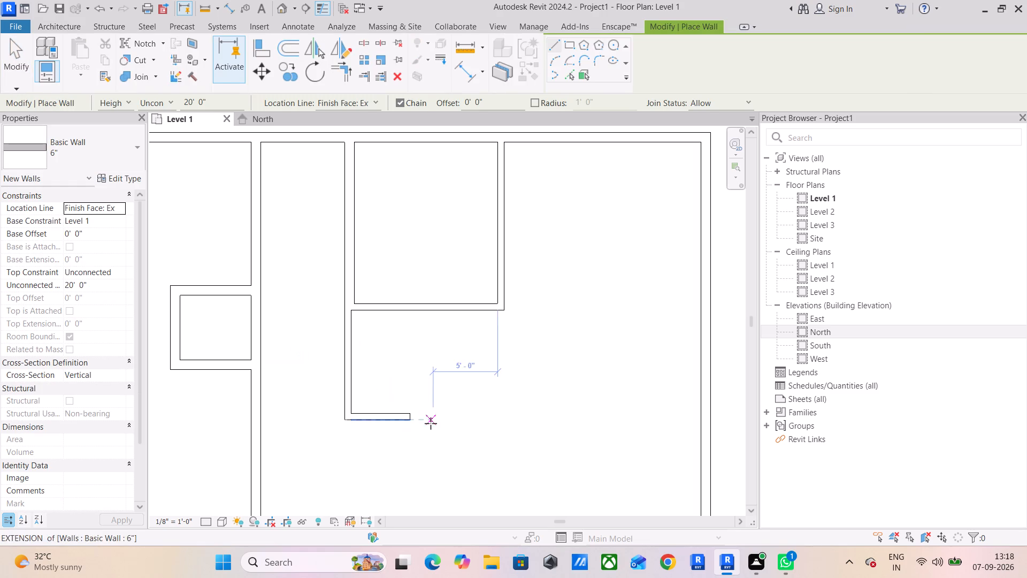
click(409, 409)
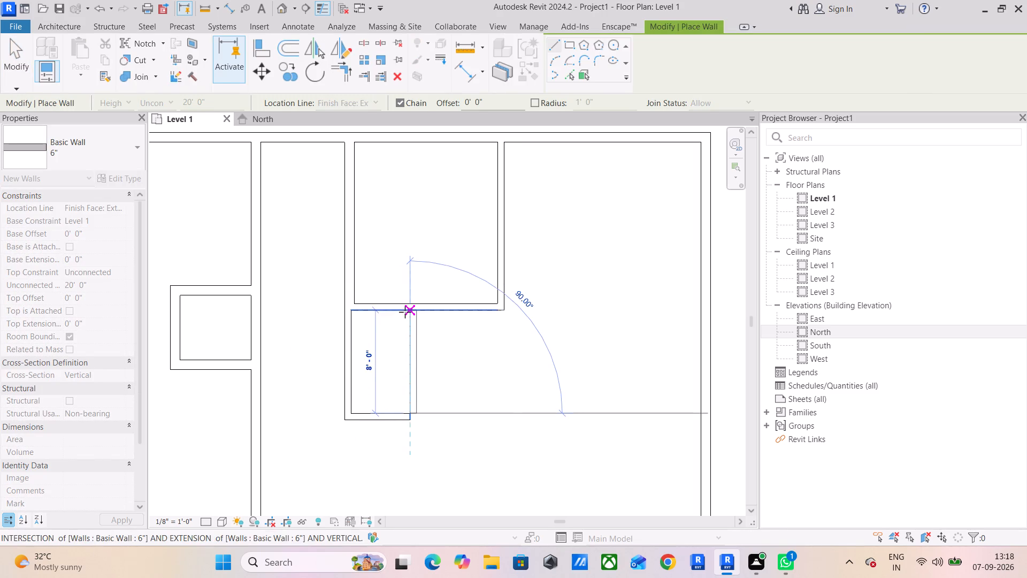
click(405, 312)
key(Escape)
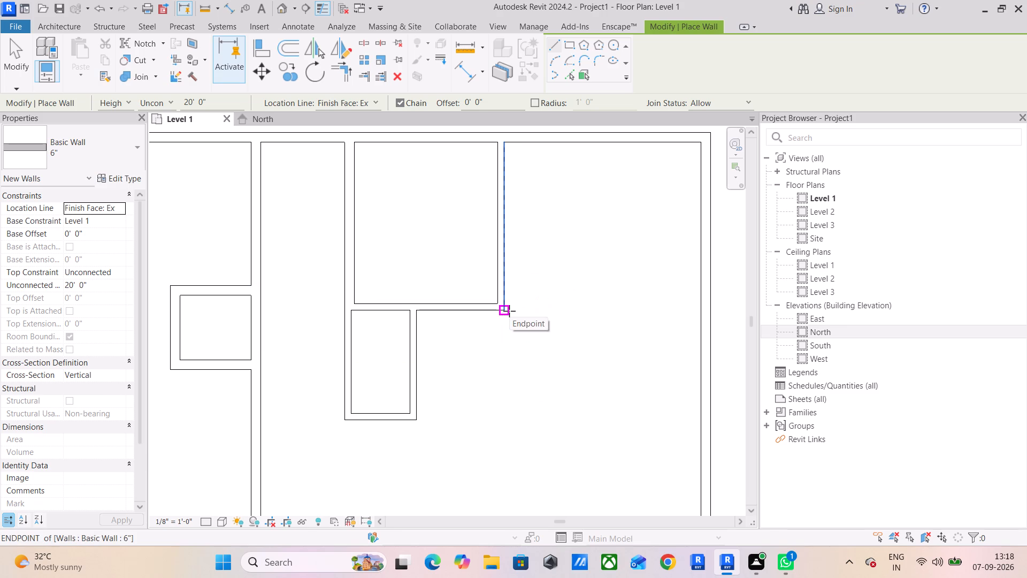
Draw a vertical 6" wall 8' down from the top exterior wall, 4'1.5" right of the upper room's right wall, with its thickness on the right.
middle_drag(592, 292, 547, 452)
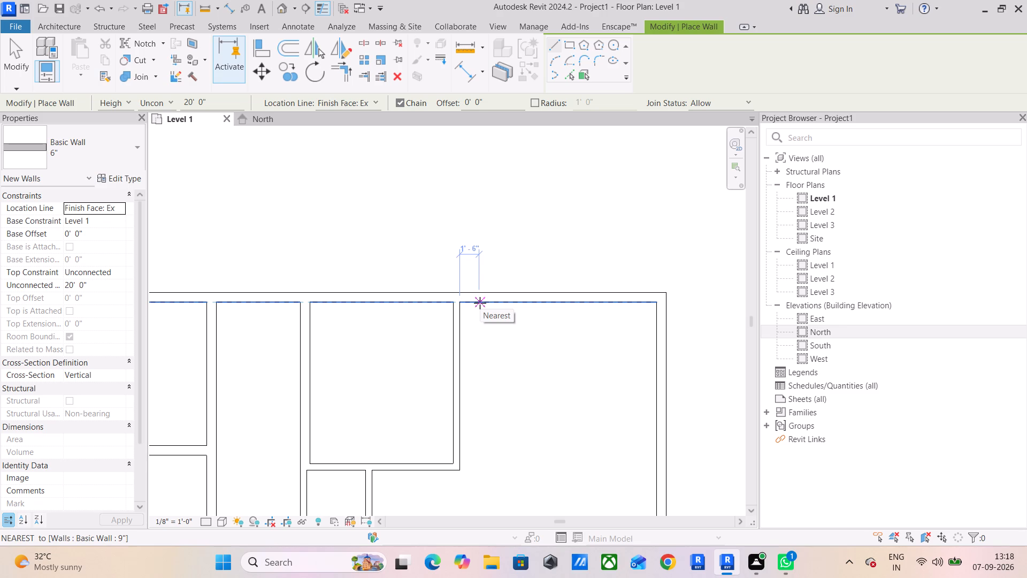
text(4'1.5")
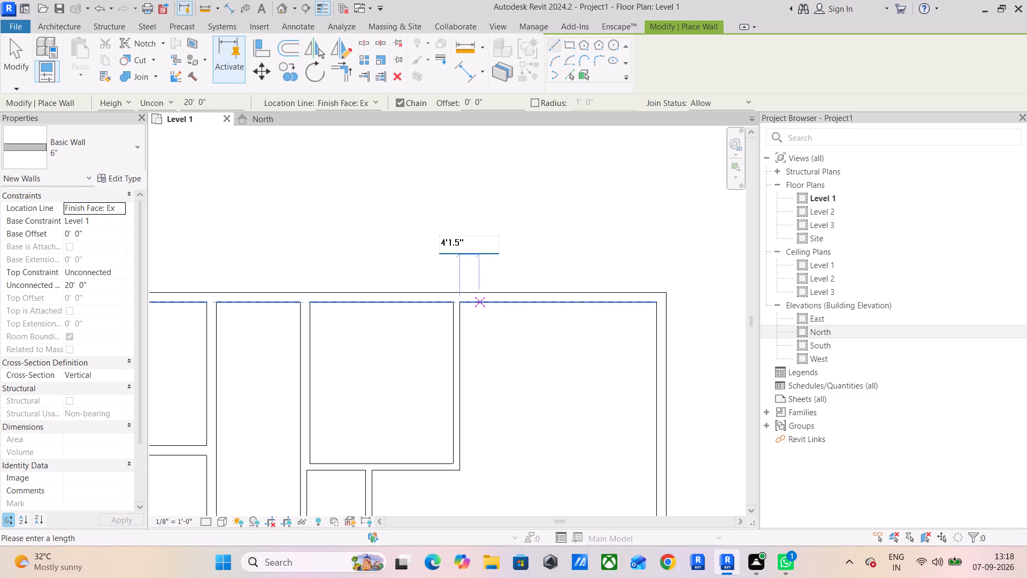
key(Return)
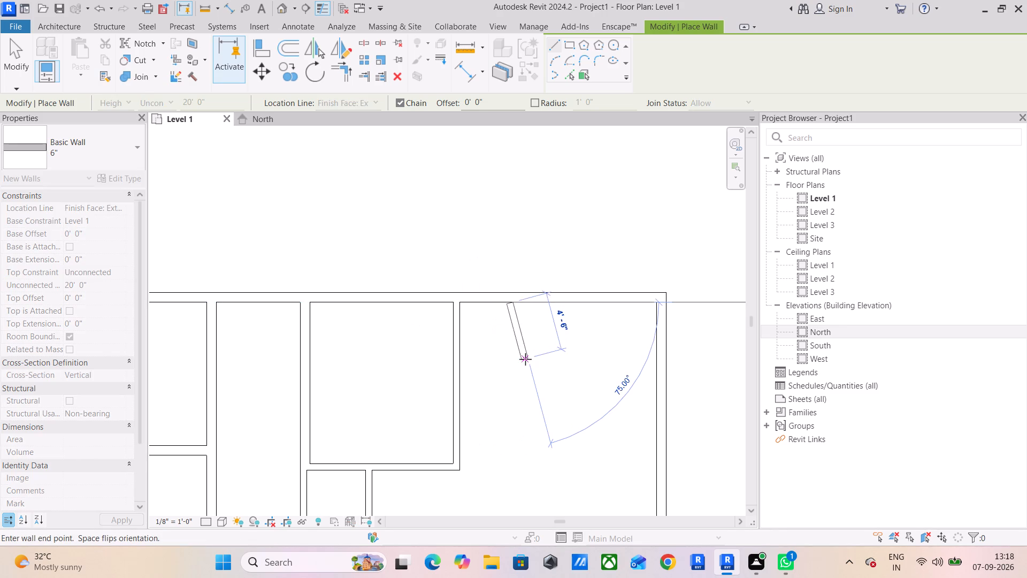
key(space)
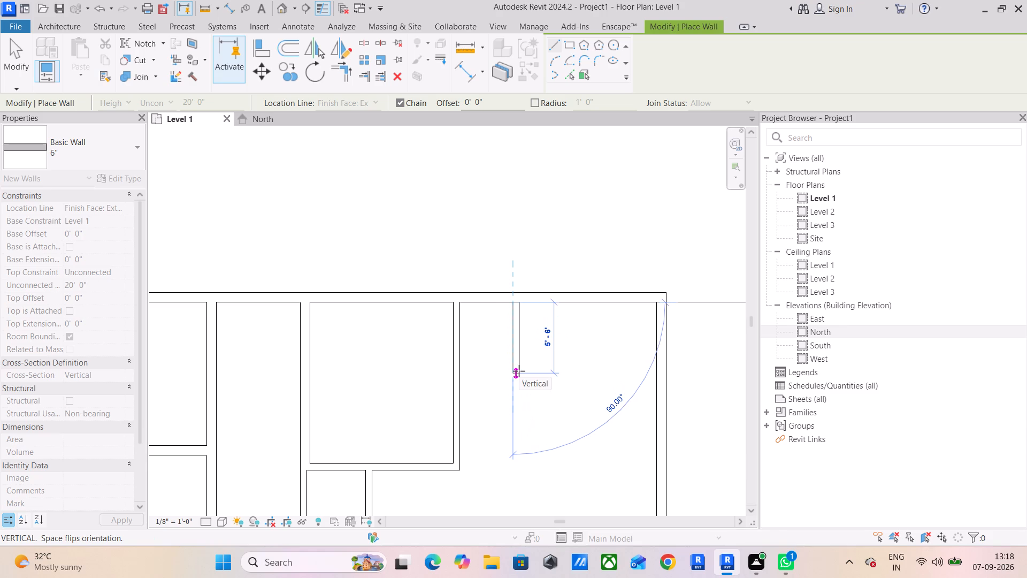
text(8')
key(Return)
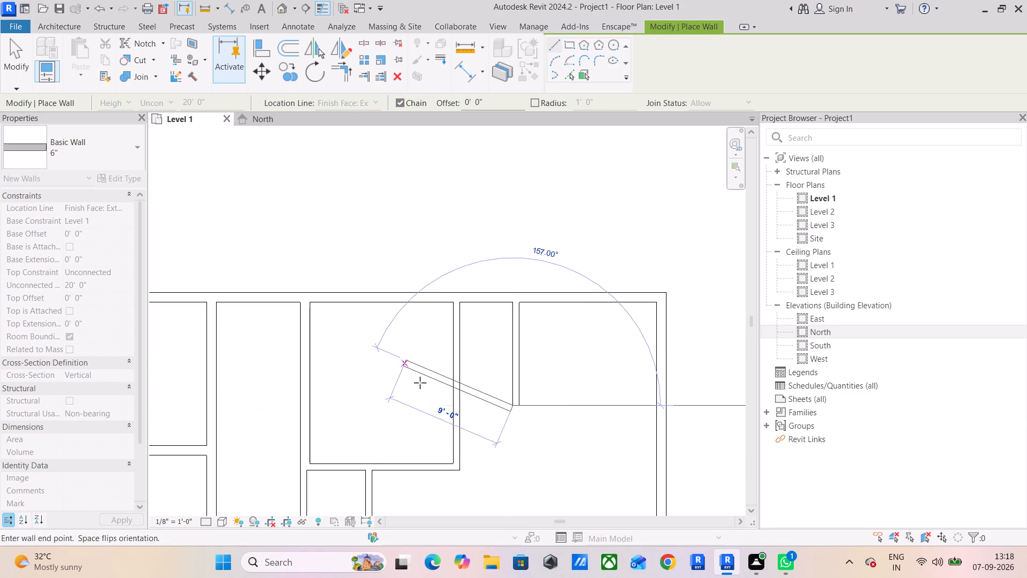
Draw a horizontal 6" wall from the 8' wall's lower end left to the upper room's right wall.
click(460, 407)
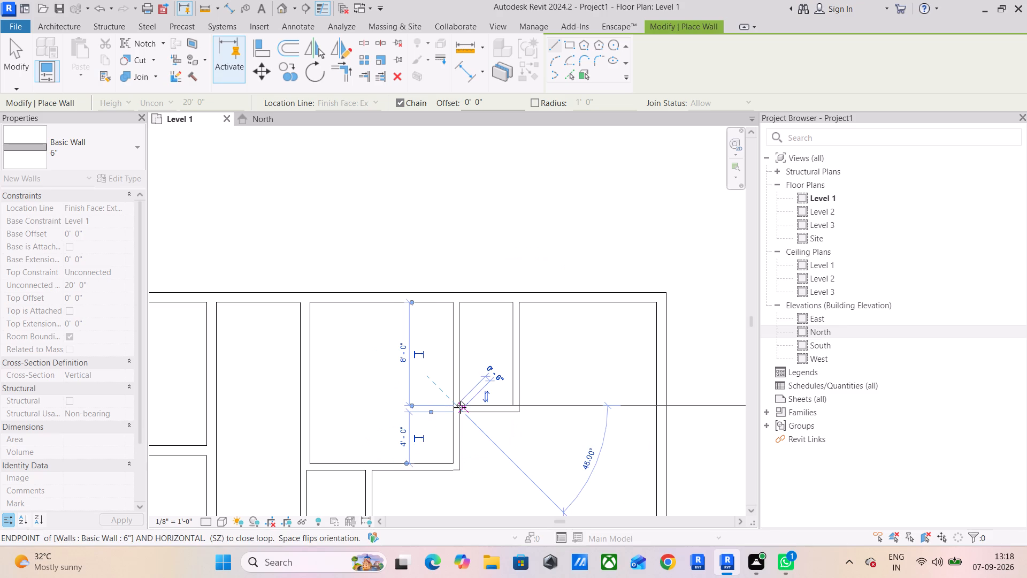
key(Escape)
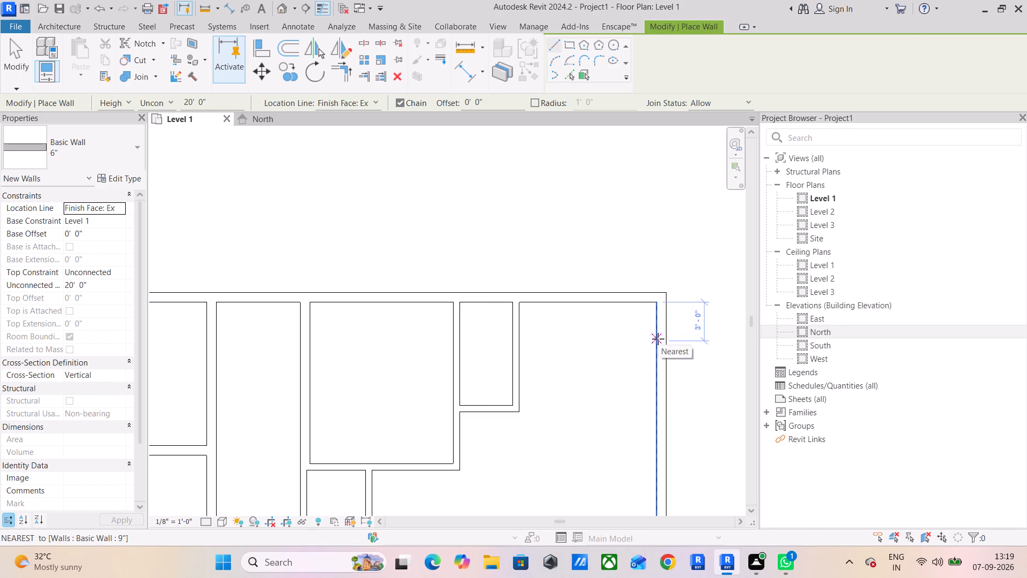
Draw a horizontal 6" wall 10' left from the right exterior wall, 12'6" below the top exterior wall, with its thickness below the line.
text(12'6)
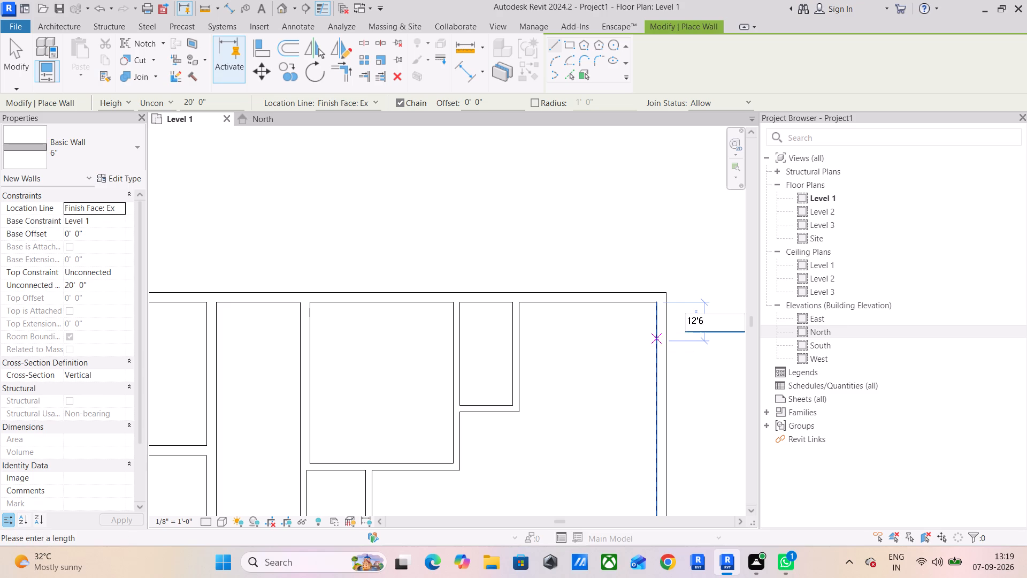
key(shift+quotedbl)
key(Return)
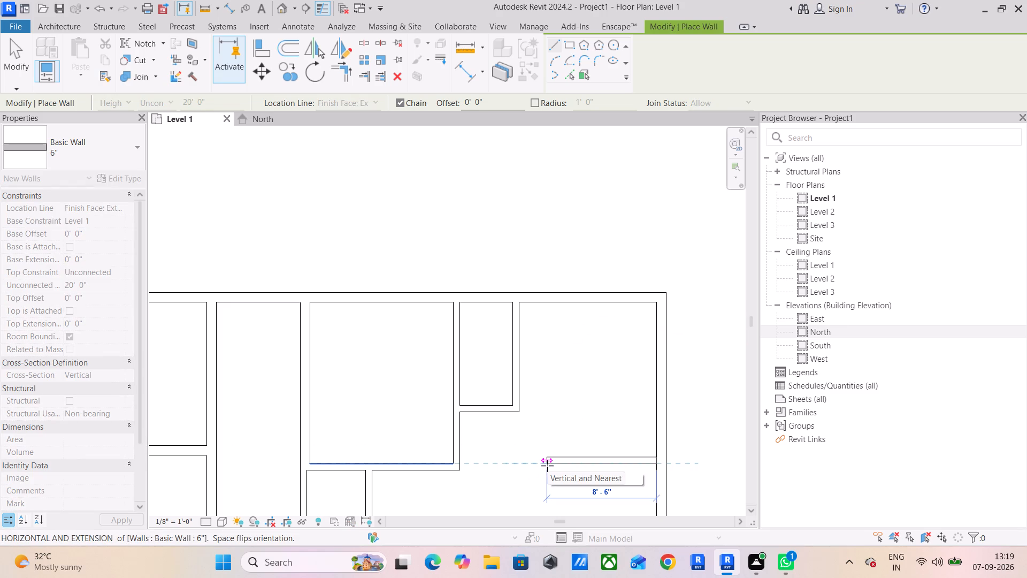
key(space)
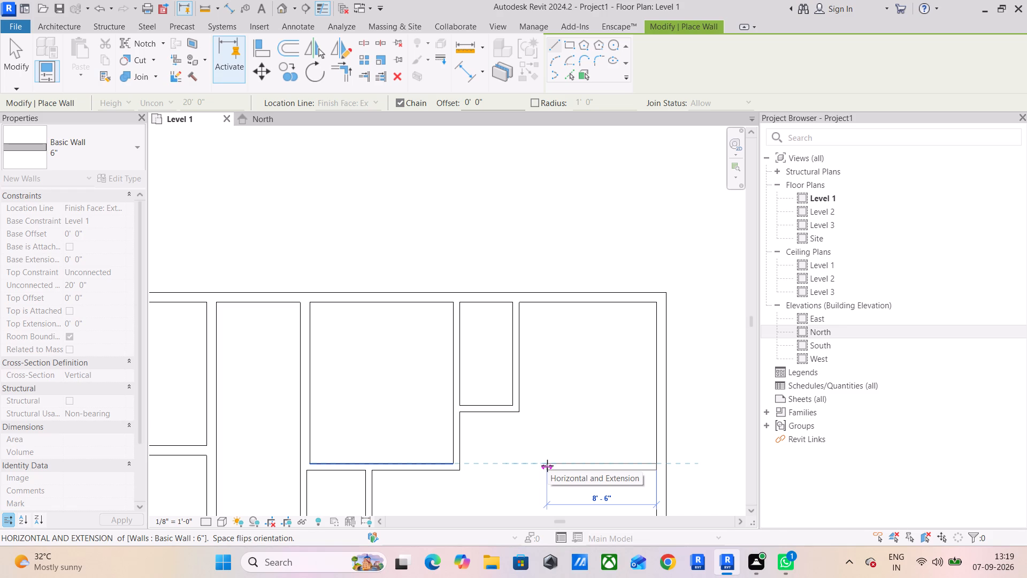
text(10')
key(Return)
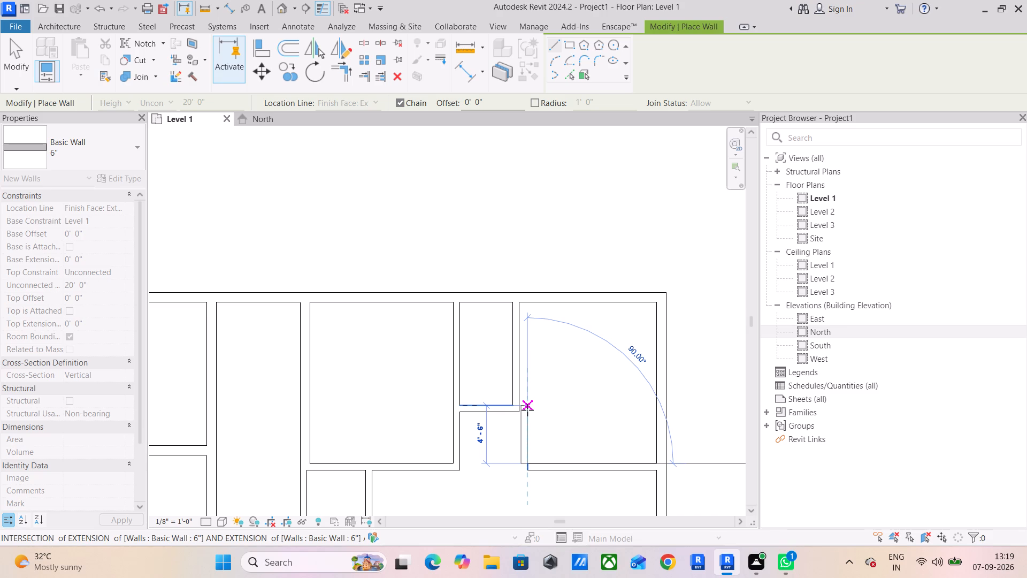
scroll(527, 409, up, 5)
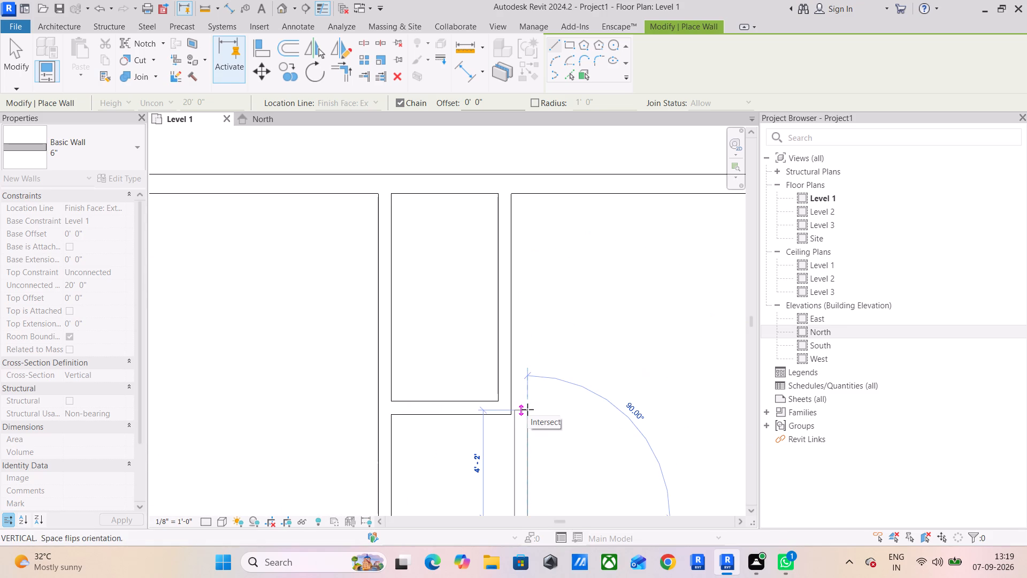
key(Escape)
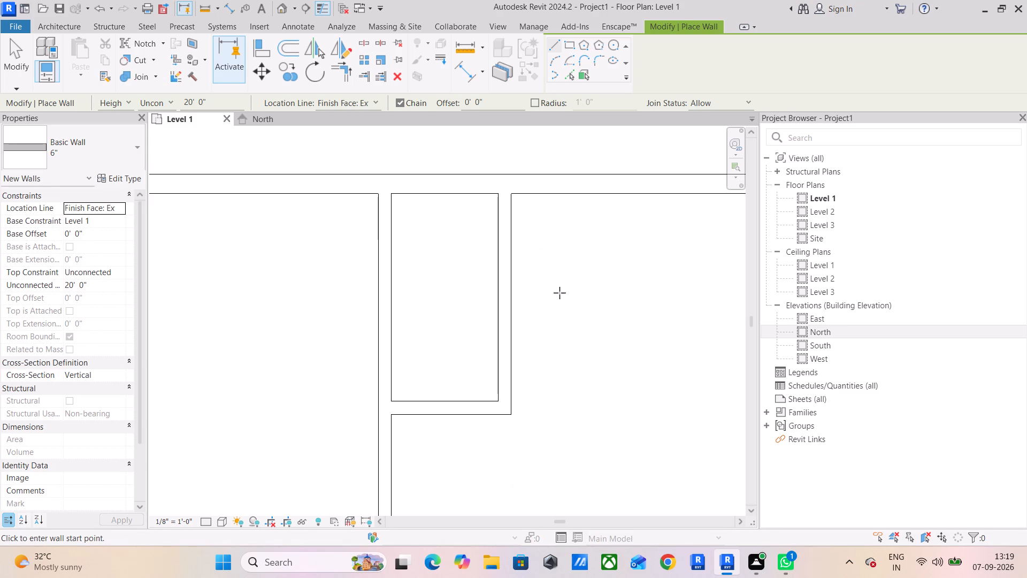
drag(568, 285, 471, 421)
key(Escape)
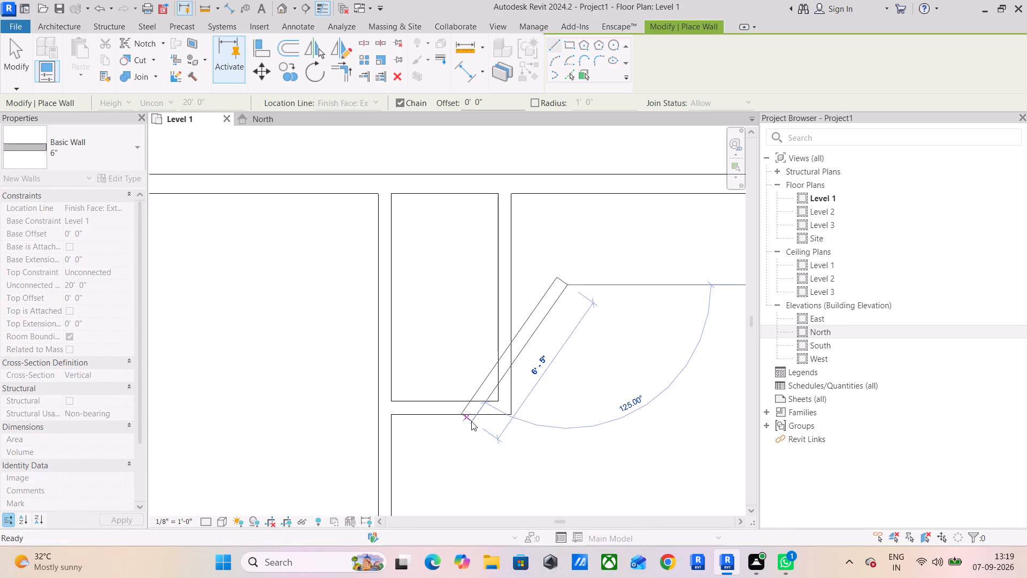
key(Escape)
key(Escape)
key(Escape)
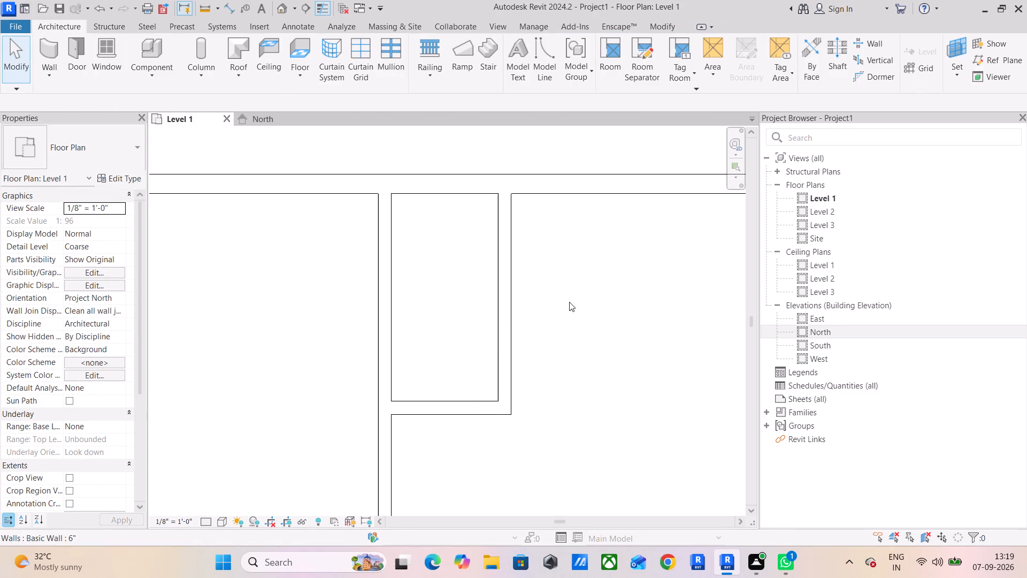
Delete the 8' vertical 6" wall and the short horizontal wall joining it to the upper room's right wall.
drag(569, 297, 568, 305)
drag(579, 264, 457, 435)
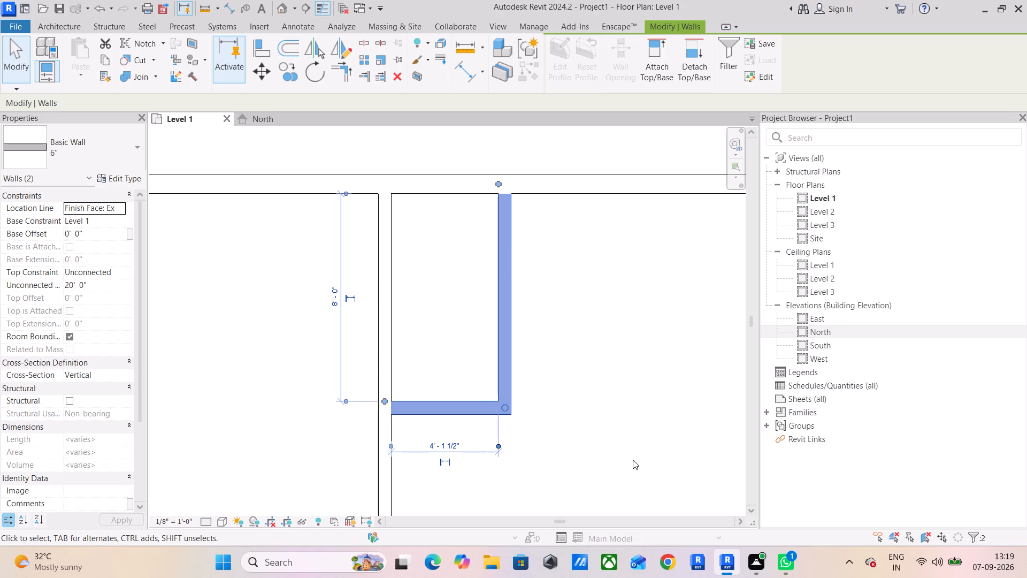
key(Delete)
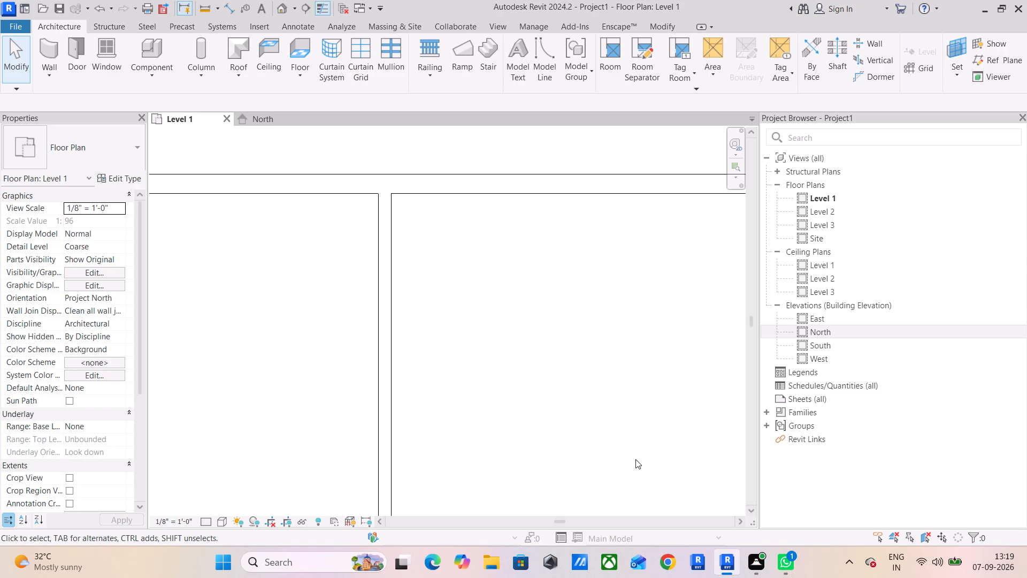
Draw a vertical 6" wall from the left end of the 10' horizontal wall 12'6" up to the top exterior wall.
scroll(471, 315, down, 5)
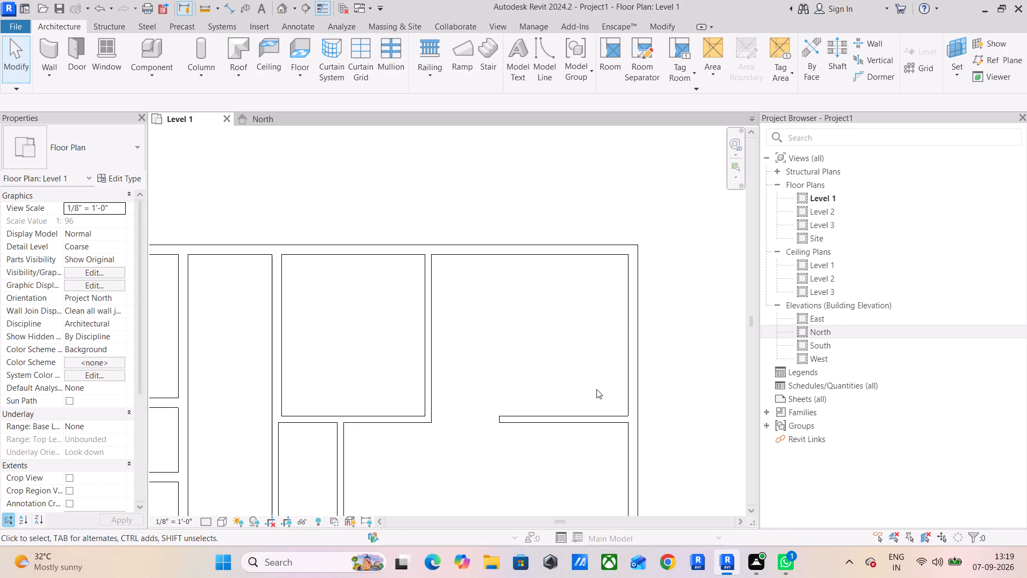
click(57, 54)
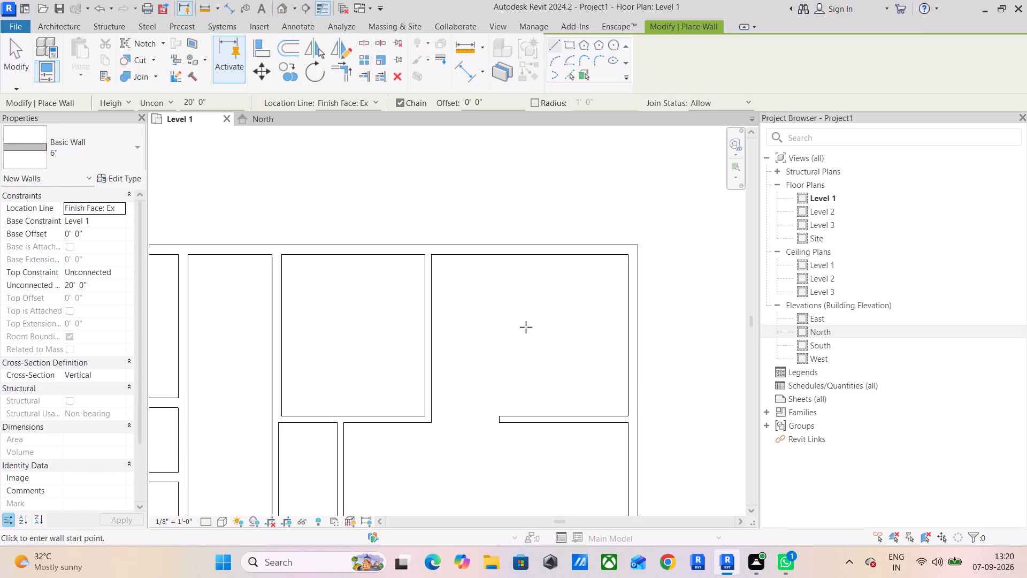
click(502, 412)
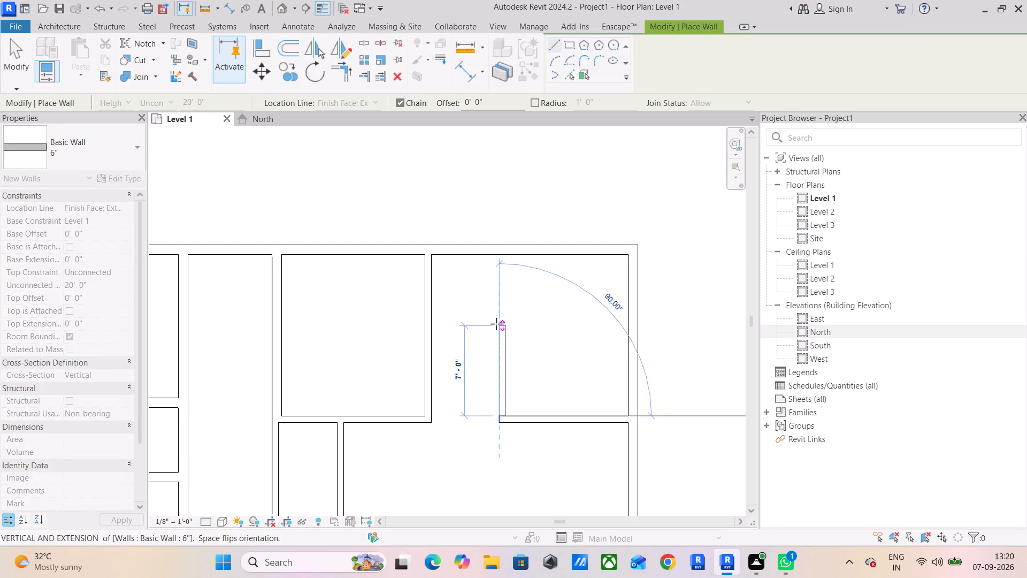
click(494, 260)
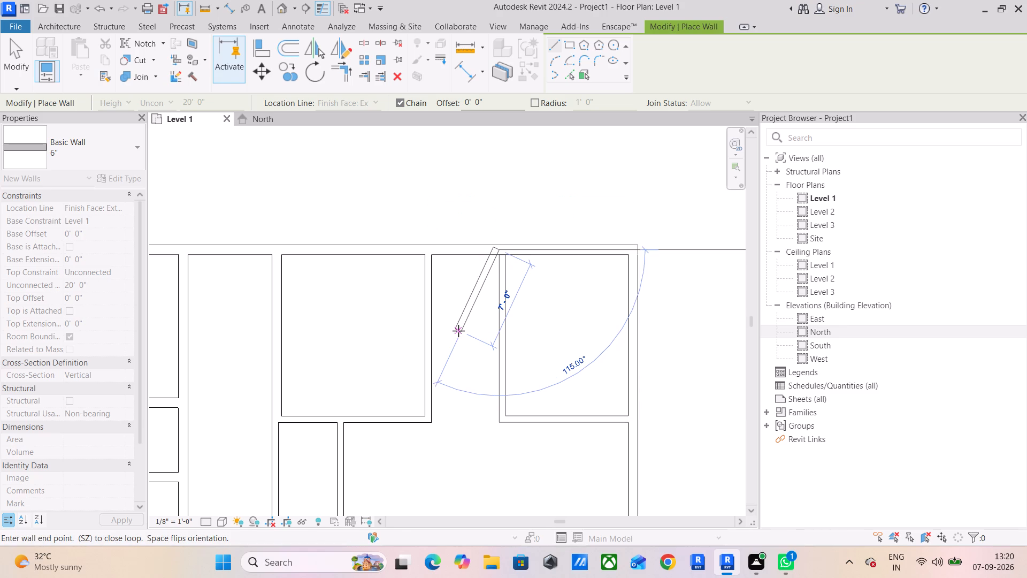
key(Escape)
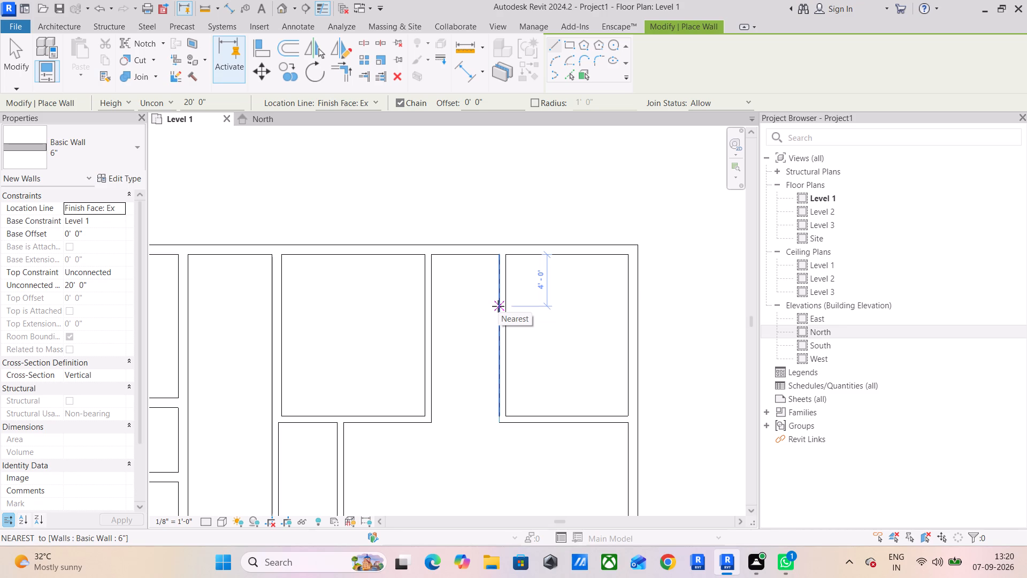
Draw a horizontal 6" wall 8' below the top exterior wall, from the new vertical wall to the upper room's right wall, thickness below the line.
text(8')
key(Return)
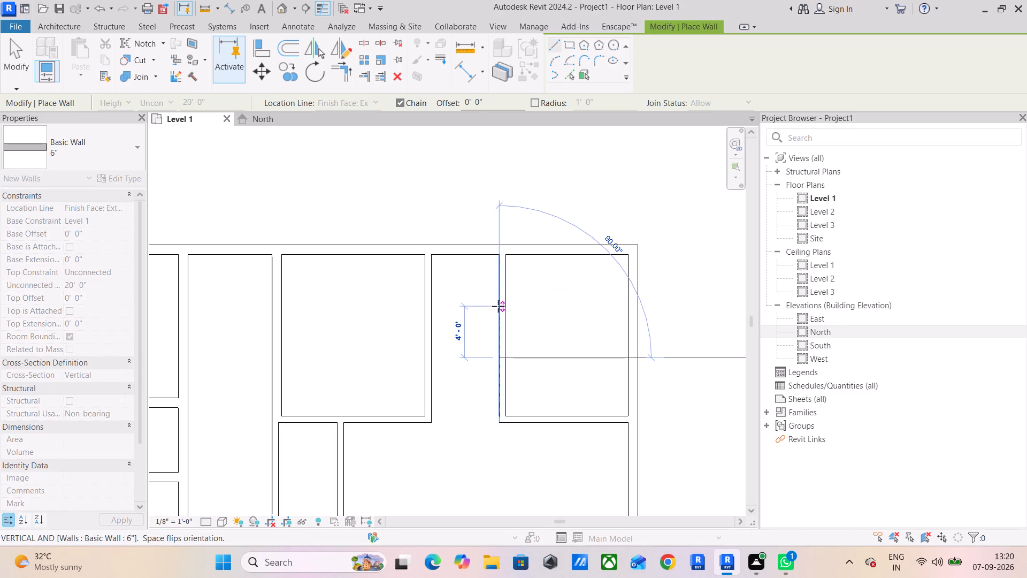
key(space)
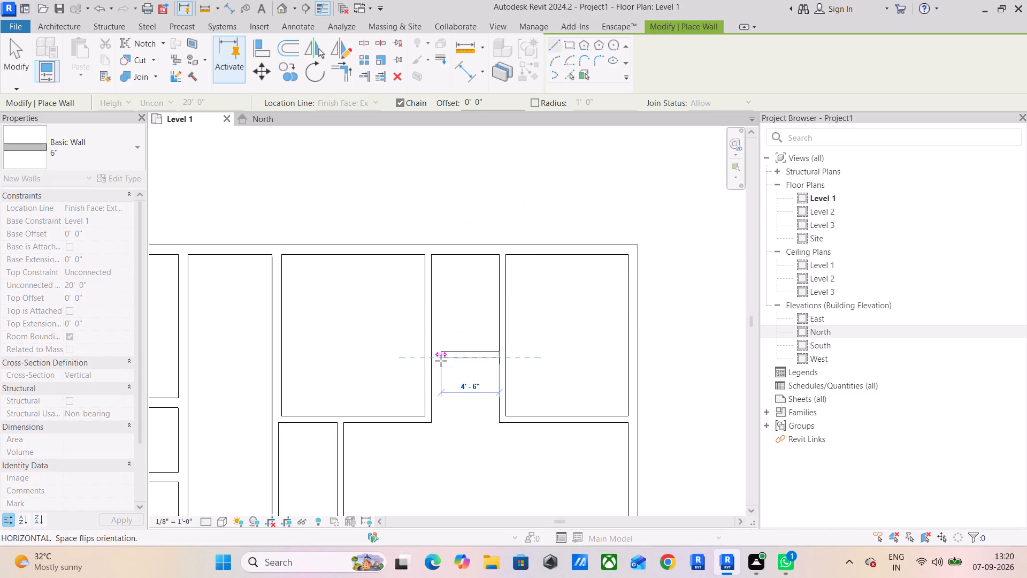
click(433, 356)
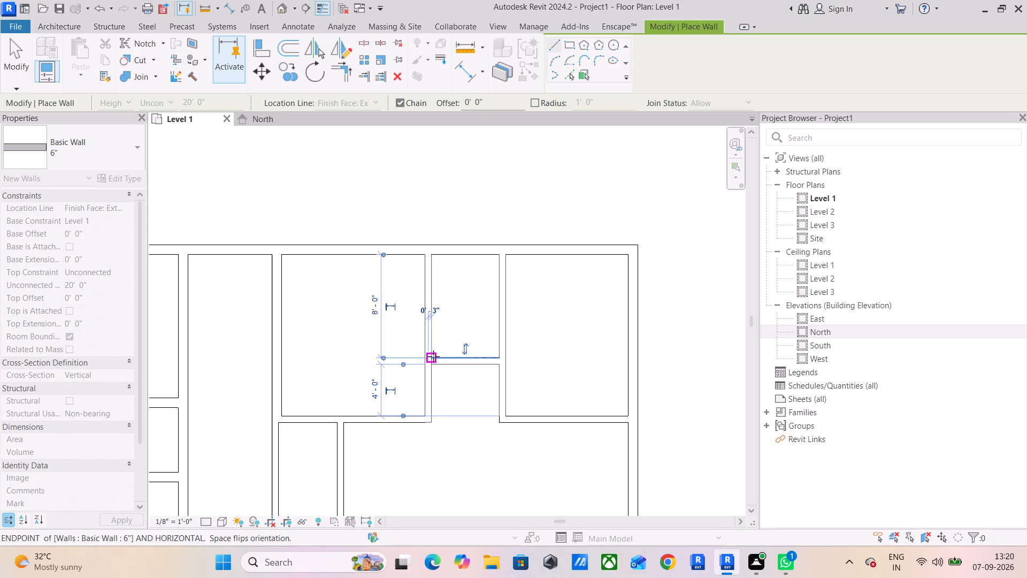
key(Escape)
key(Escape)
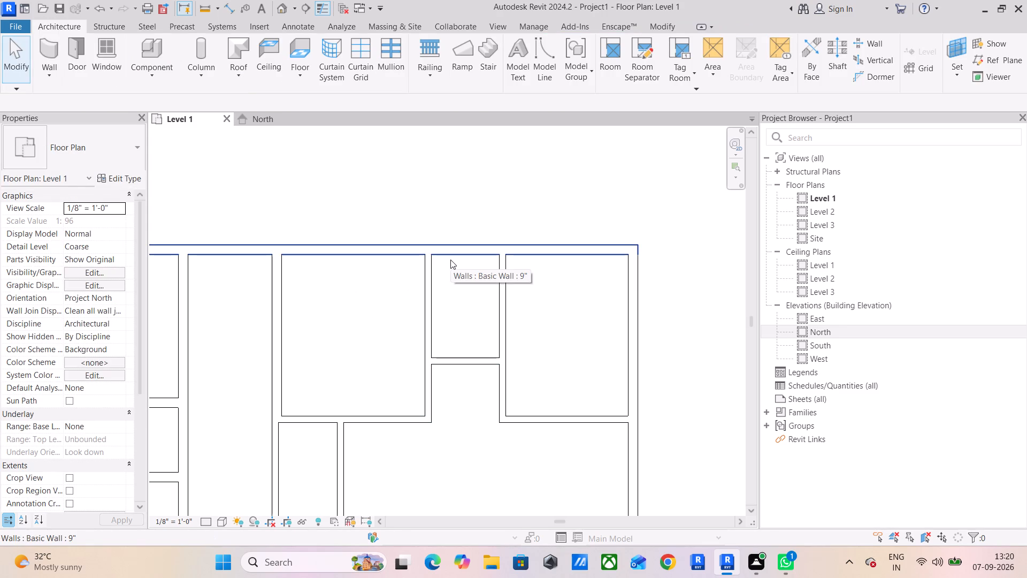
Set the clear distance between the new vertical 6" wall and the right exterior wall to 10'.
scroll(450, 259, up, 4)
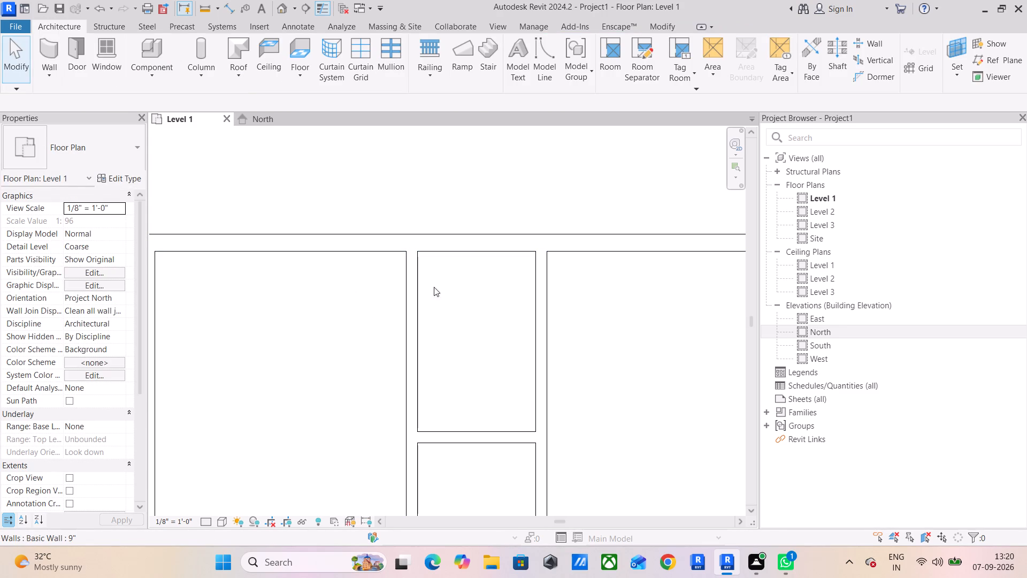
click(413, 298)
scroll(479, 325, down, 4)
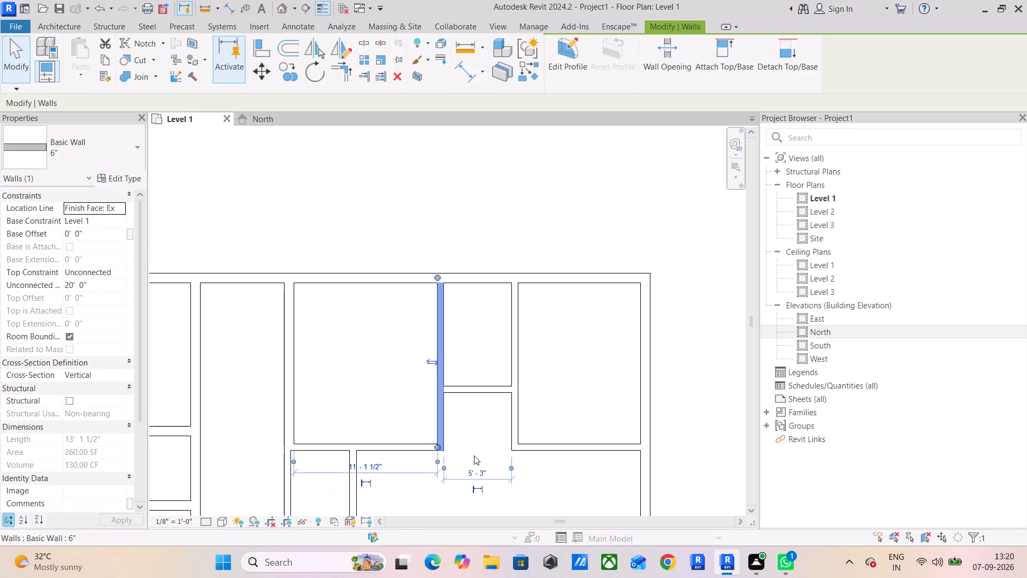
scroll(474, 455, up, 1)
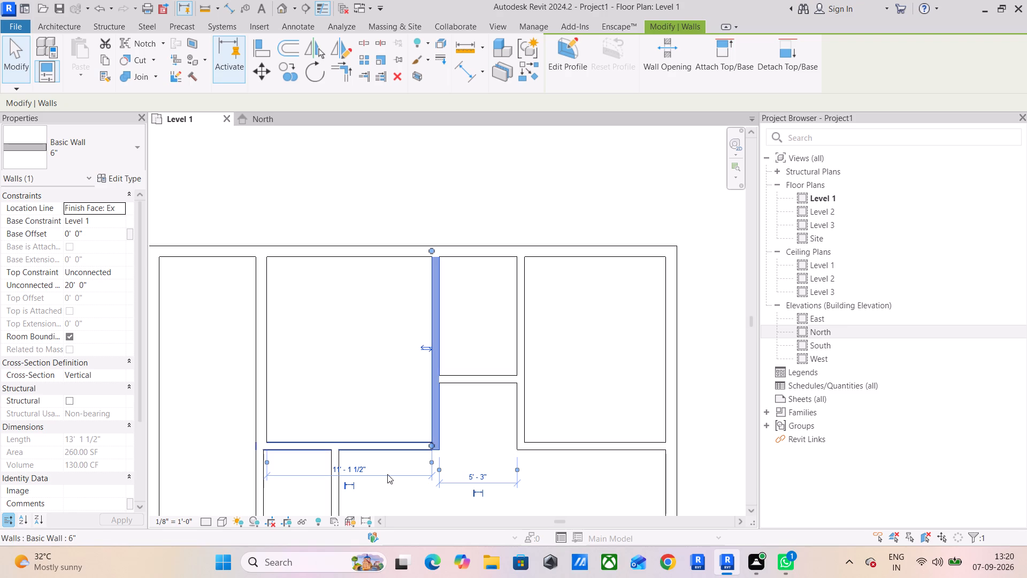
scroll(354, 470, up, 6)
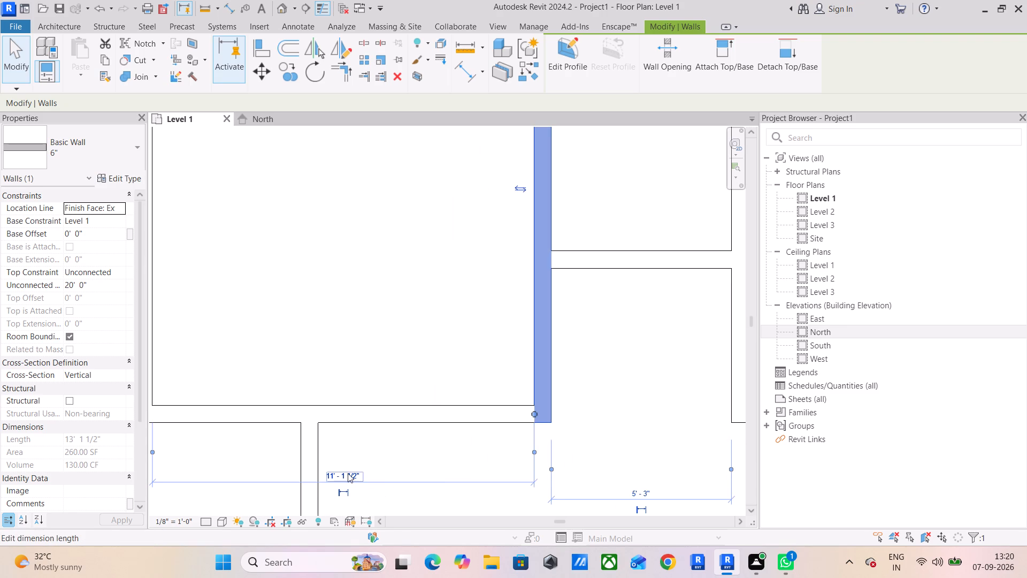
scroll(669, 367, down, 4)
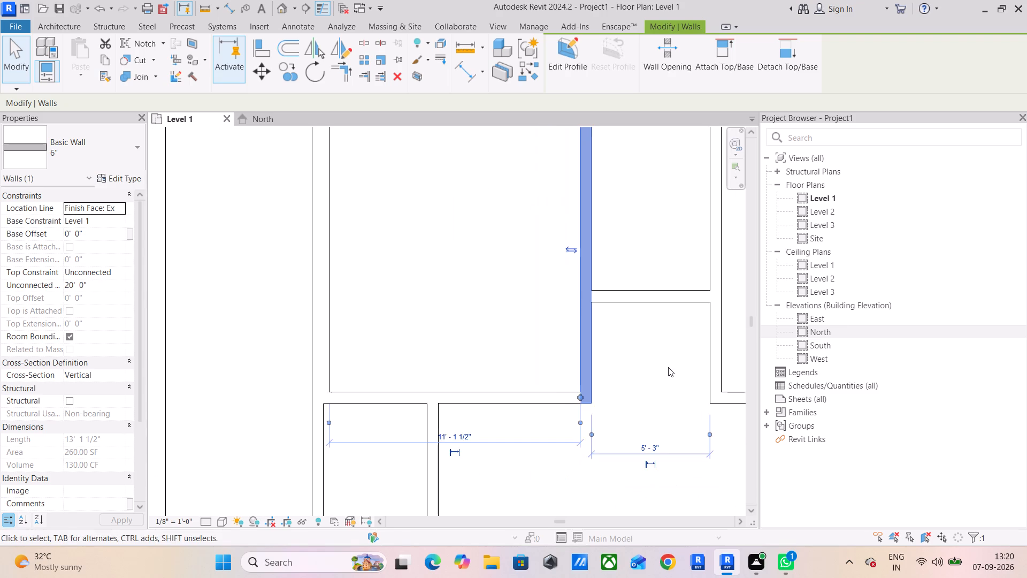
middle_drag(657, 371, 493, 370)
click(545, 372)
middle_drag(607, 380, 533, 452)
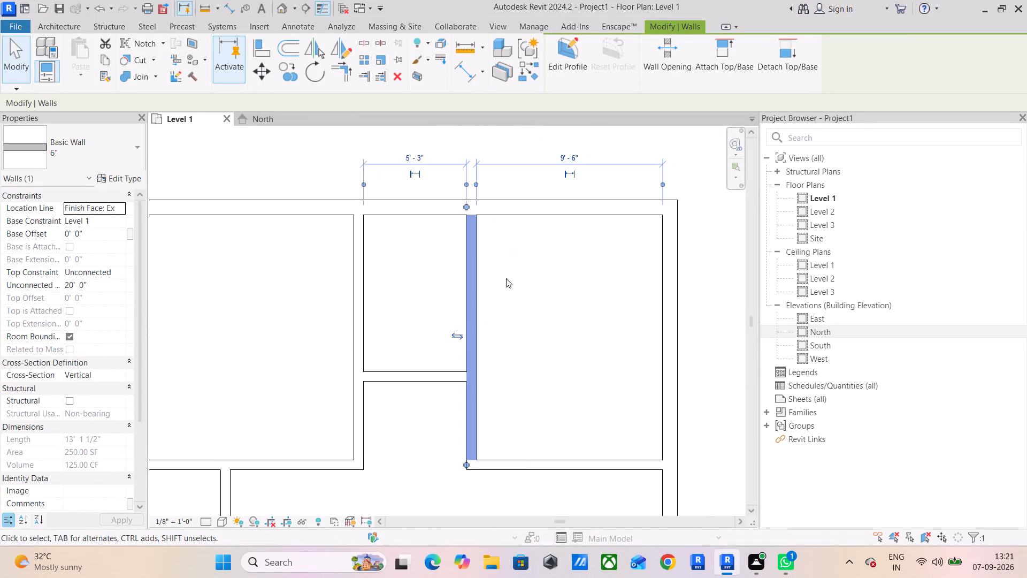
click(561, 153)
text(10)
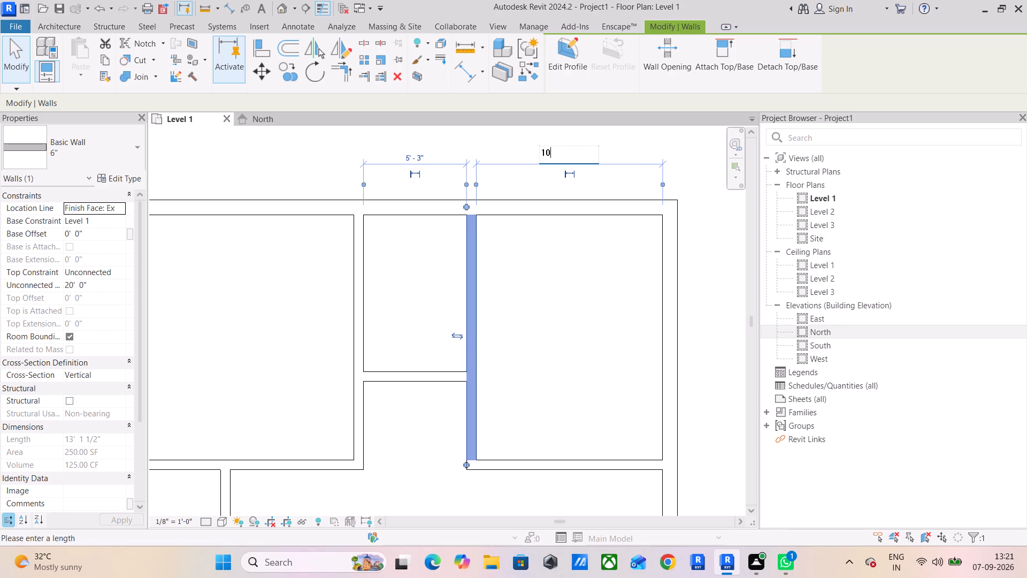
key(apostrophe)
key(Return)
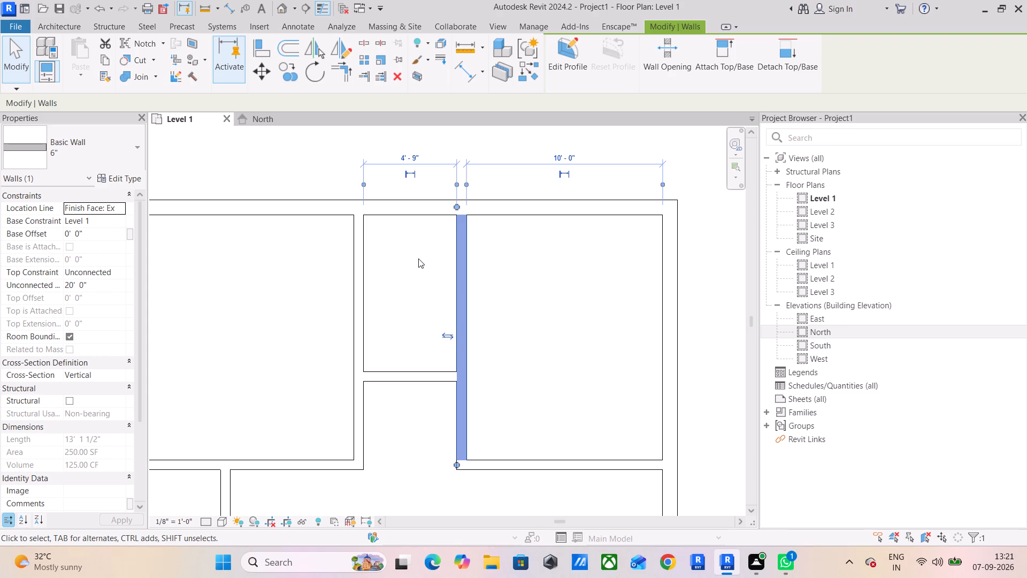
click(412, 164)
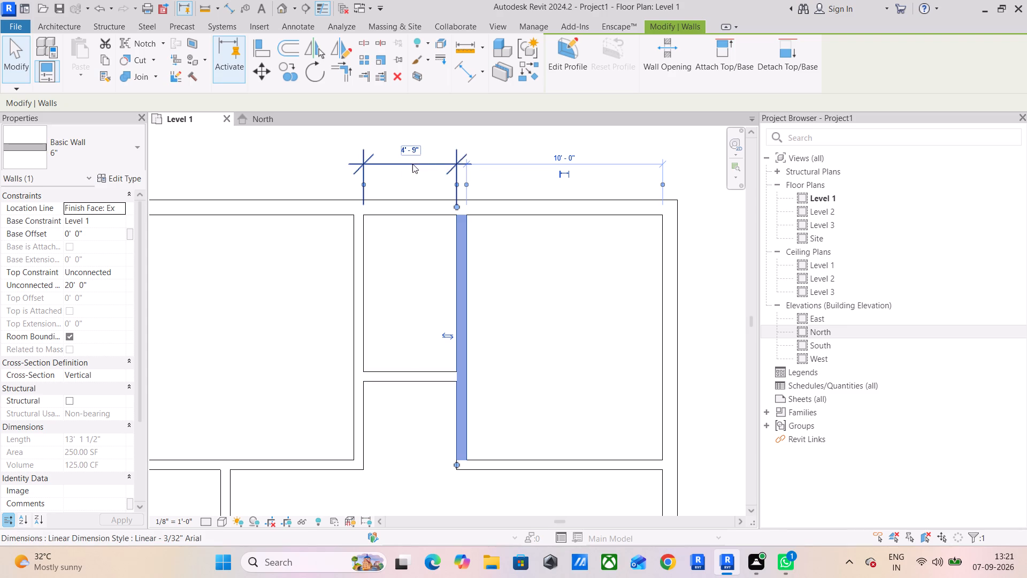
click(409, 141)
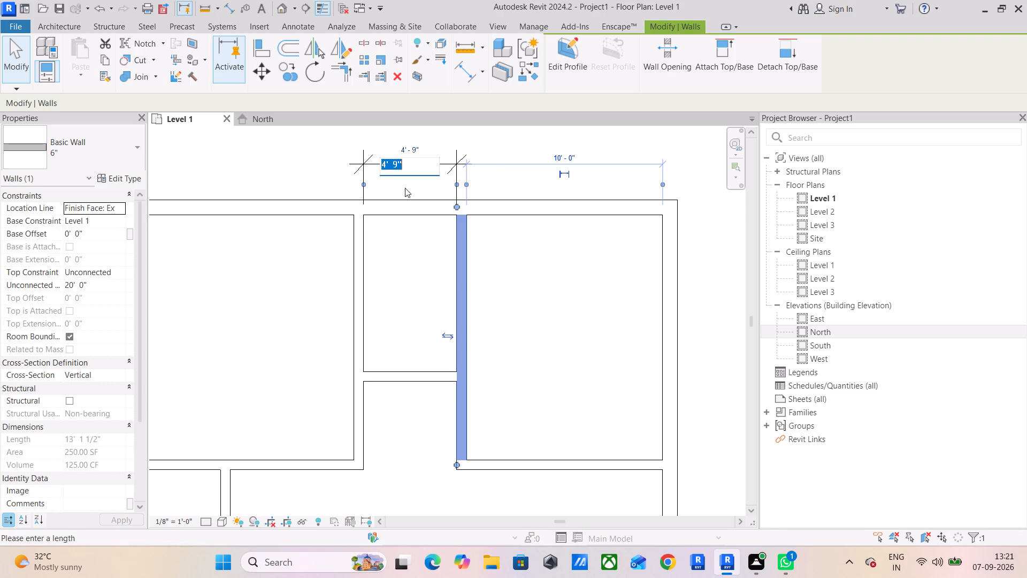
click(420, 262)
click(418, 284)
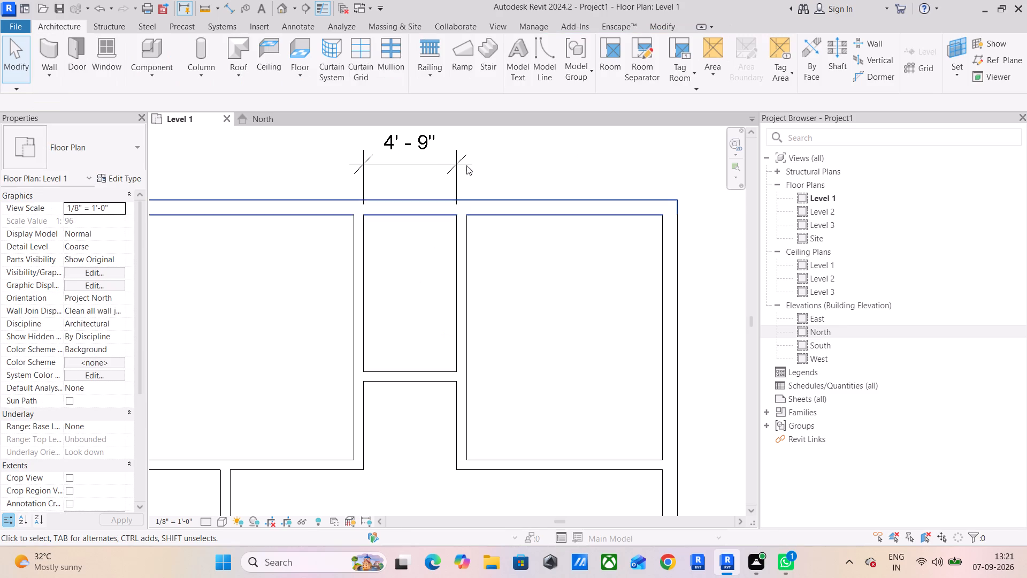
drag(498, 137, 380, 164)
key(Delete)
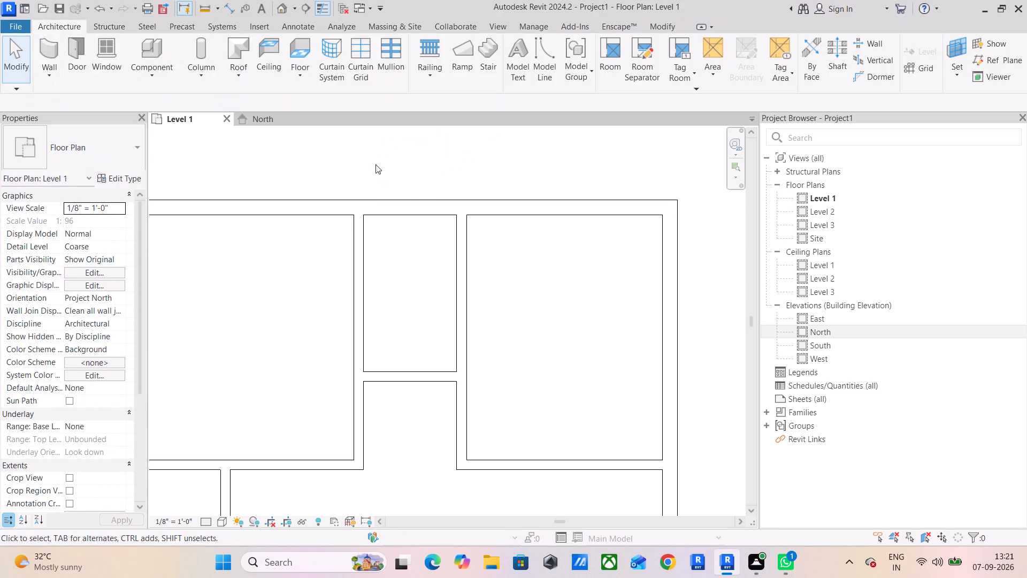
Check the clear spacings beside the two vertical 6" walls that enclose the small top room.
click(465, 297)
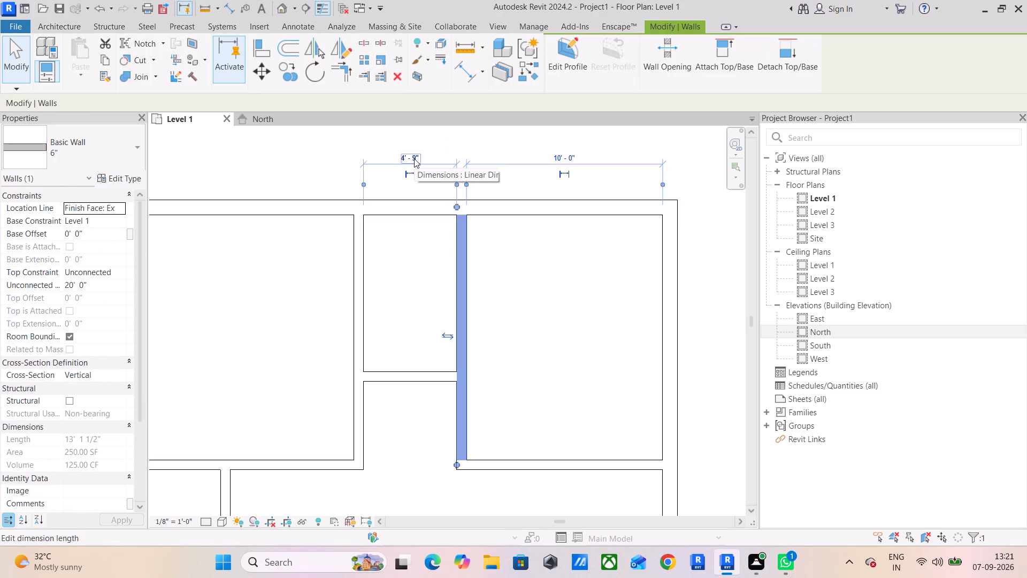
scroll(404, 163, down, 3)
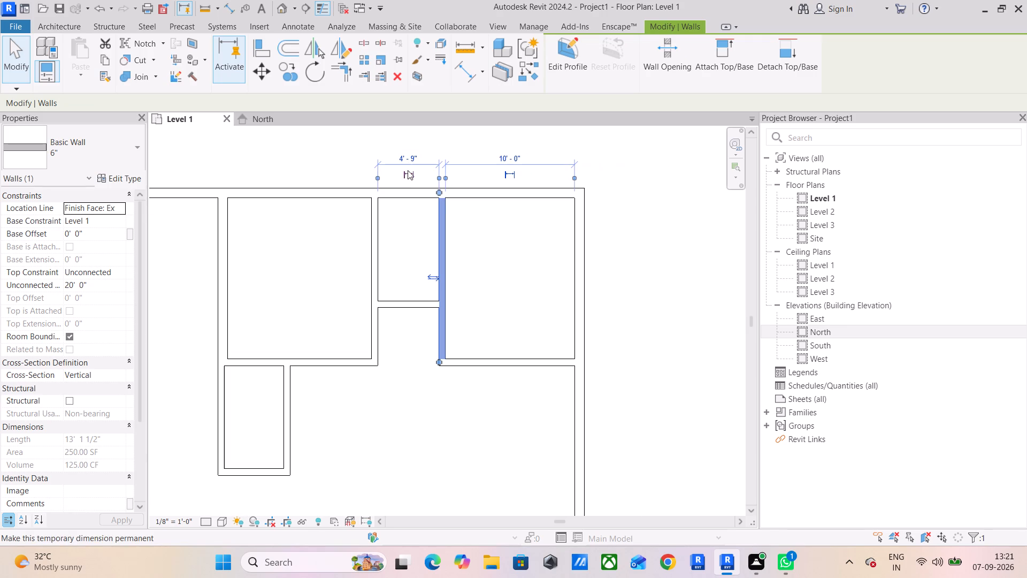
click(329, 195)
click(371, 225)
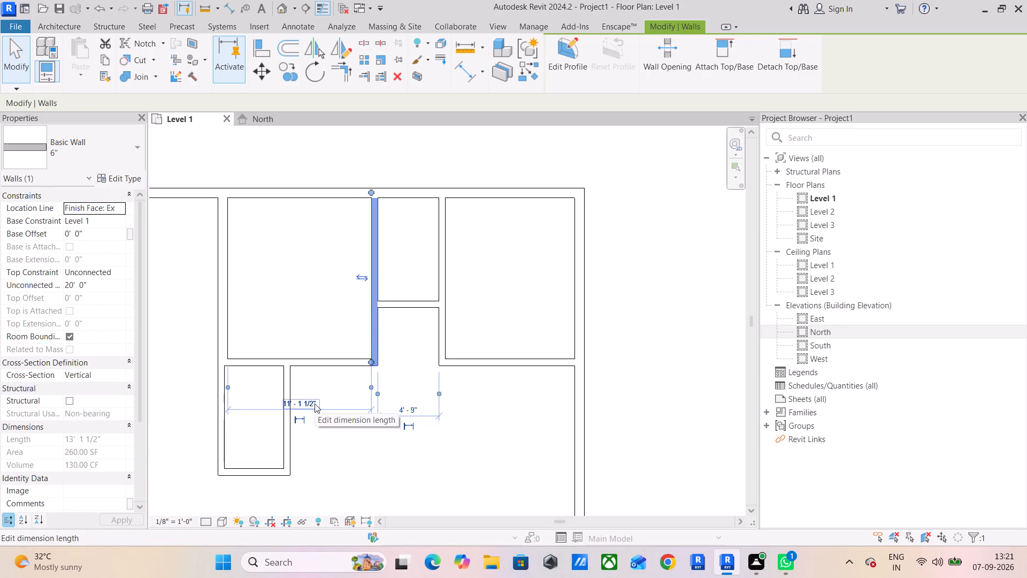
scroll(231, 386, up, 6)
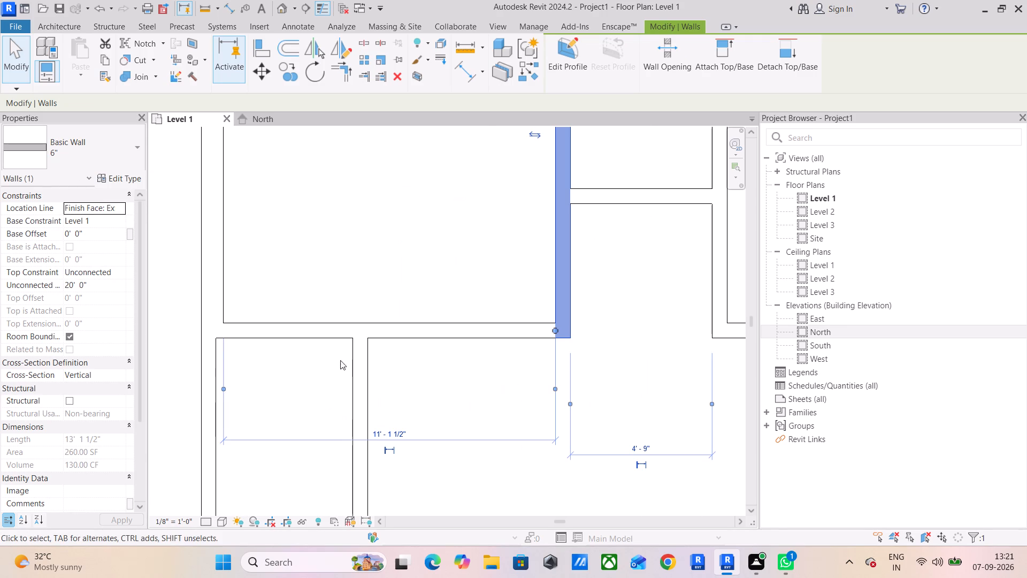
middle_drag(639, 438, 571, 455)
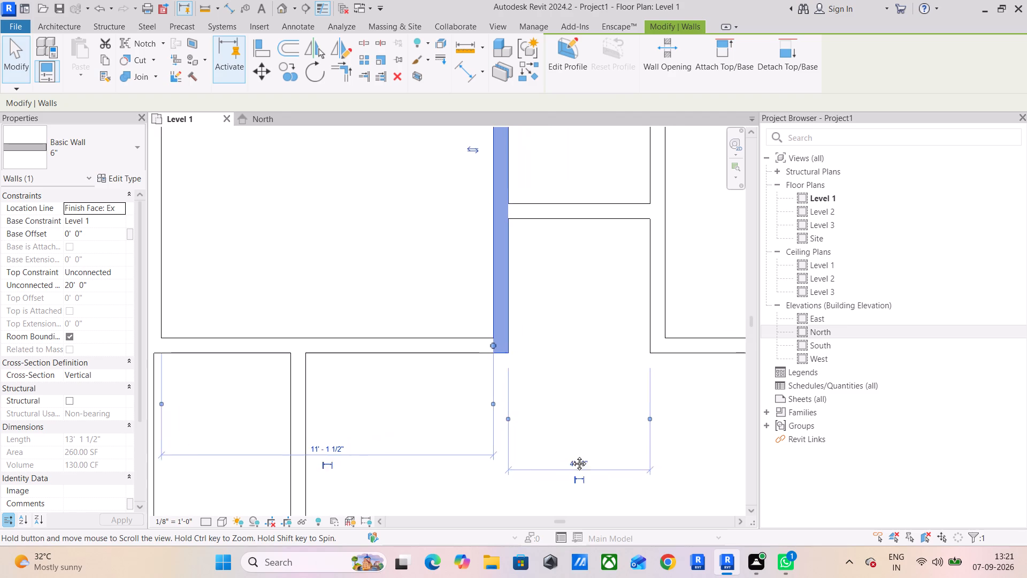
middle_drag(571, 455, 561, 460)
scroll(564, 371, down, 3)
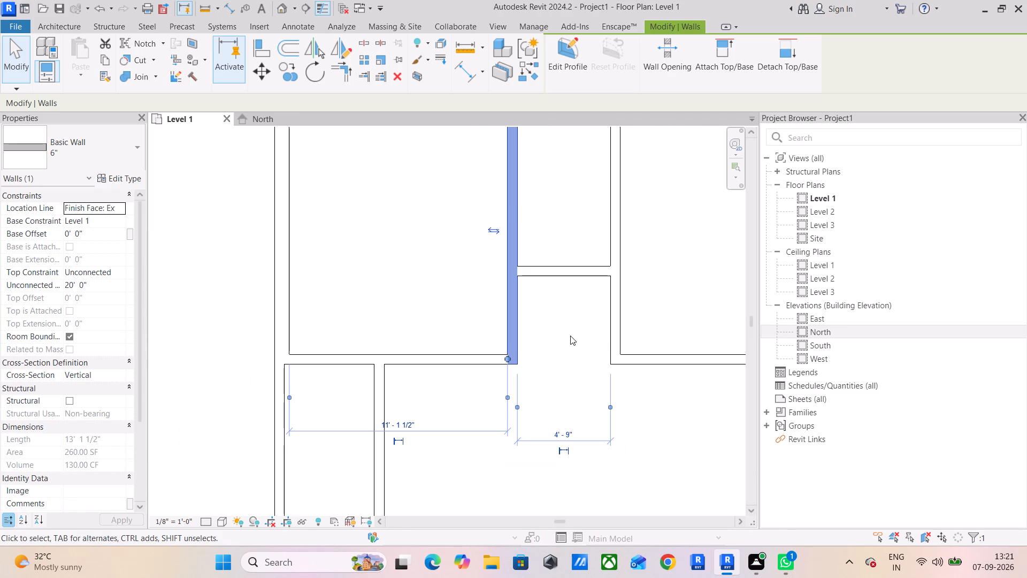
scroll(570, 335, down, 5)
click(645, 382)
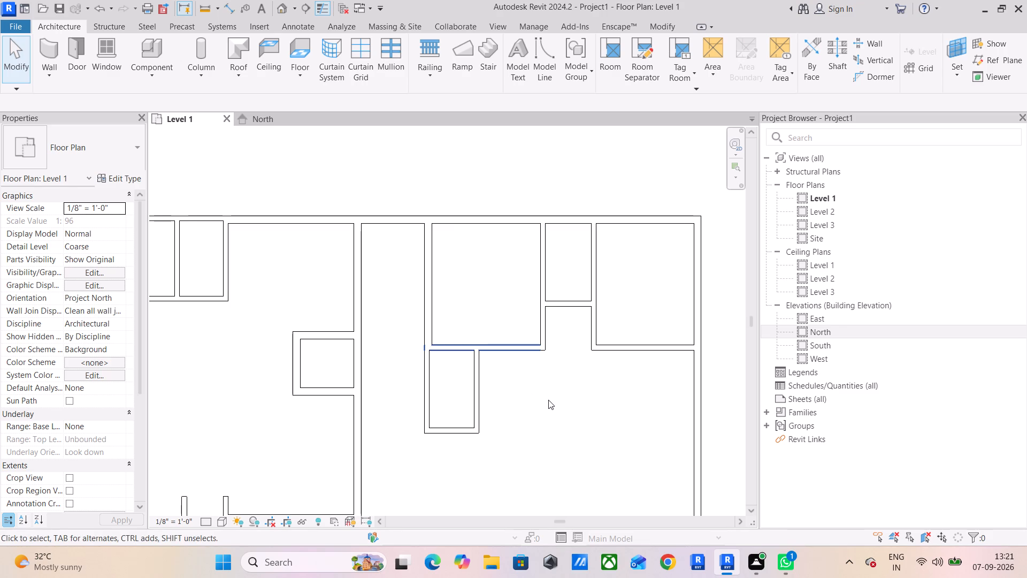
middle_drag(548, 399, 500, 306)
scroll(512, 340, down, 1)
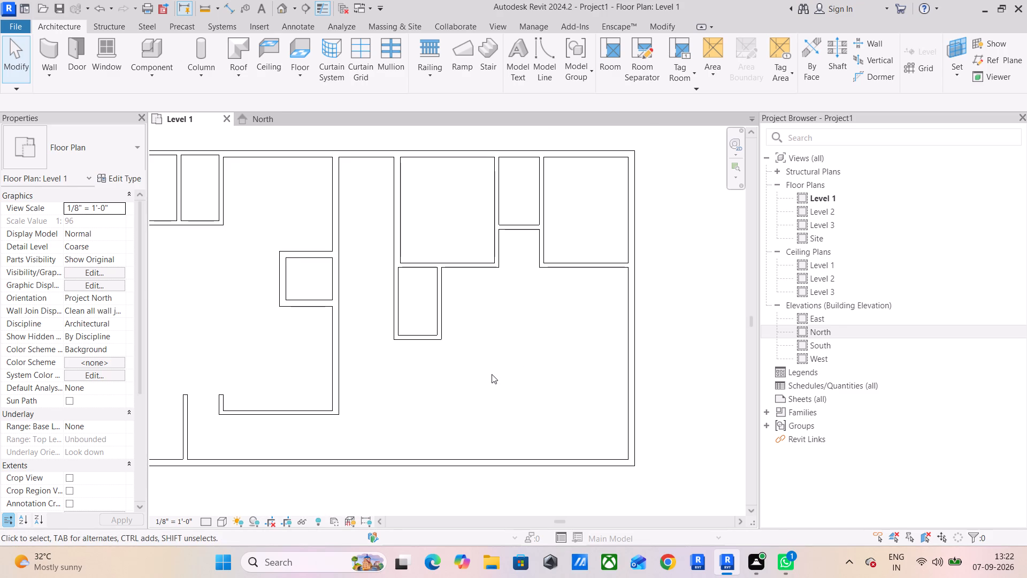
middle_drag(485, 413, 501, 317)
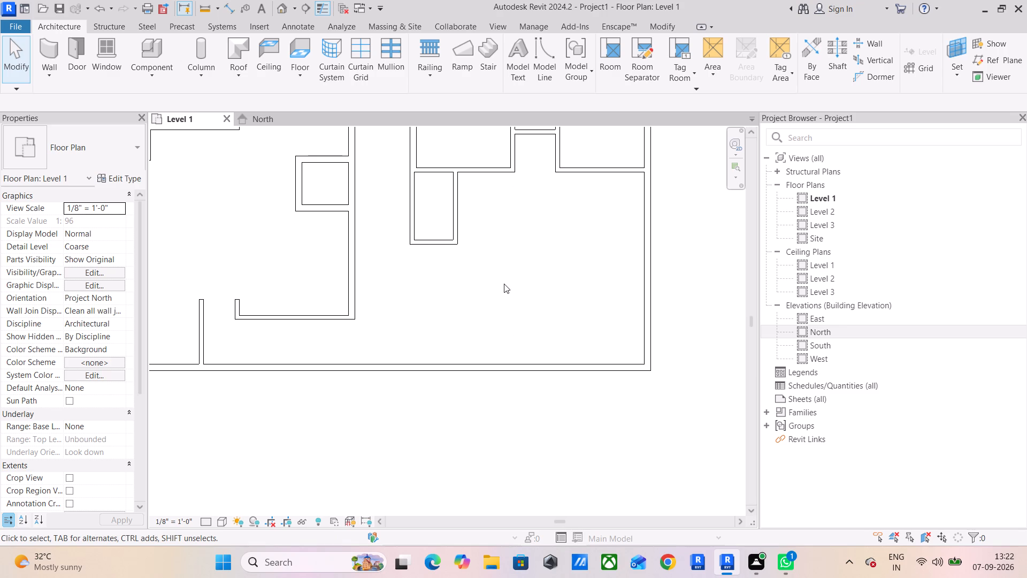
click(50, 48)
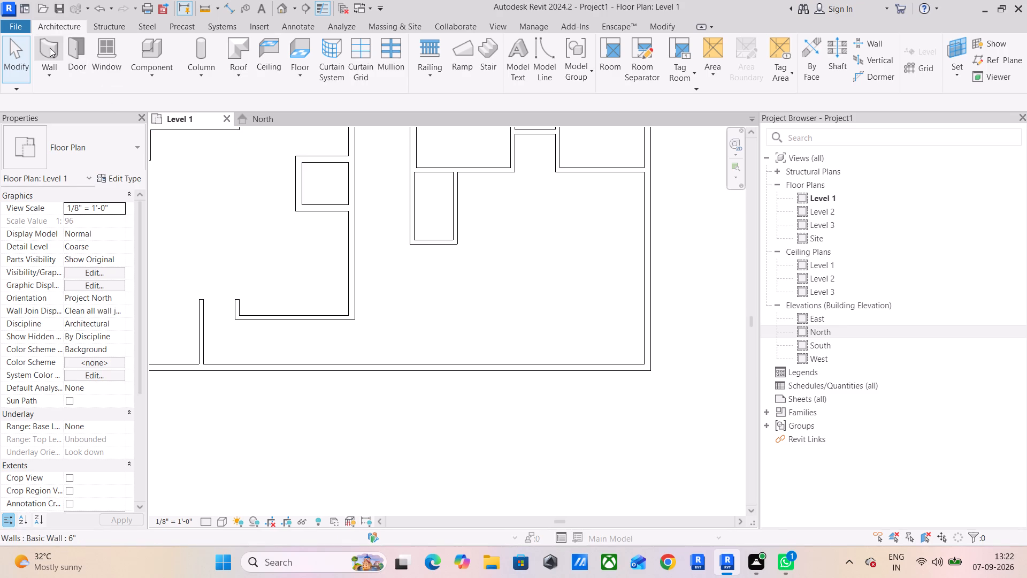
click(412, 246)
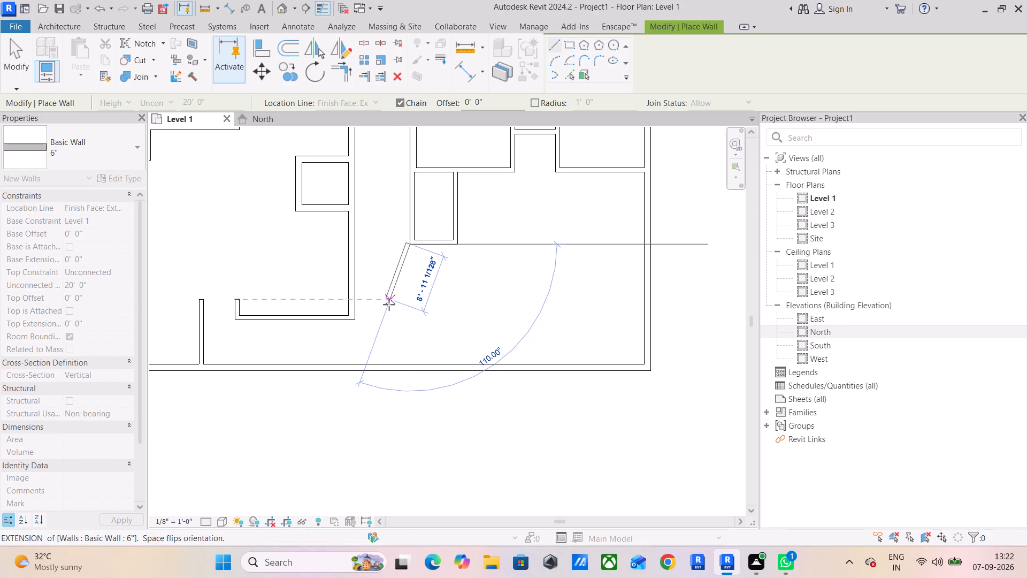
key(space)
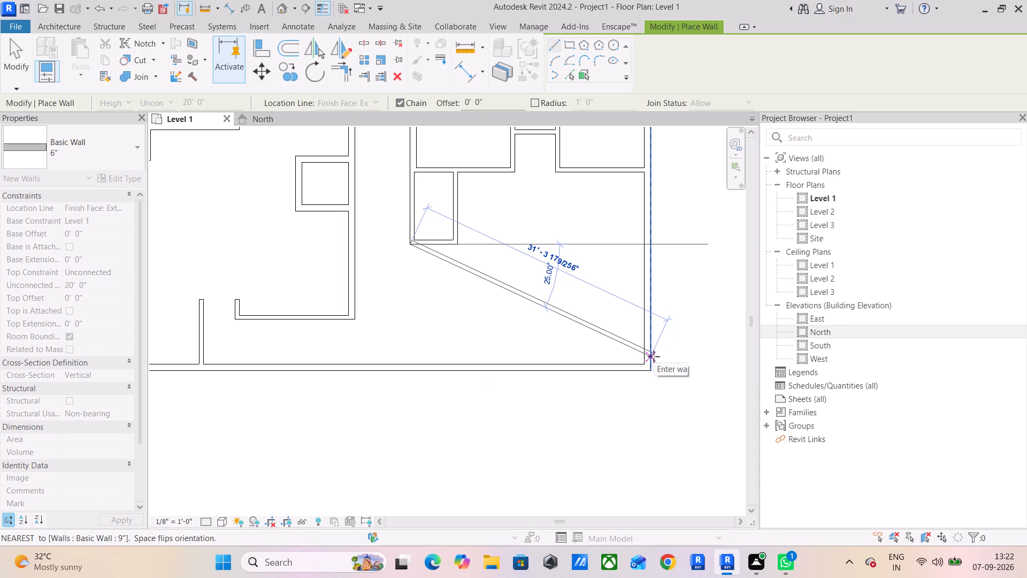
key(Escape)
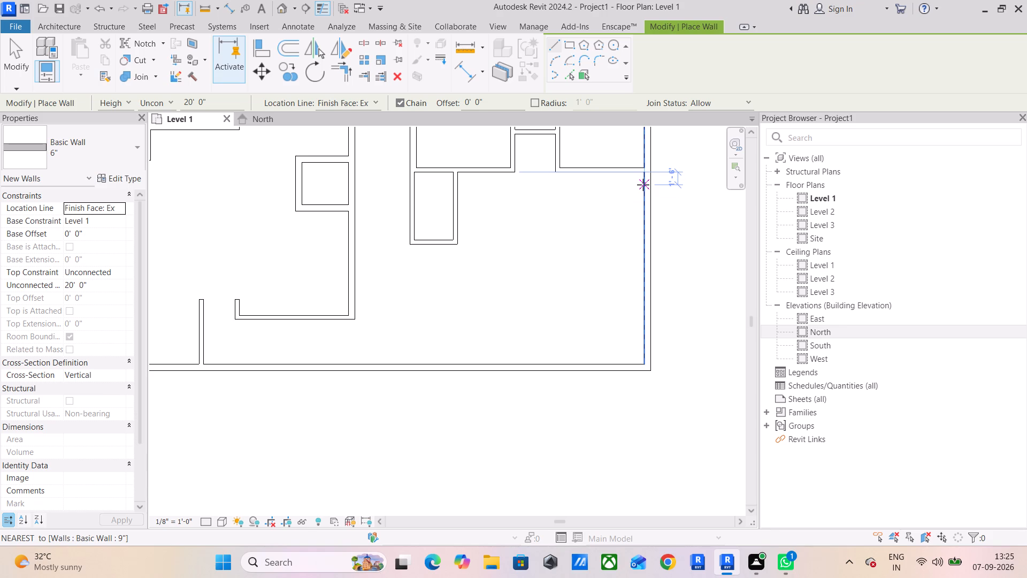
Draw a horizontal 6" wall 21'2" long from the right exterior wall, 10'6" below the upper right room's bottom wall, thickness below the line.
text(10'6")
key(Return)
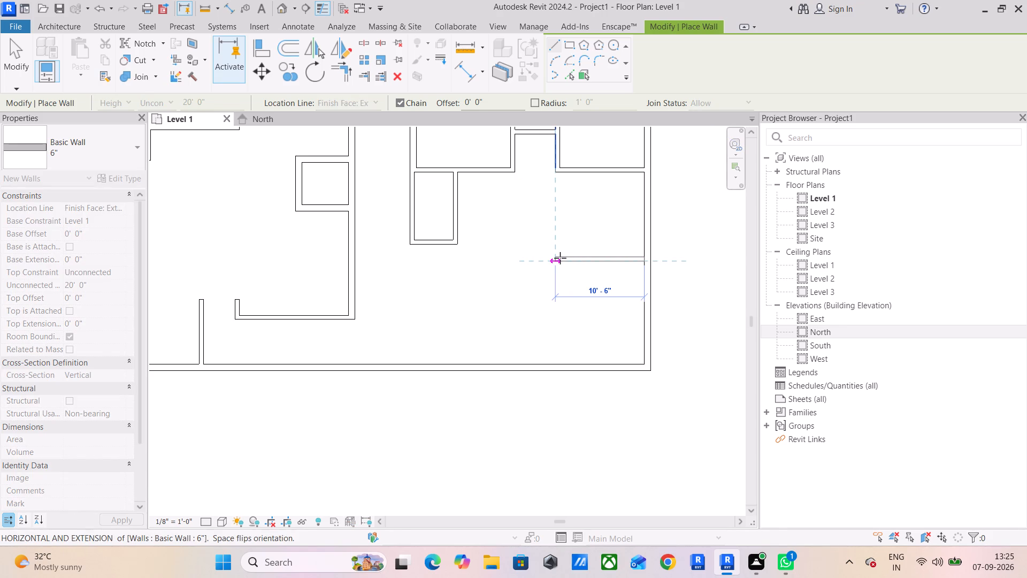
key(space)
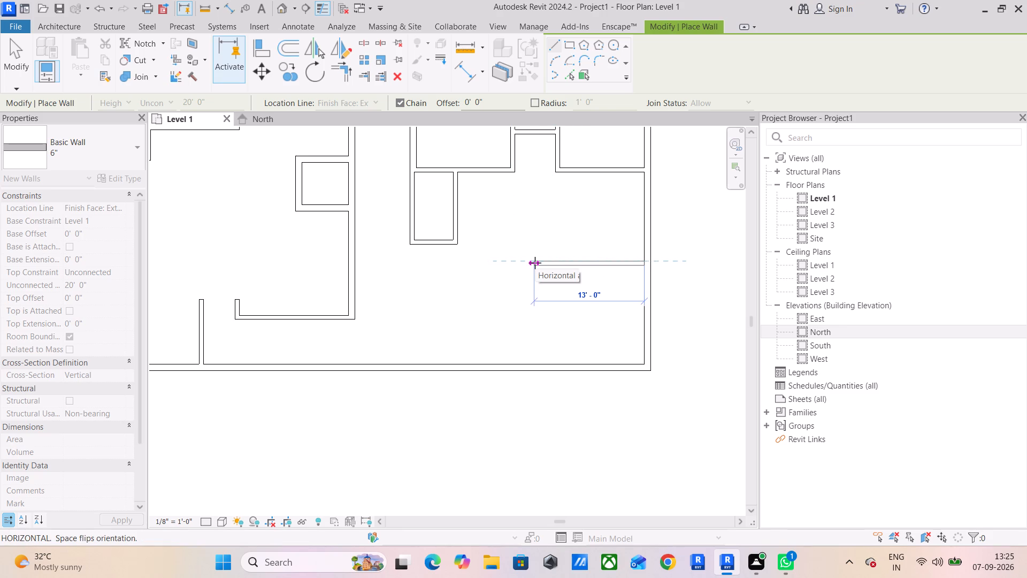
key(2)
text(1')
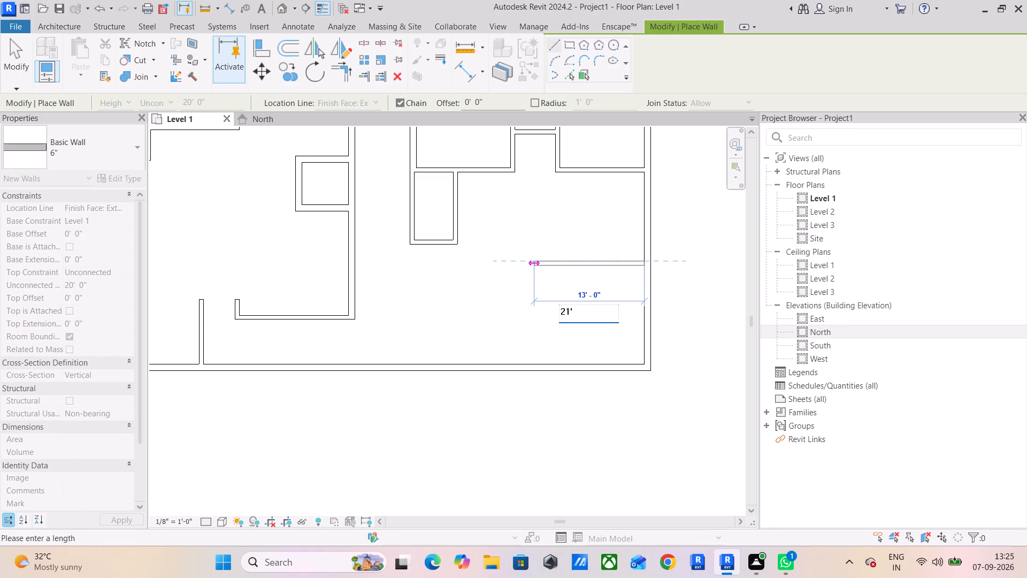
key(2)
key(shift+quotedbl)
key(Return)
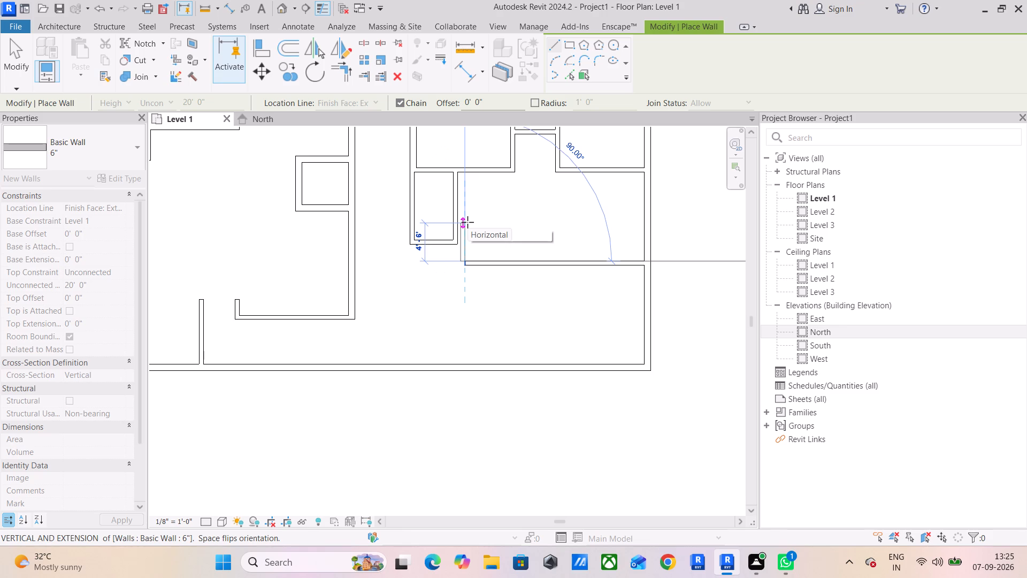
key(Escape)
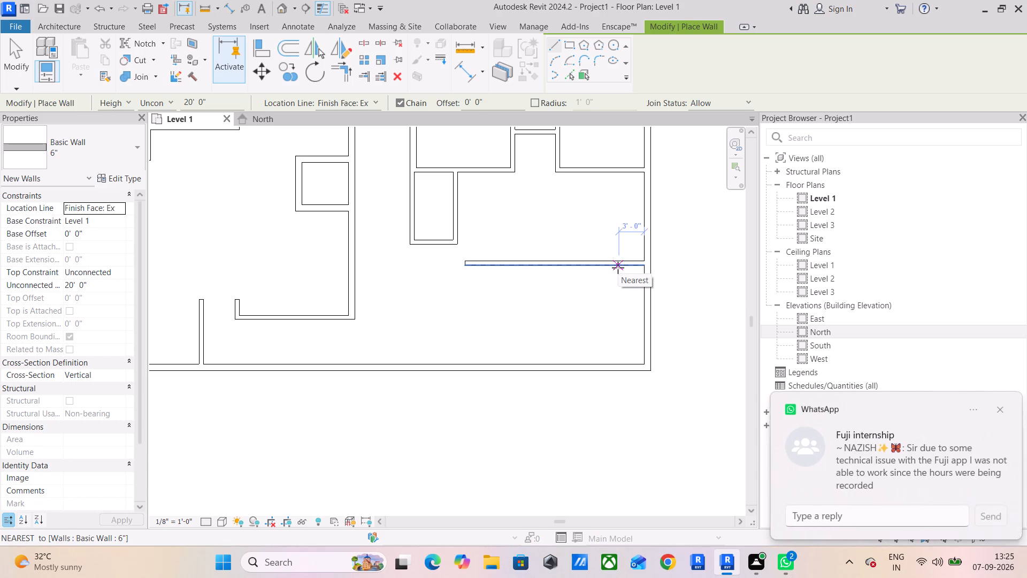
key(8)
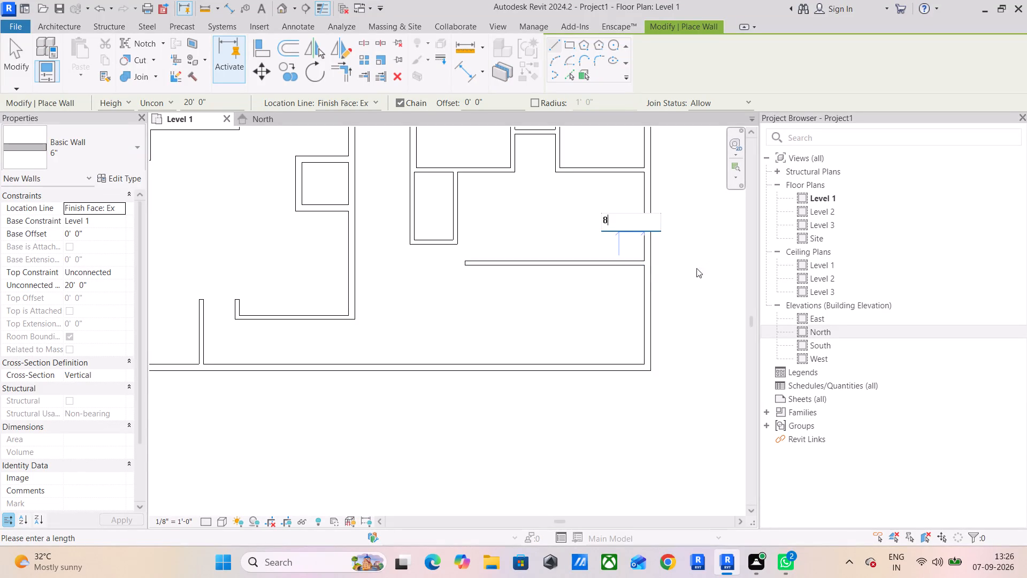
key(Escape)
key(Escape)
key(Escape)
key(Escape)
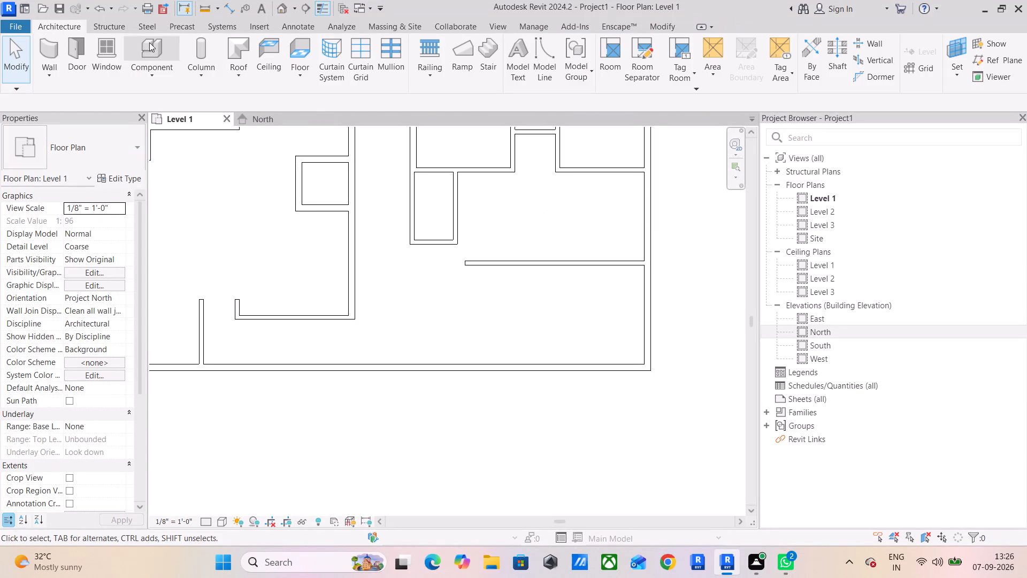
Draw a horizontal 6" wall 8'9" long from the right exterior wall, starting 7' below the 21'2" wall, thickness above the line.
click(48, 40)
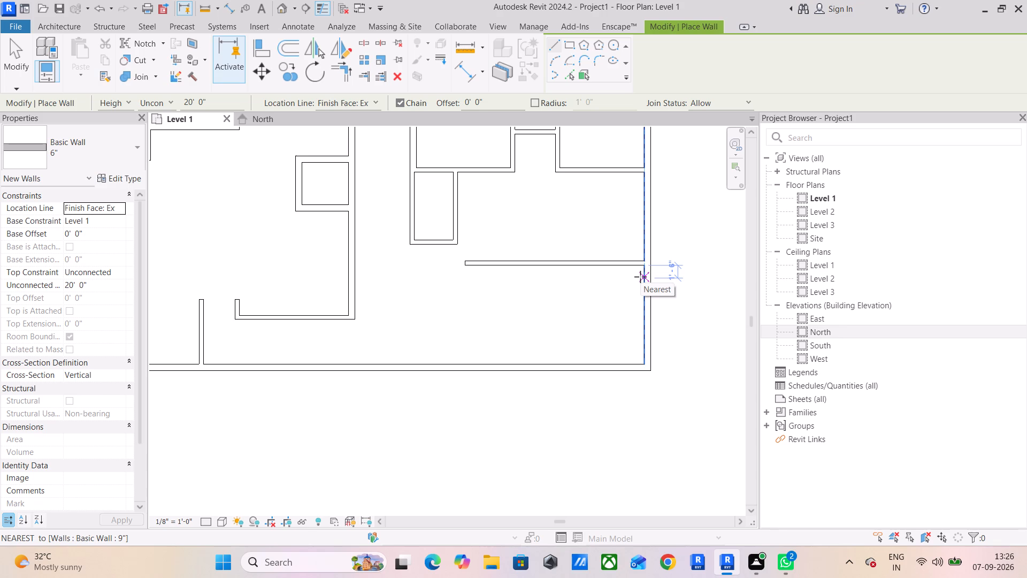
text(7')
key(Return)
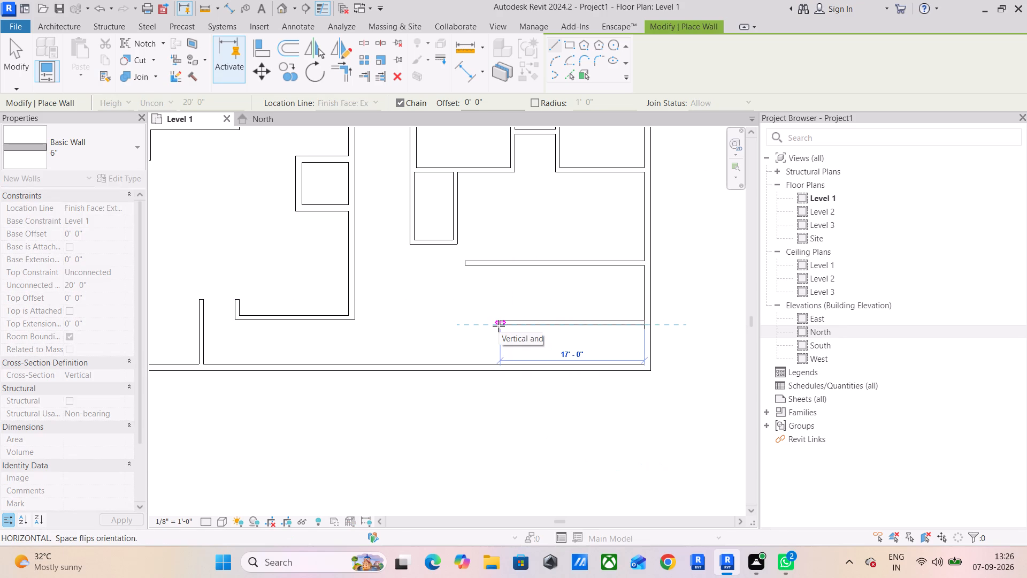
text(8'9")
key(Return)
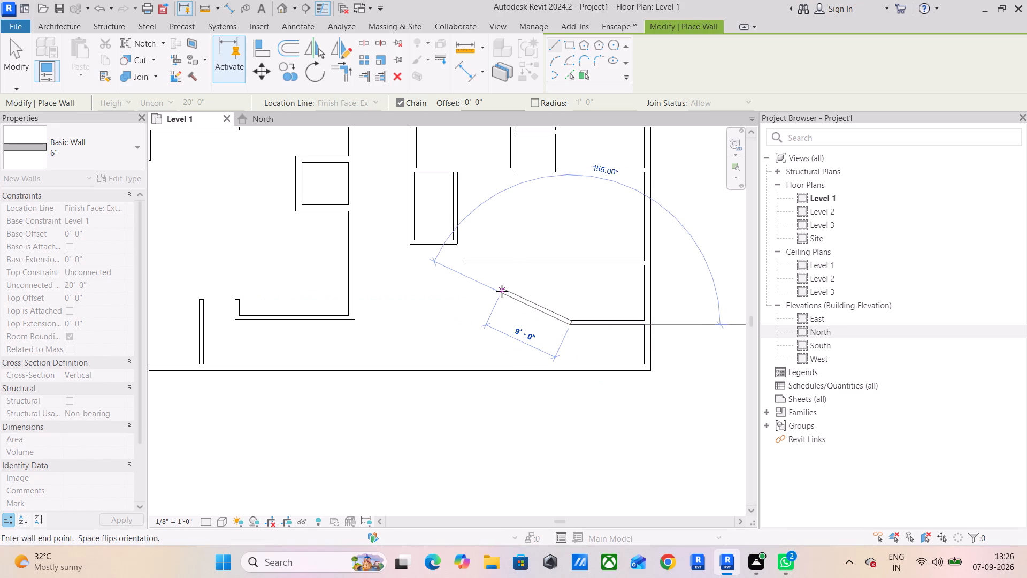
key(Escape)
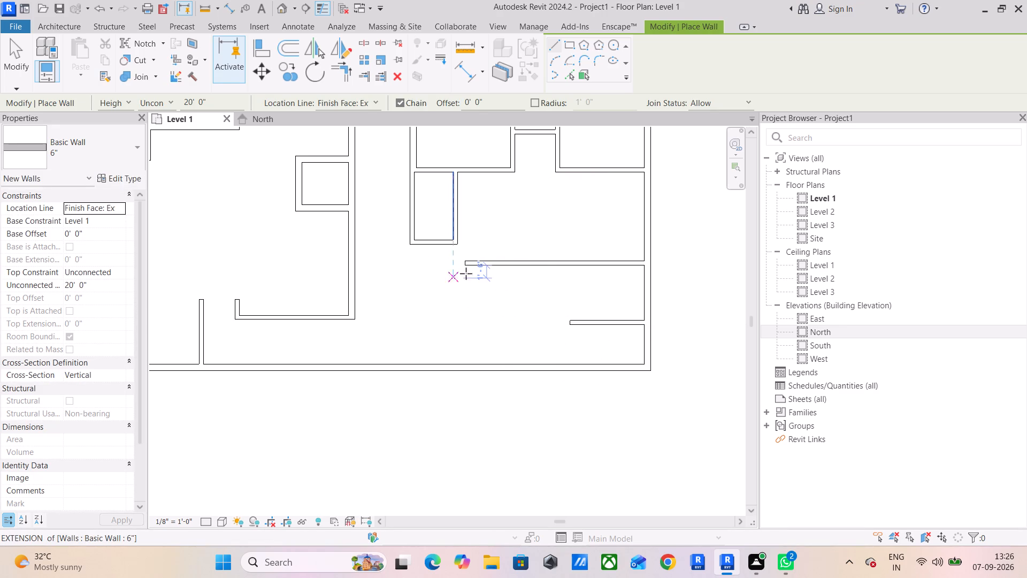
key(Escape)
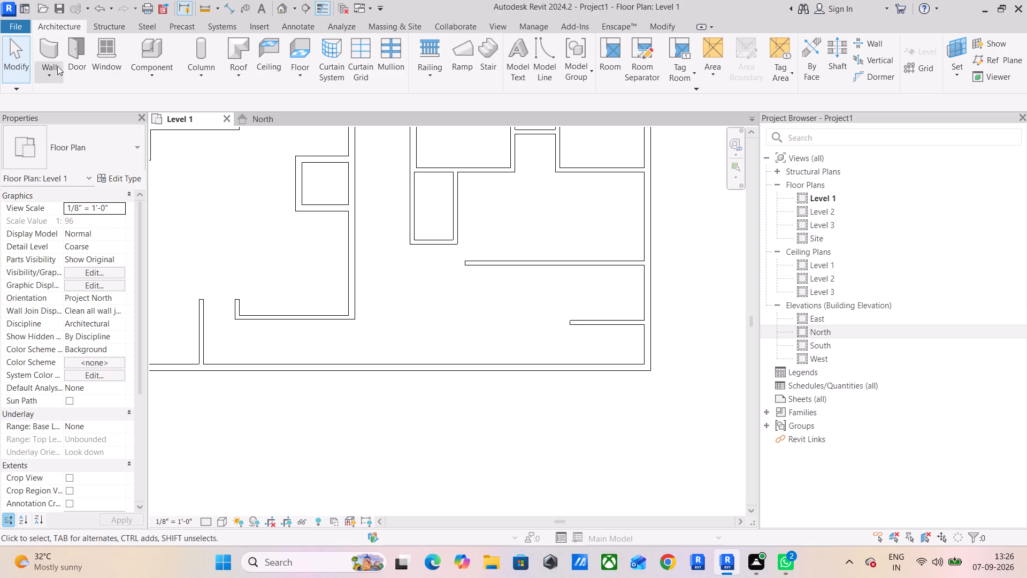
Draw a vertical 6" wall from the left end of the 8'9" wall up to the 21'2" wall, thickness outside the small room.
click(48, 56)
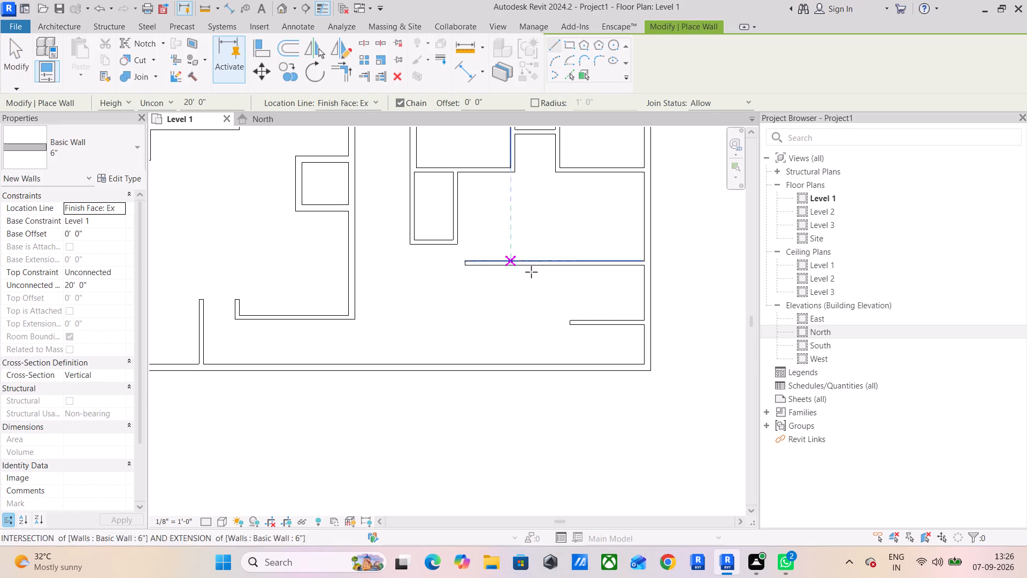
click(565, 317)
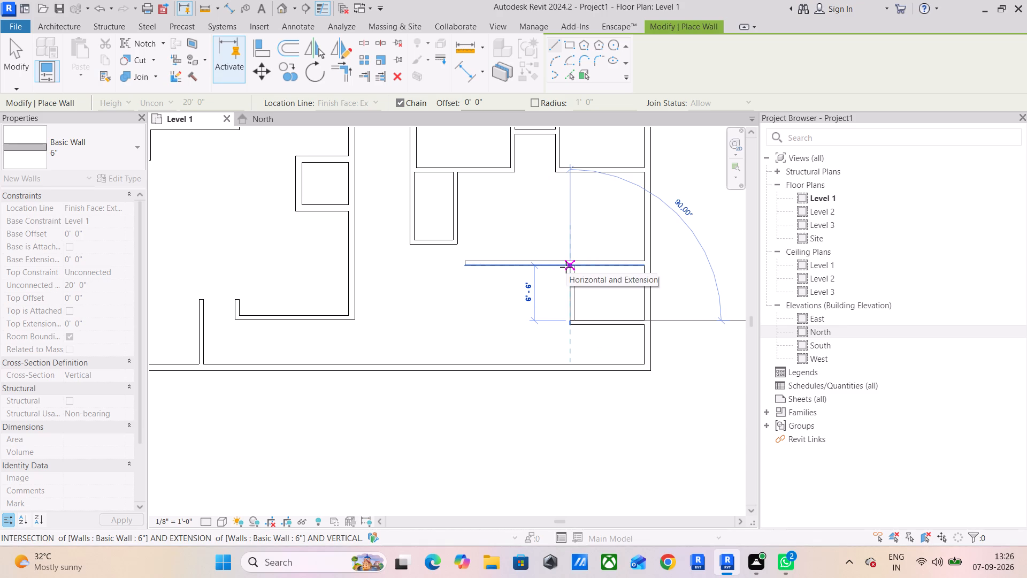
key(space)
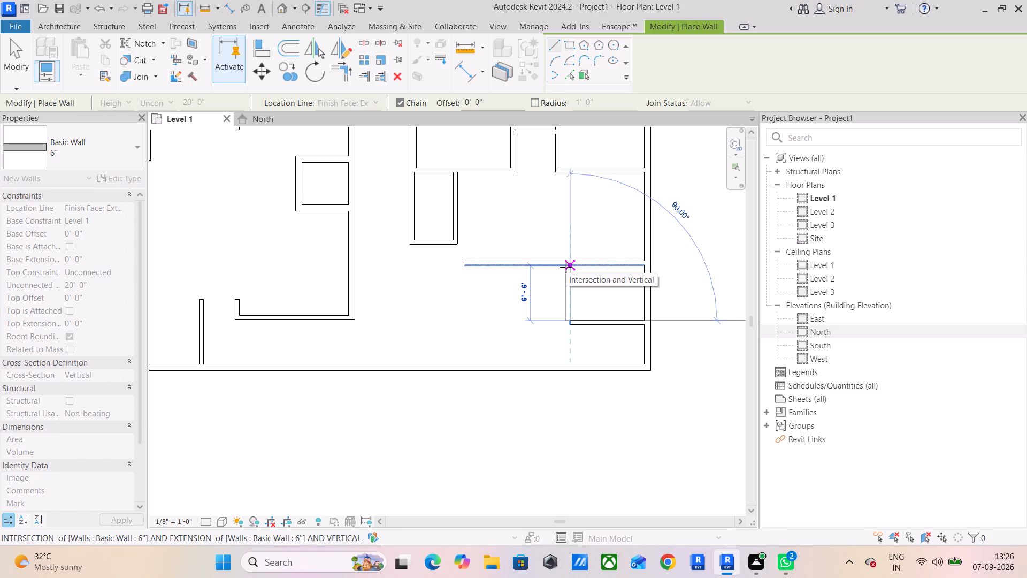
scroll(566, 267, up, 2)
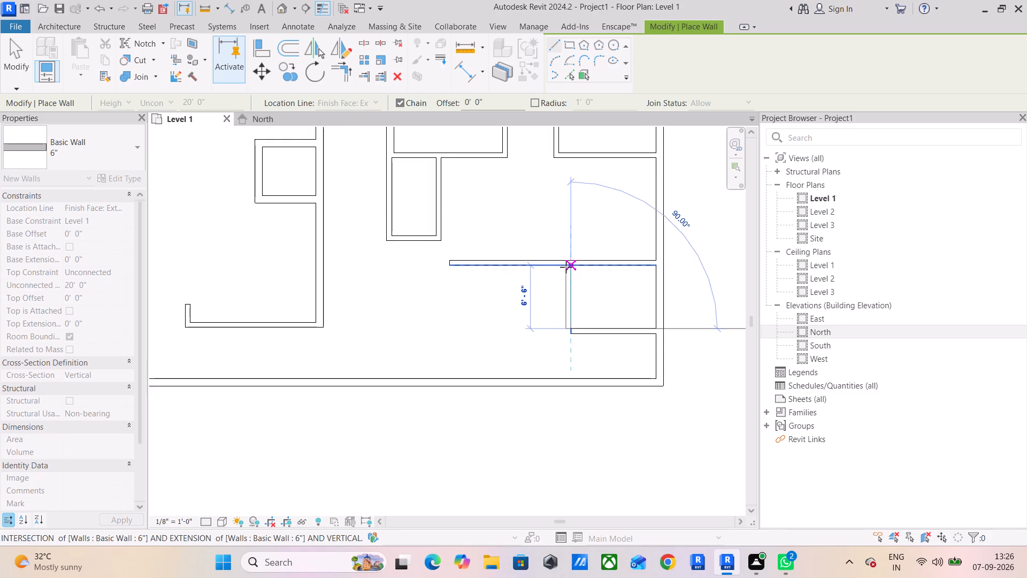
scroll(566, 267, up, 1)
click(566, 267)
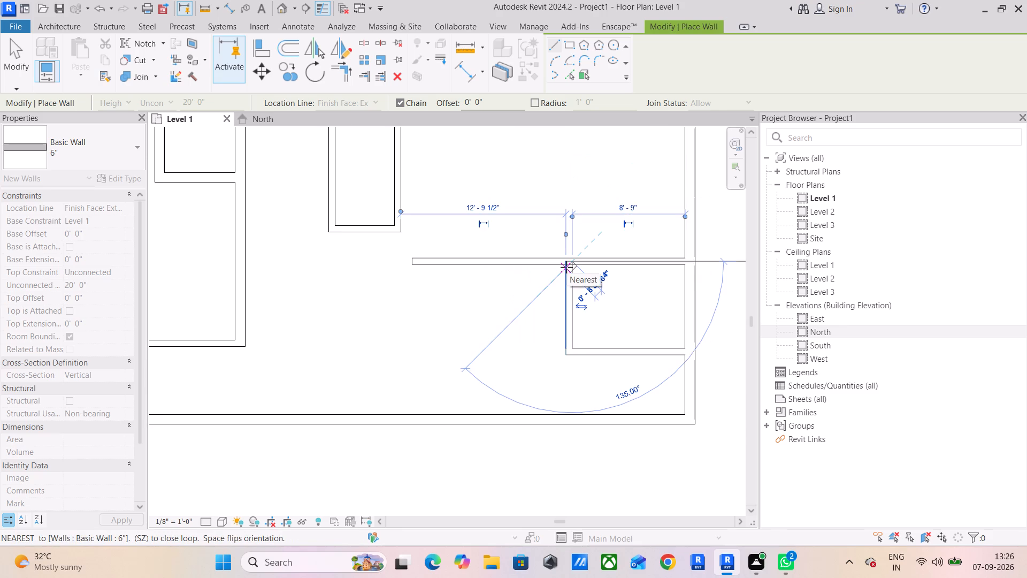
key(Escape)
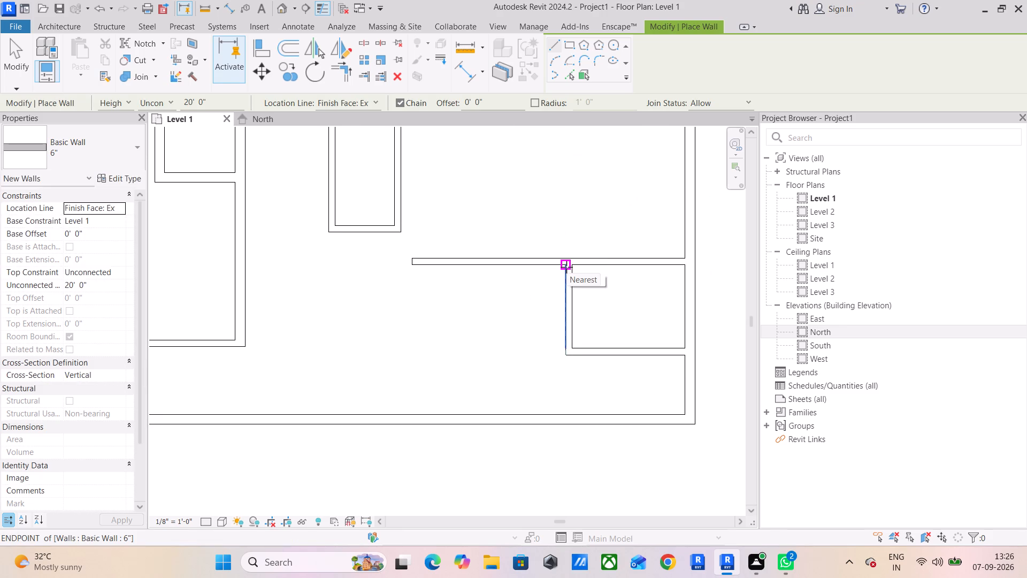
key(Escape)
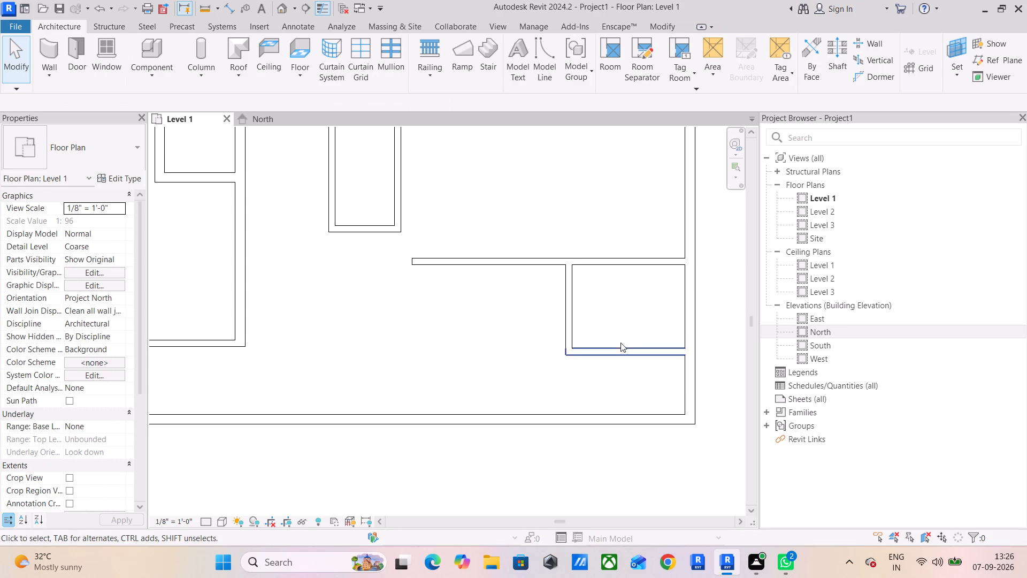
Set the clear distance between the small room's bottom 6" wall and the 21'2" horizontal wall above it to 7'.
click(599, 340)
click(605, 349)
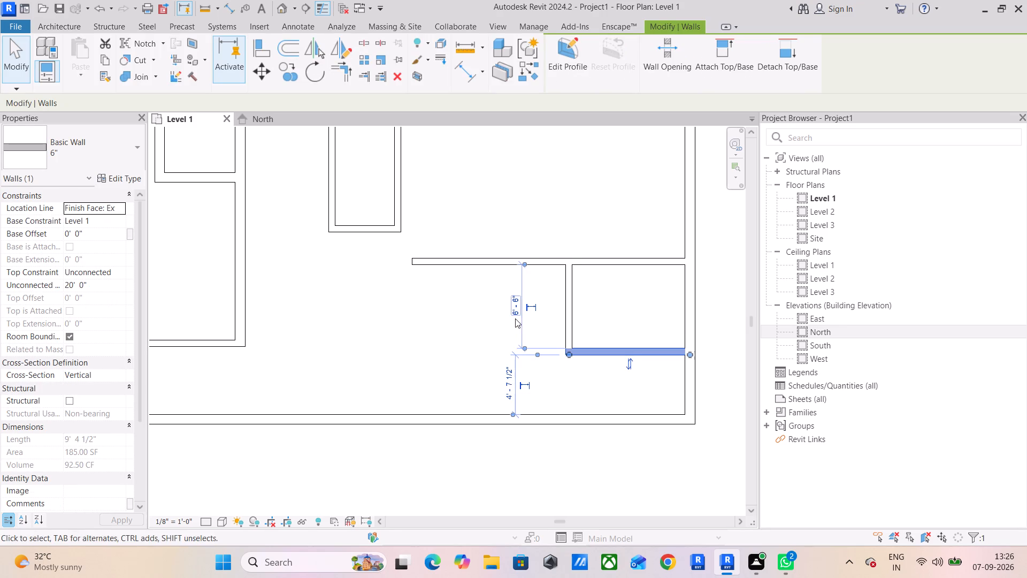
click(515, 310)
text(7')
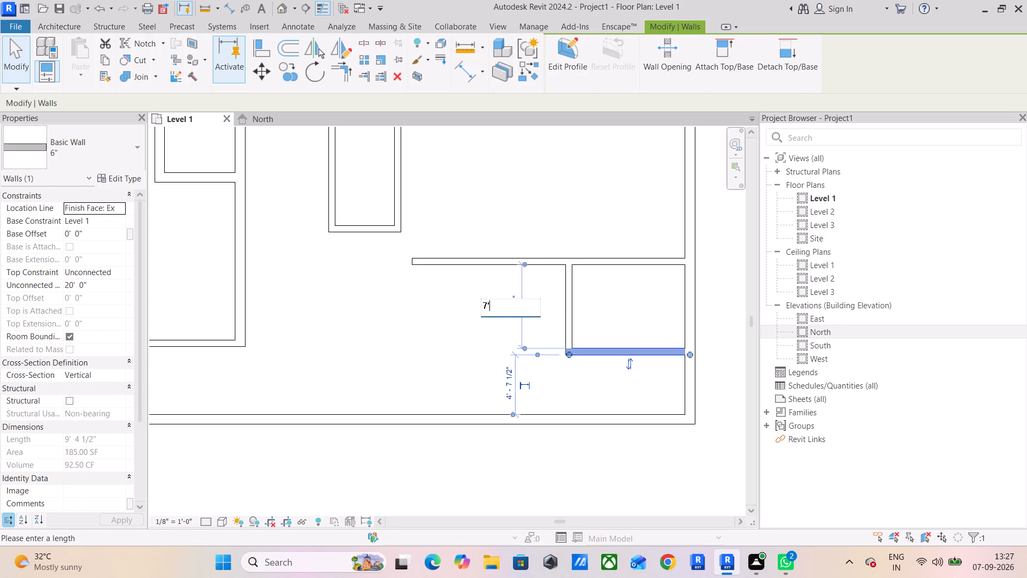
key(Return)
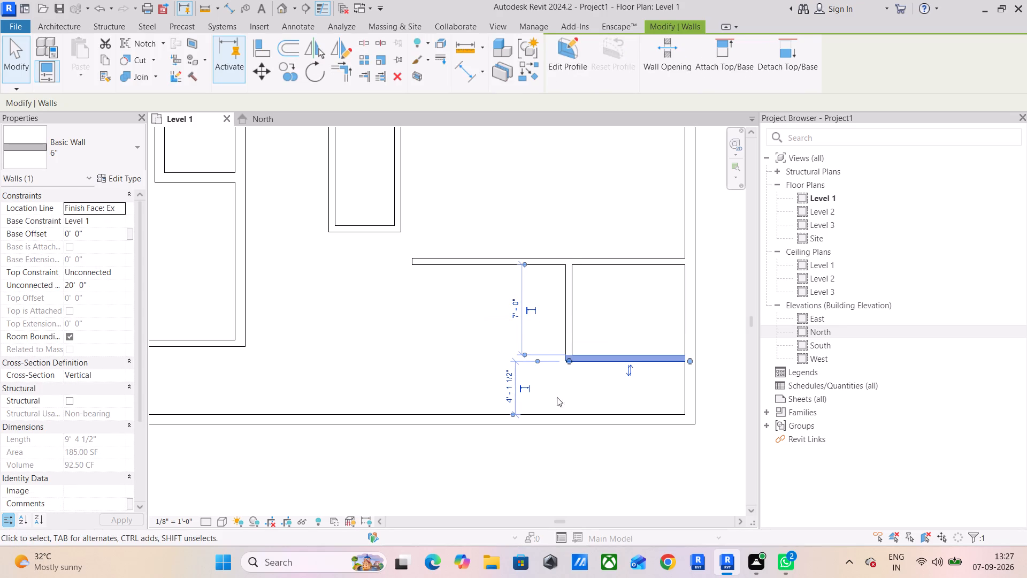
click(430, 352)
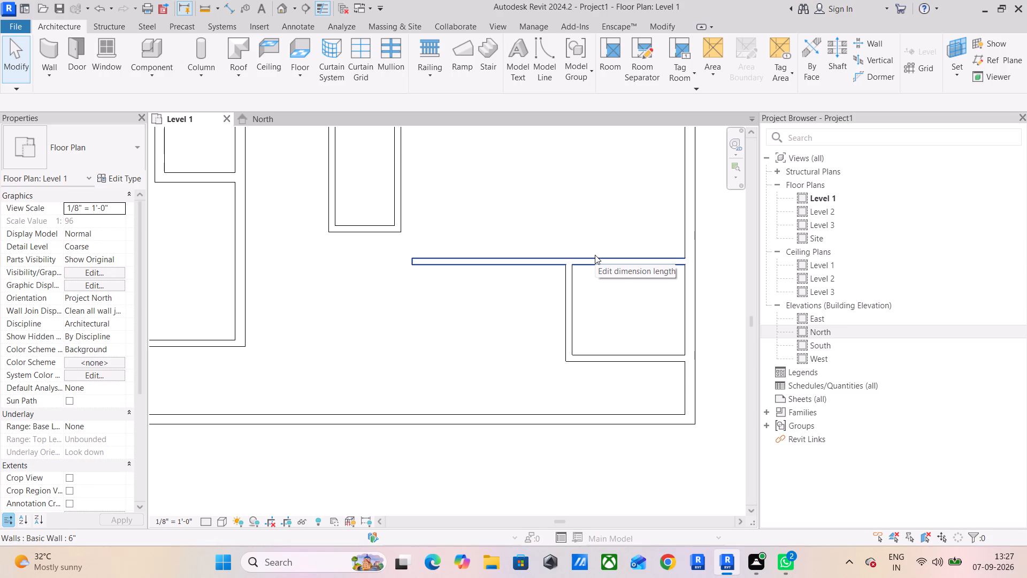
Select the 21'2" horizontal 6" wall to check its clear spacings to the neighbouring walls.
click(595, 255)
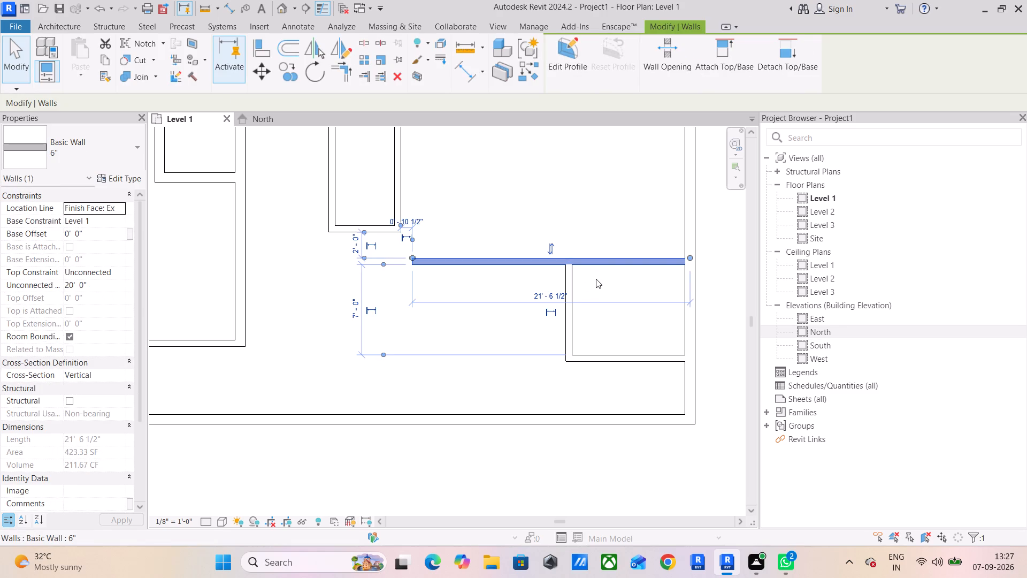
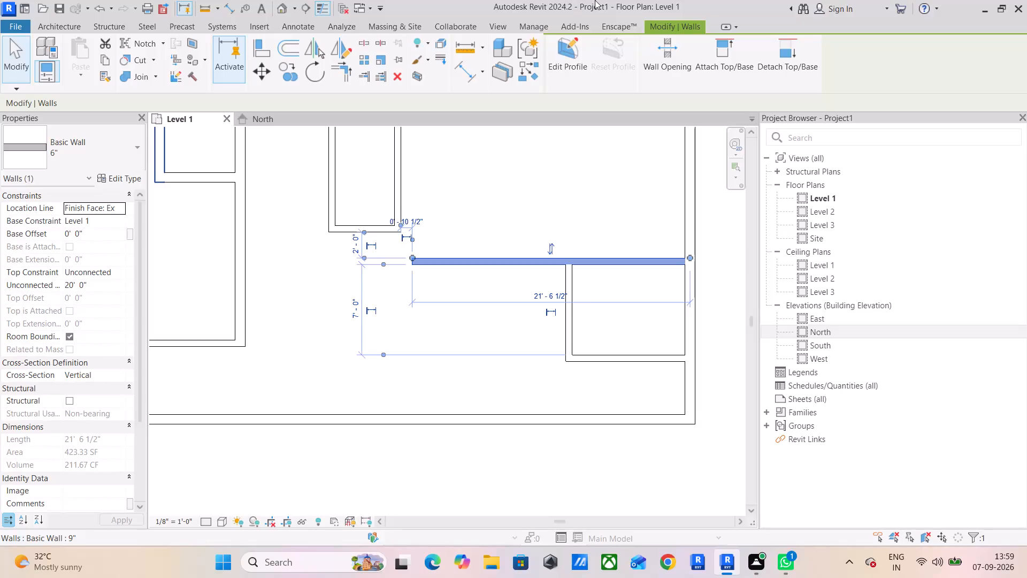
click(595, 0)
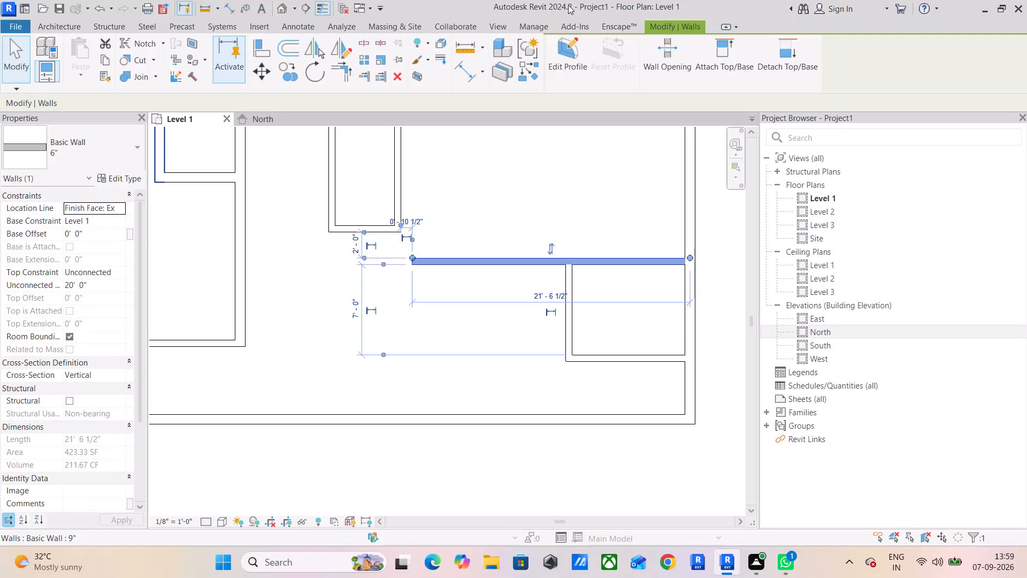
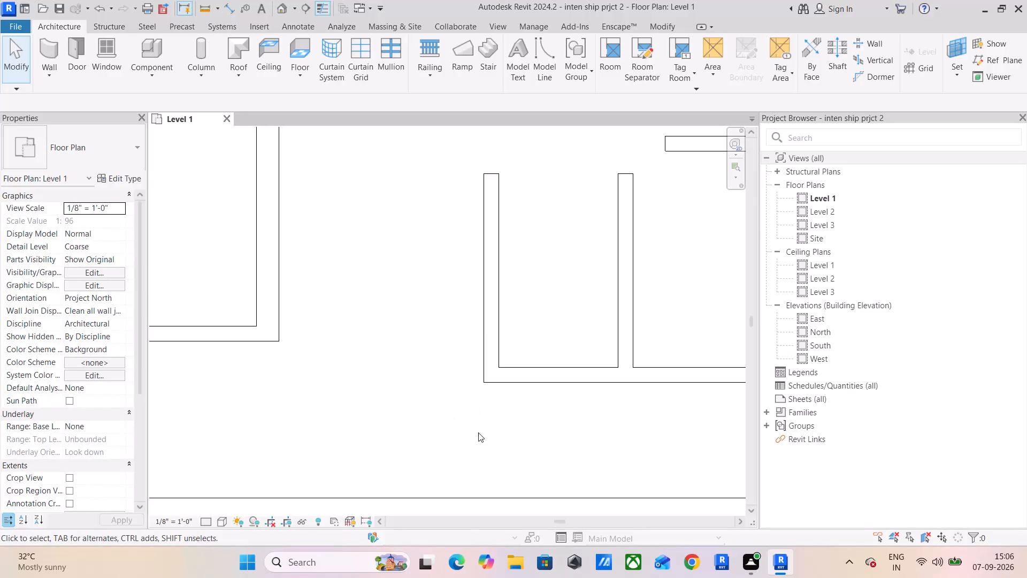
Align the outer faces of the open-topped lower room's two side walls with the outer side faces of the narrow enclosed room above.
scroll(442, 407, down, 4)
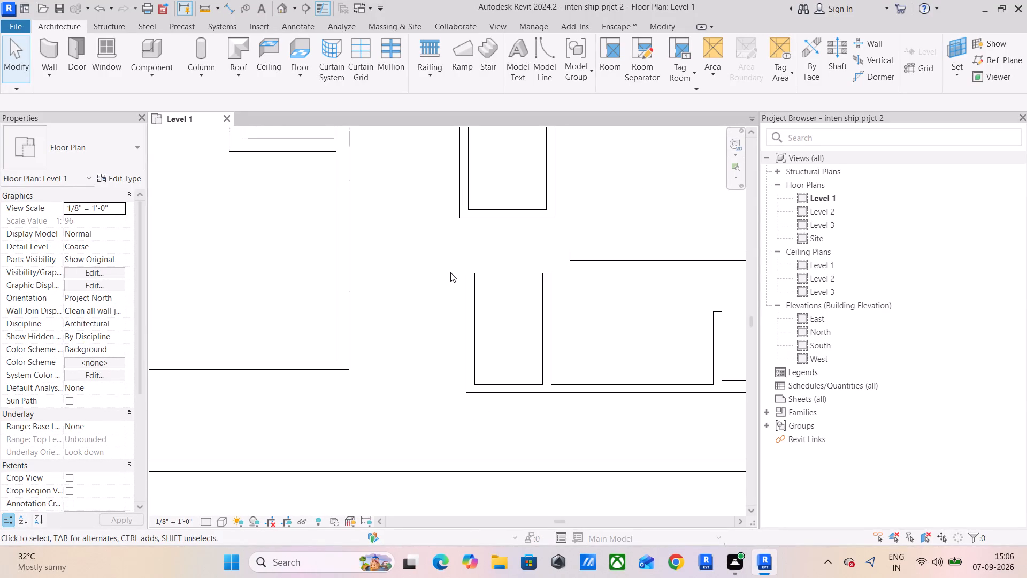
middle_drag(450, 272, 545, 405)
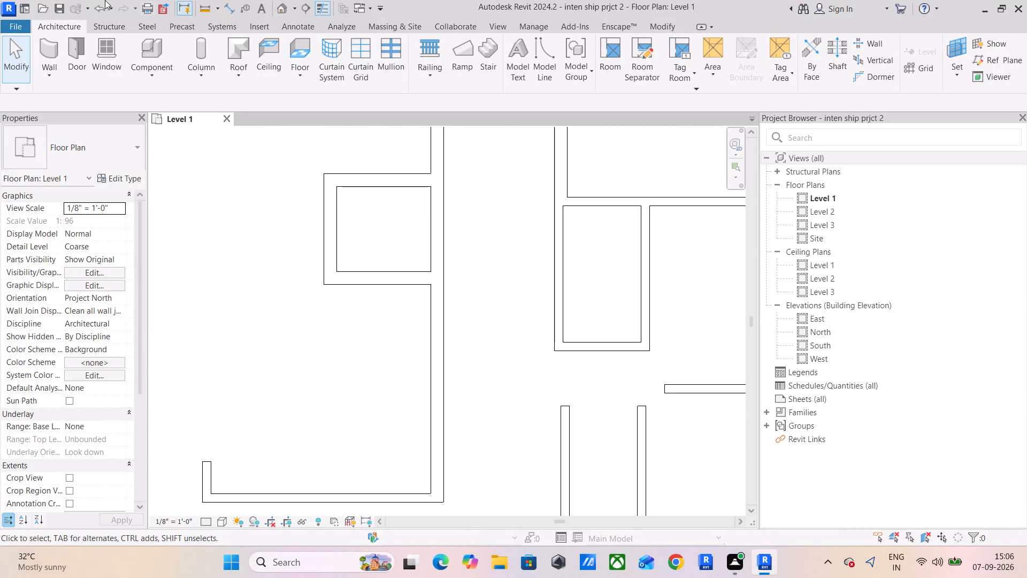
click(652, 27)
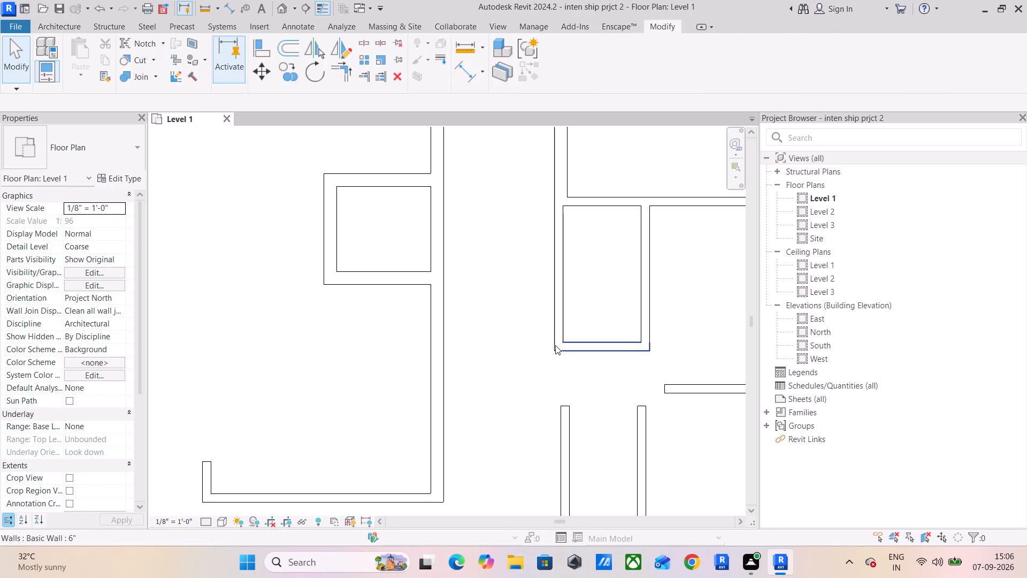
click(555, 345)
click(536, 366)
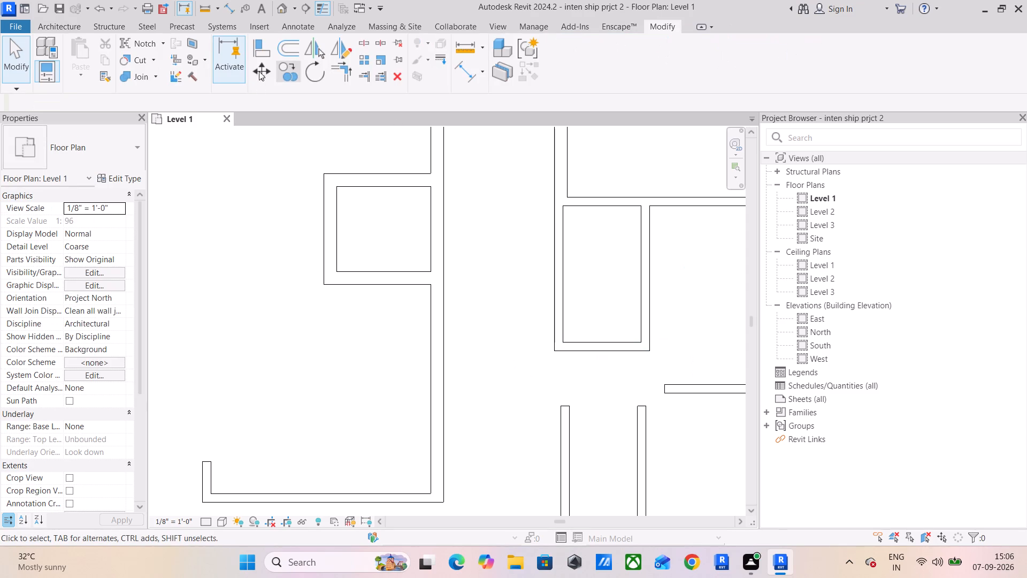
click(266, 49)
click(551, 317)
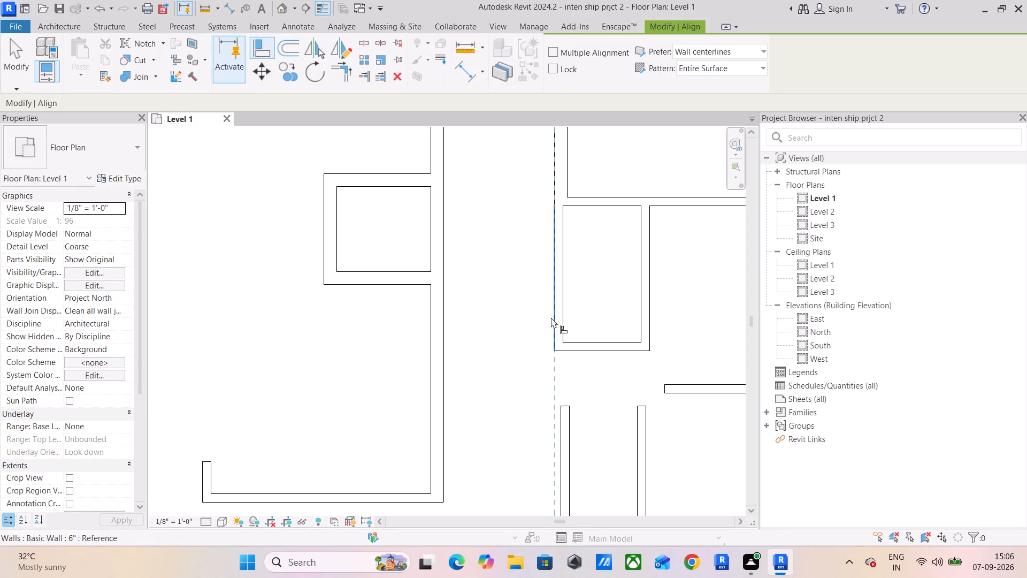
click(563, 437)
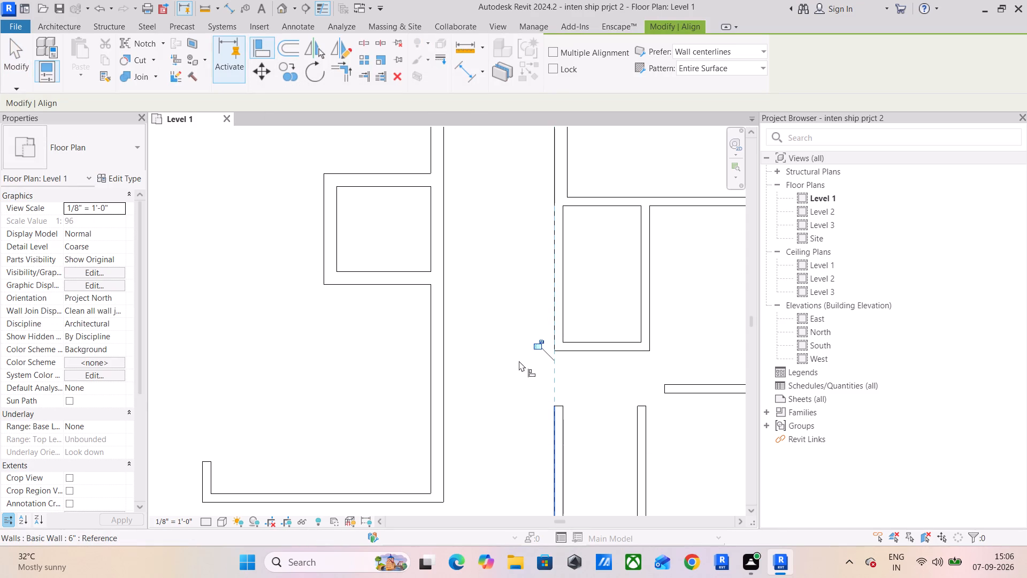
middle_drag(543, 432, 516, 290)
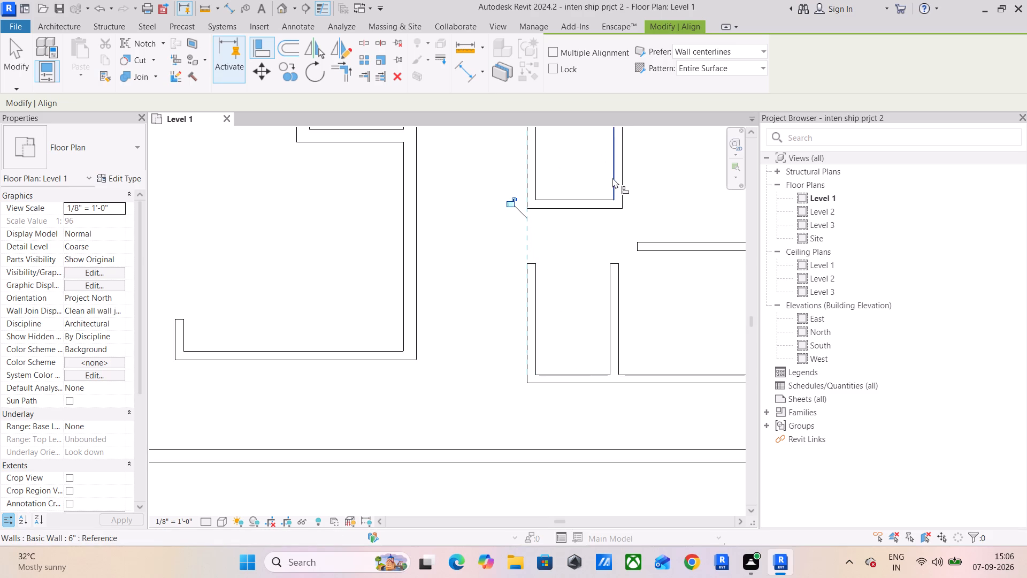
click(624, 187)
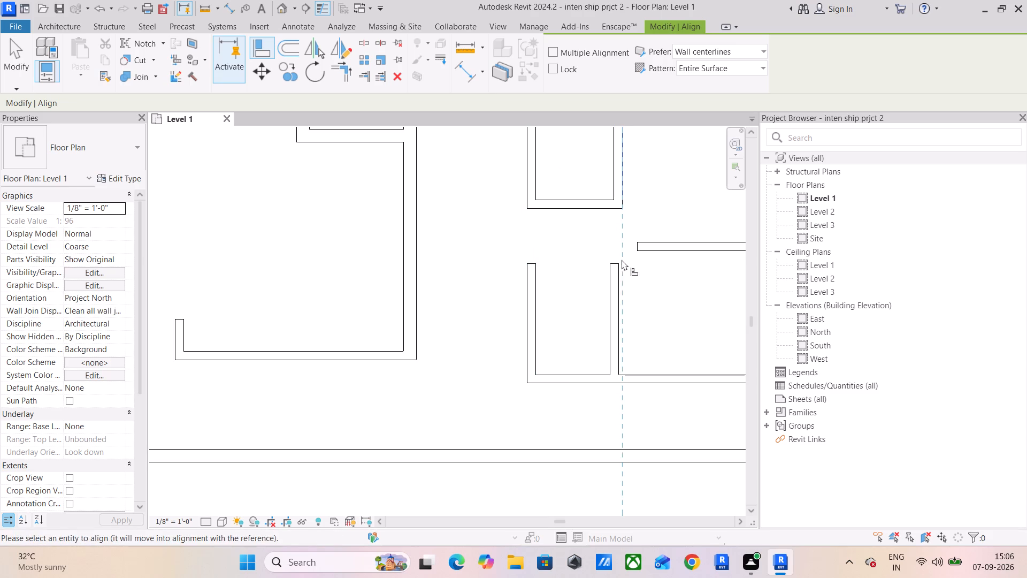
click(617, 286)
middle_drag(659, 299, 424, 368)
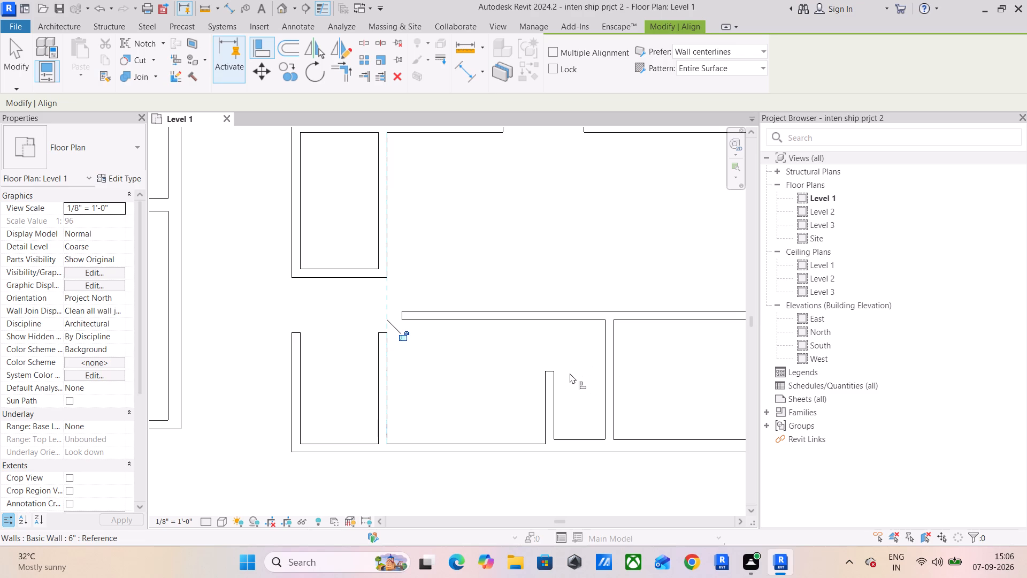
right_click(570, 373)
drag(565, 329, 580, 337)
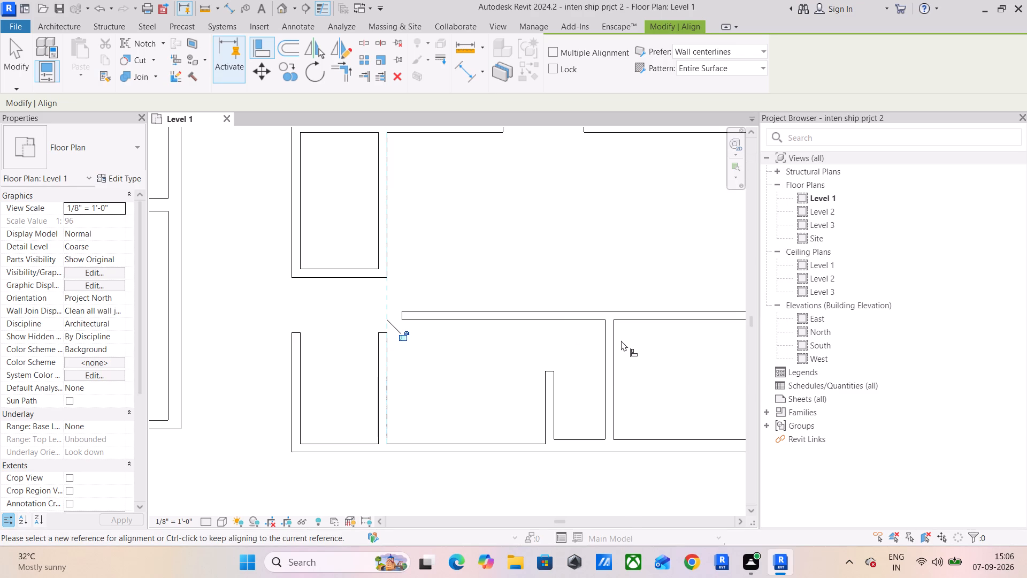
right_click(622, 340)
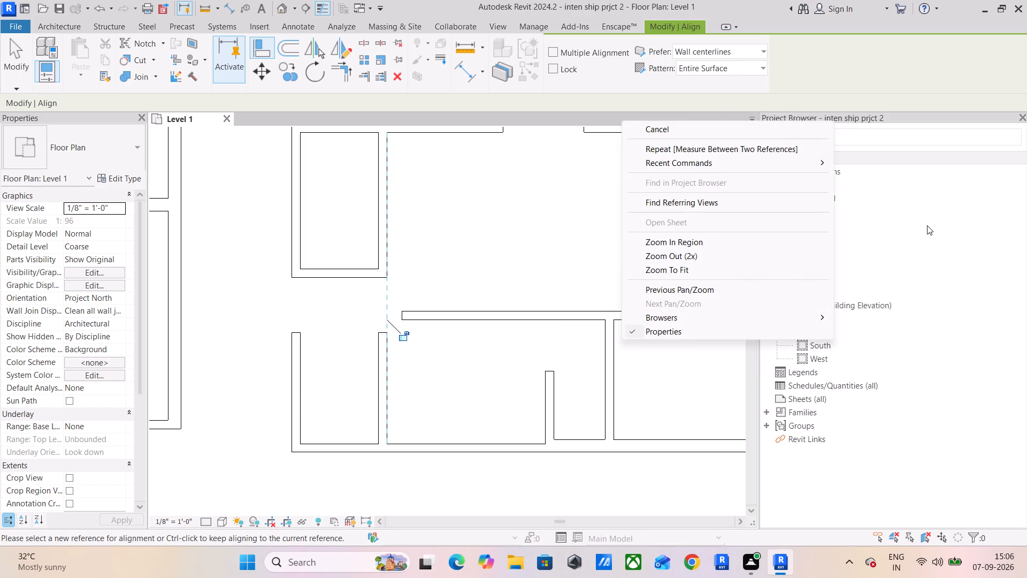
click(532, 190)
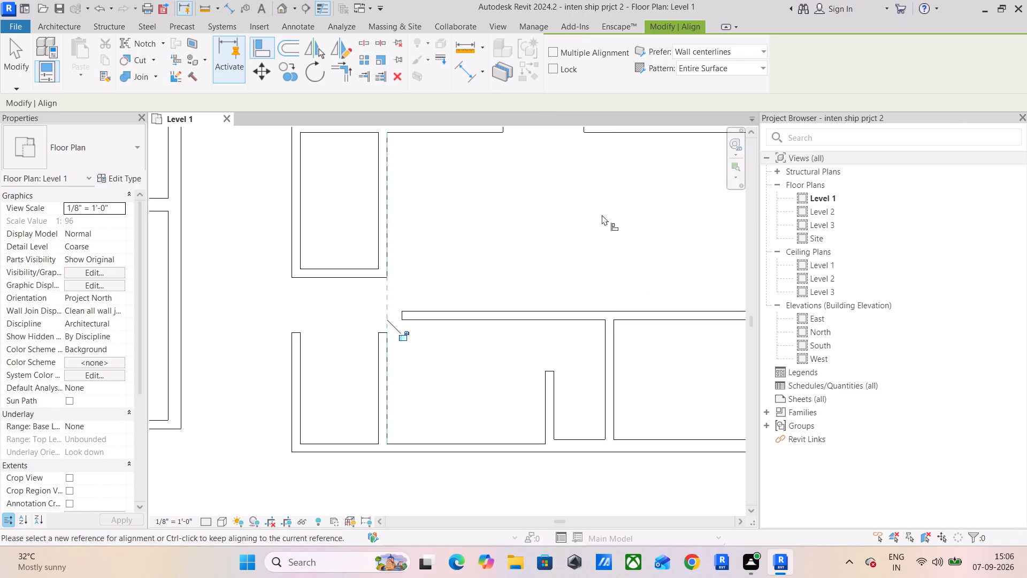
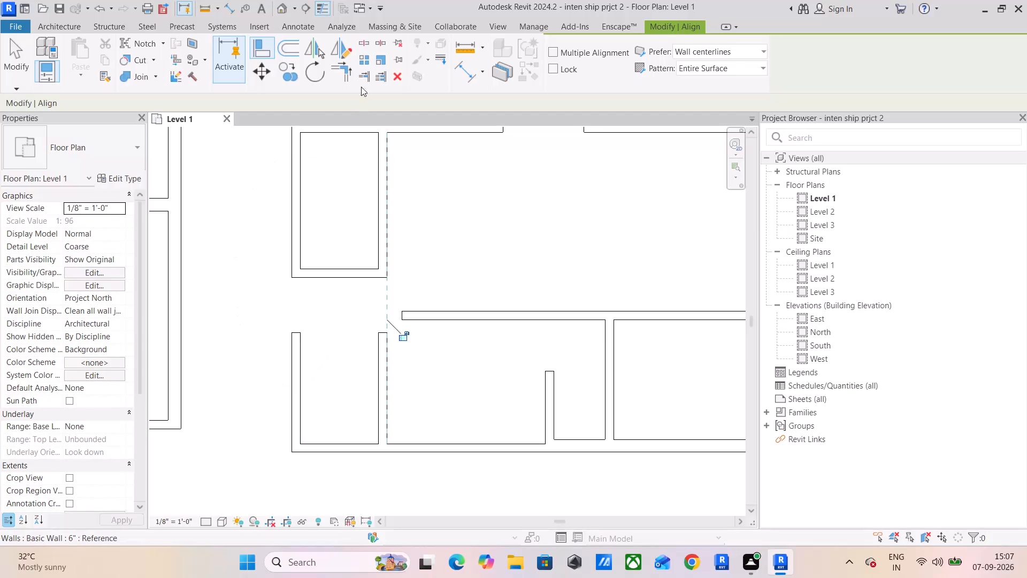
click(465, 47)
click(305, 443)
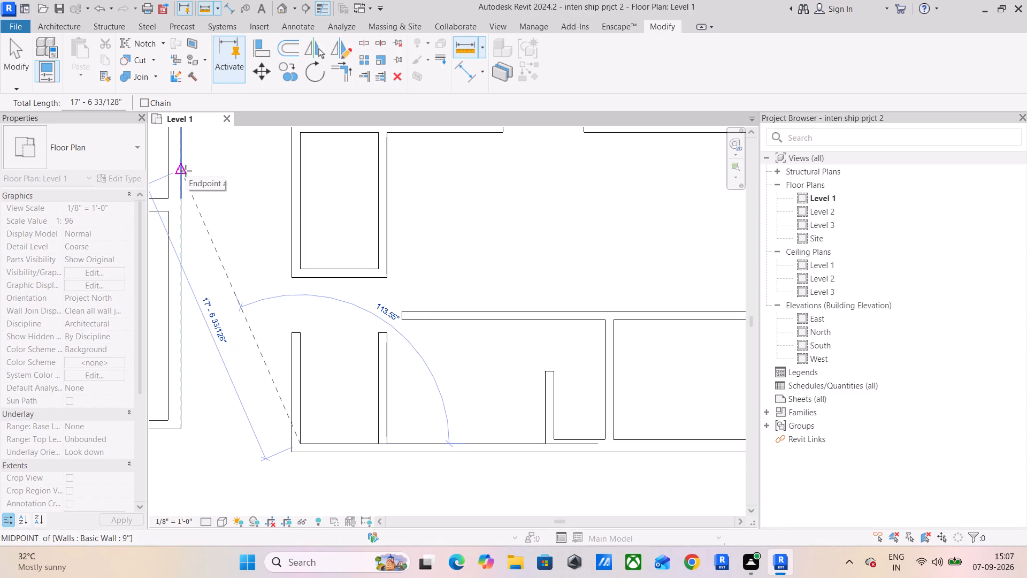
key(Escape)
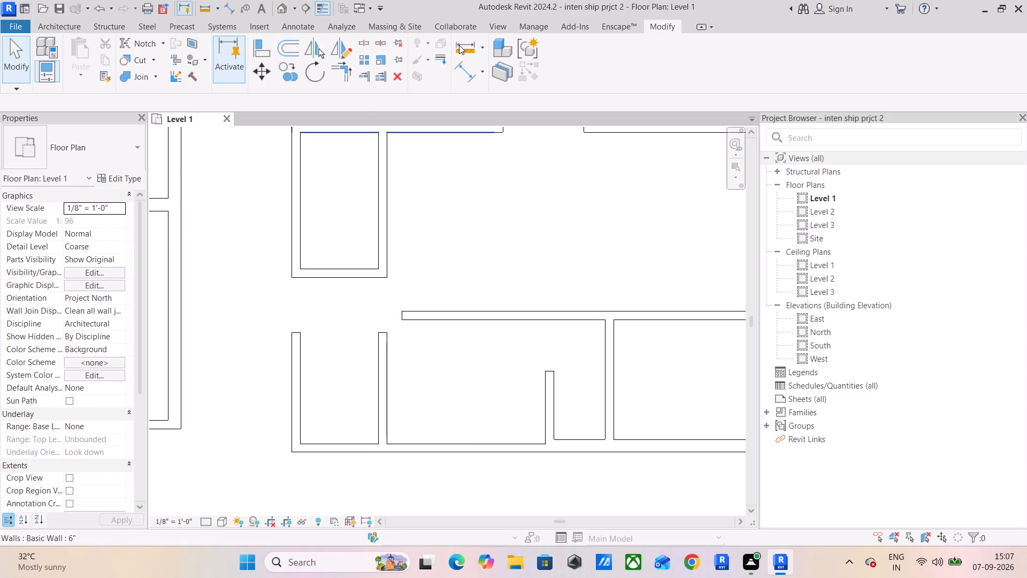
Measure the inside width of the narrow enclosed room between its two side walls.
click(459, 45)
click(302, 270)
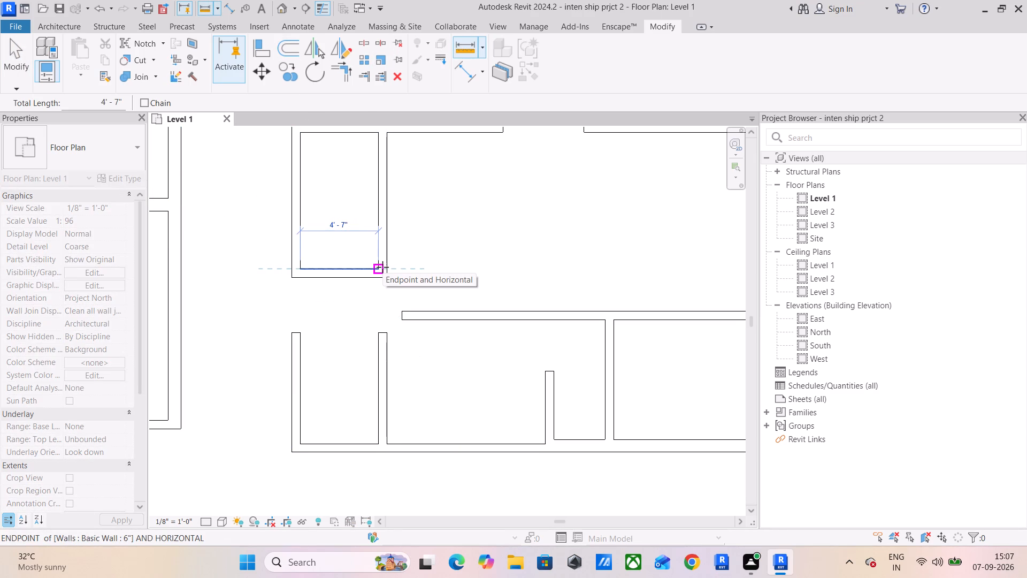
click(382, 267)
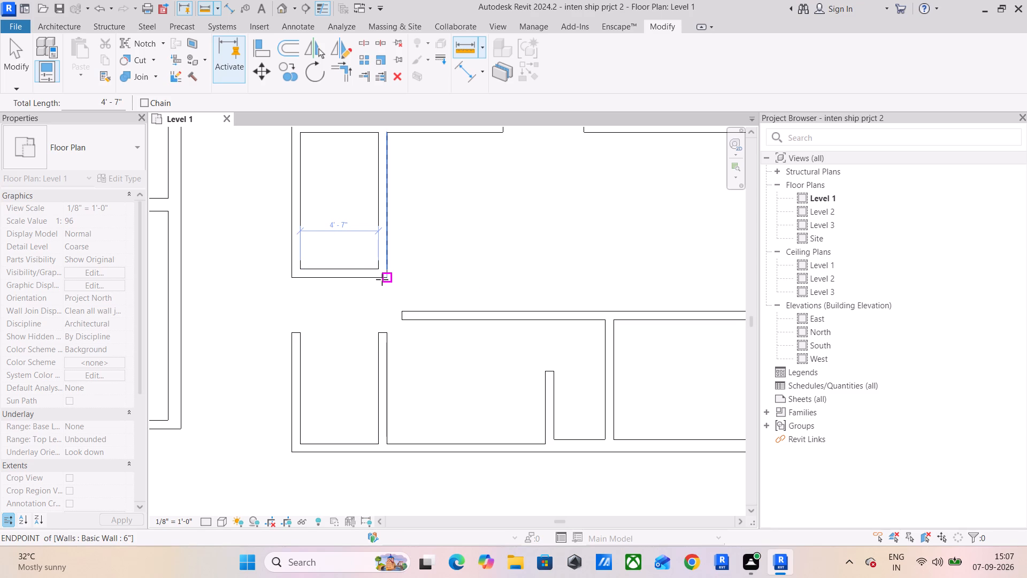
key(Escape)
key(Escape)
key(Escape)
key(Escape)
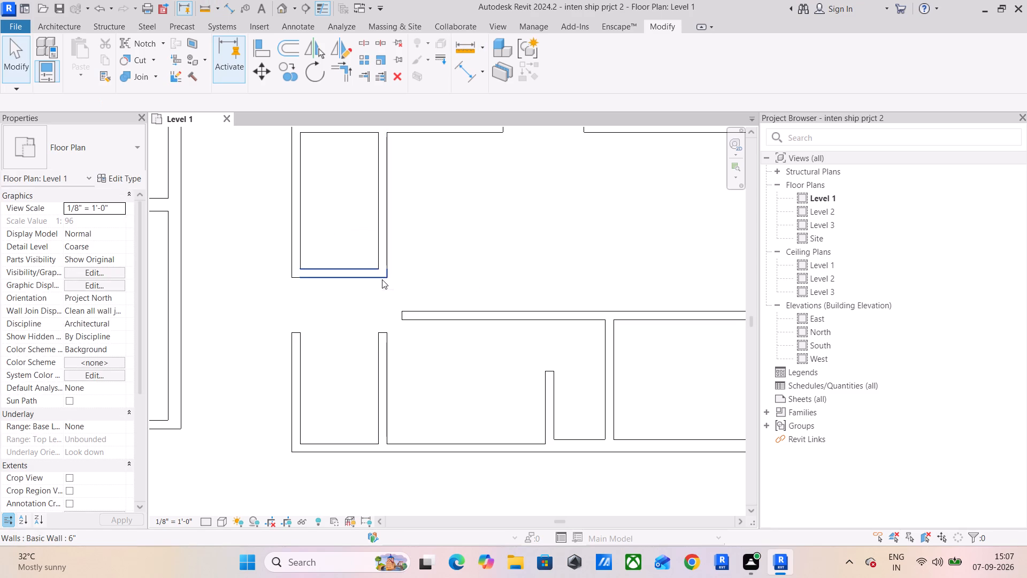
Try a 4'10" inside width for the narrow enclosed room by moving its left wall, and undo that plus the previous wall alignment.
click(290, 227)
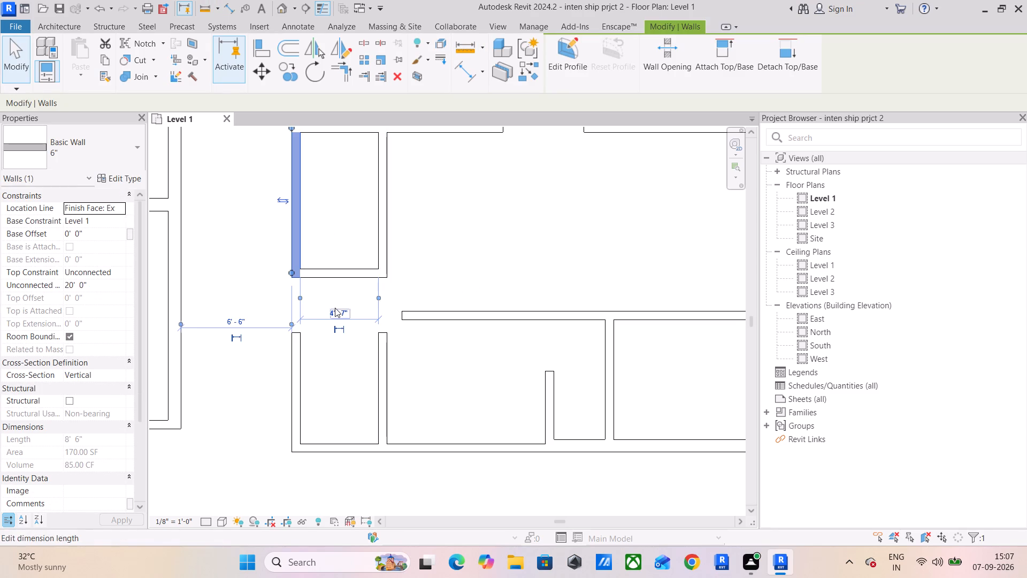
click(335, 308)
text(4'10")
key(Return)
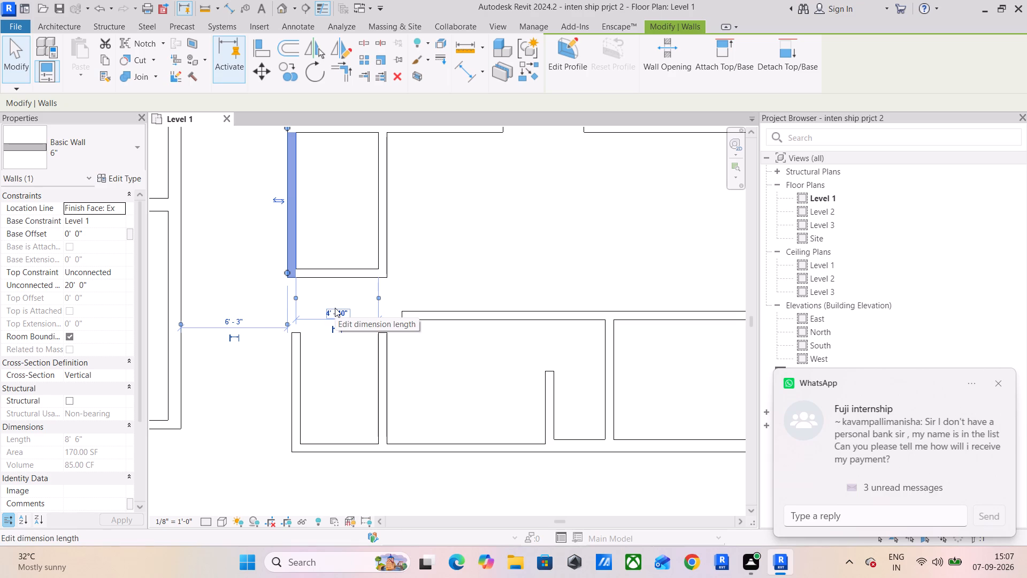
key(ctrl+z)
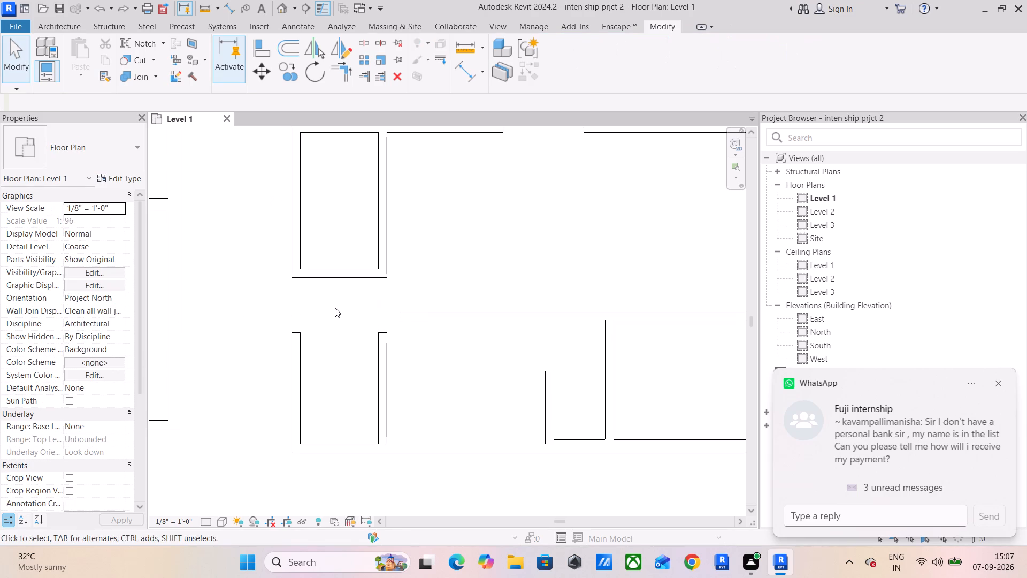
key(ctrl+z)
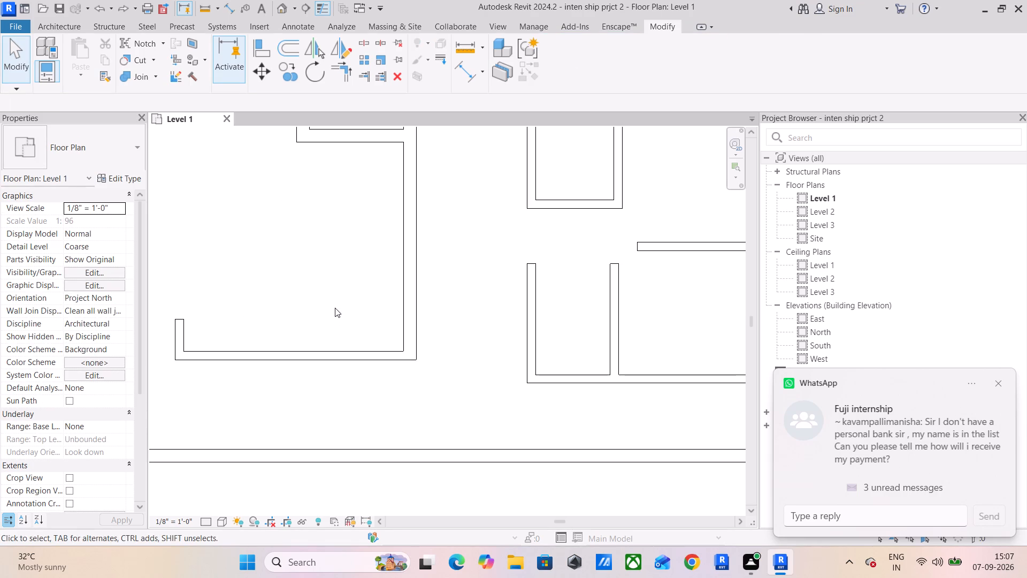
Move the narrow enclosed room's right wall so that the room's inside width is 4'10".
middle_drag(511, 263, 373, 394)
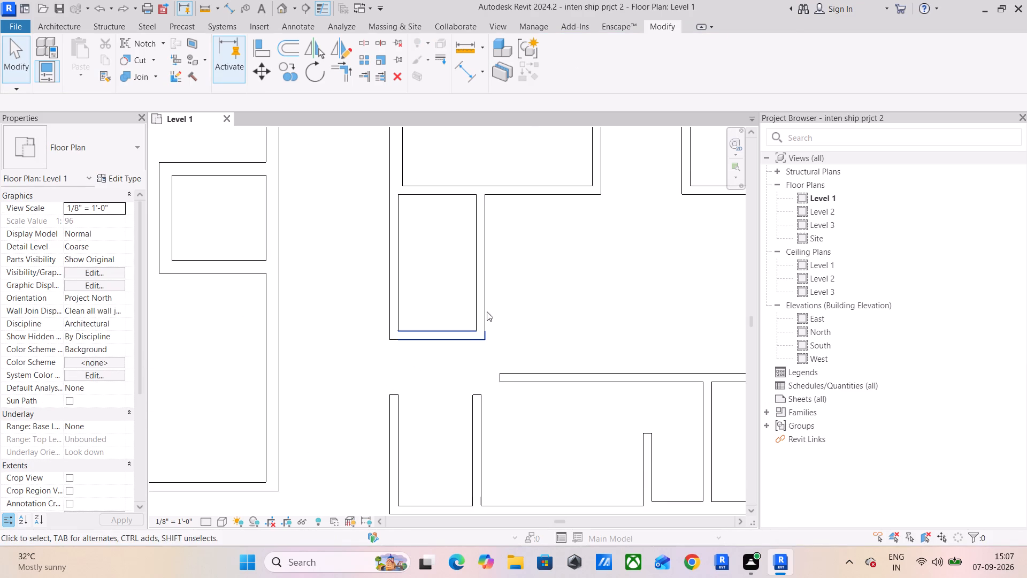
click(487, 311)
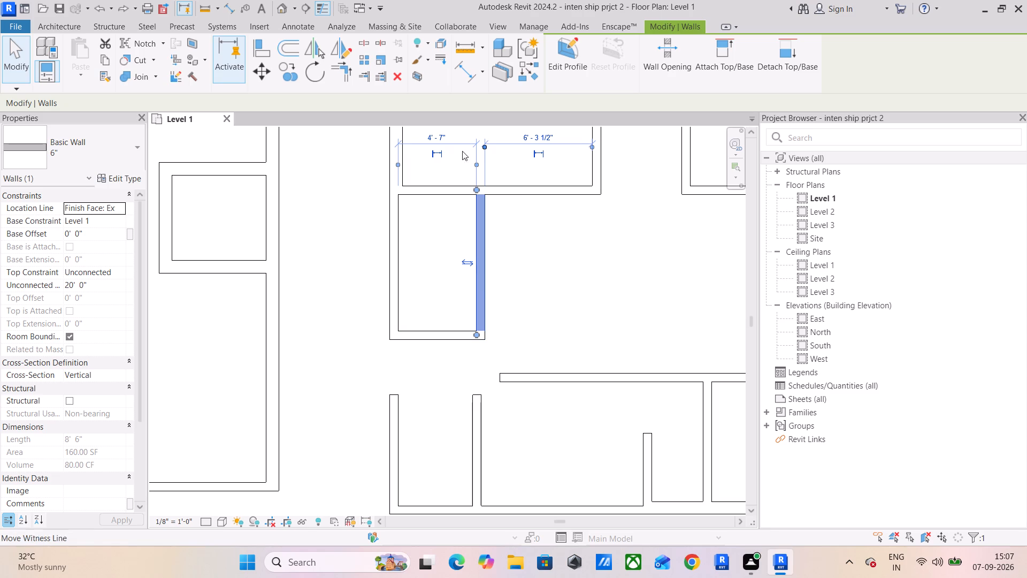
click(439, 134)
text(4'10")
key(Return)
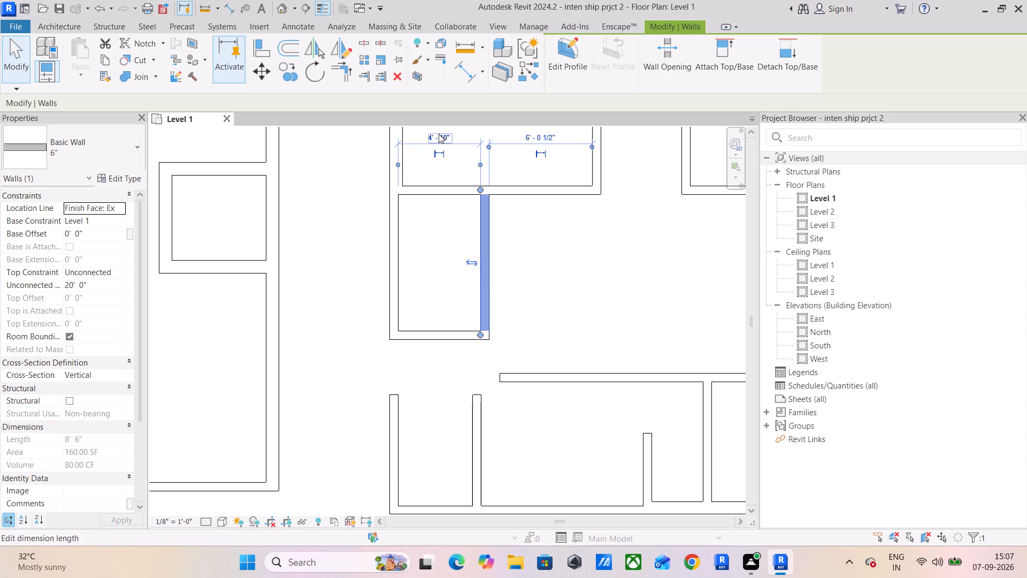
click(549, 307)
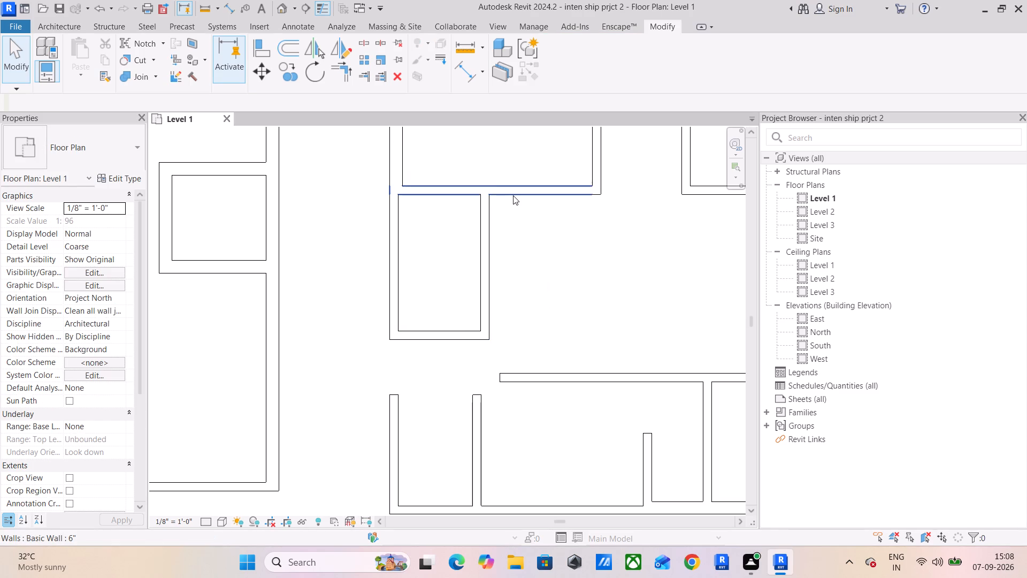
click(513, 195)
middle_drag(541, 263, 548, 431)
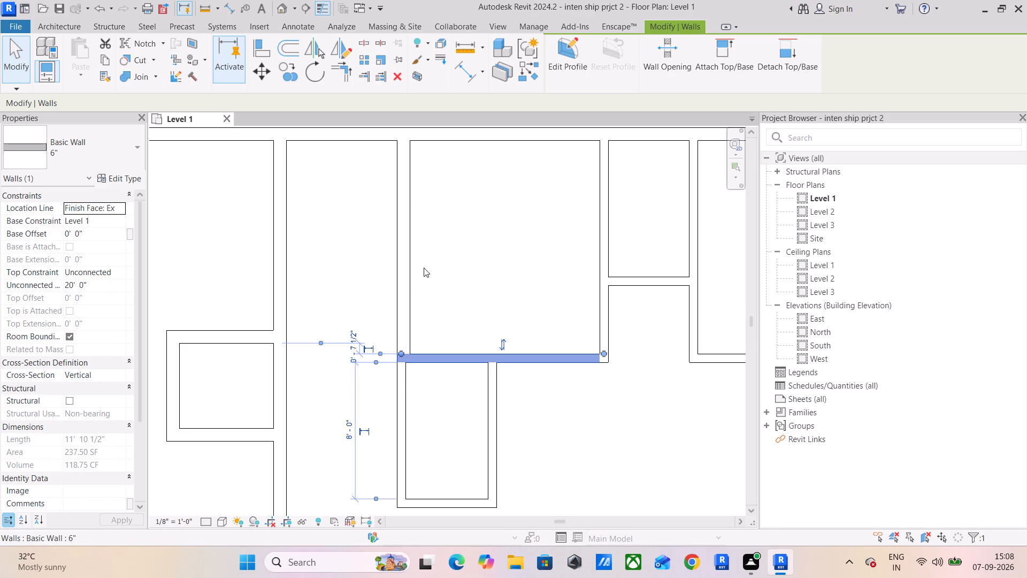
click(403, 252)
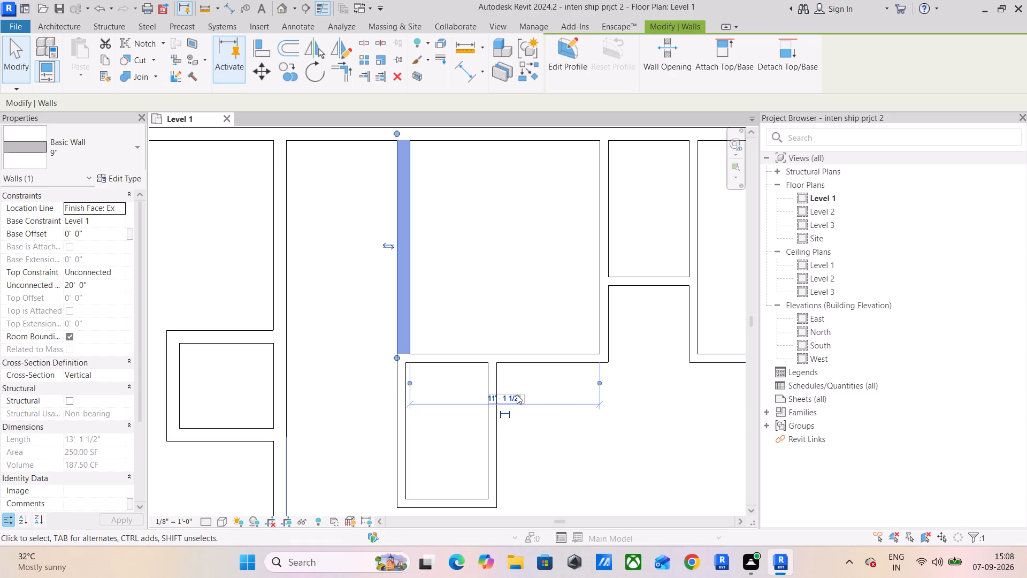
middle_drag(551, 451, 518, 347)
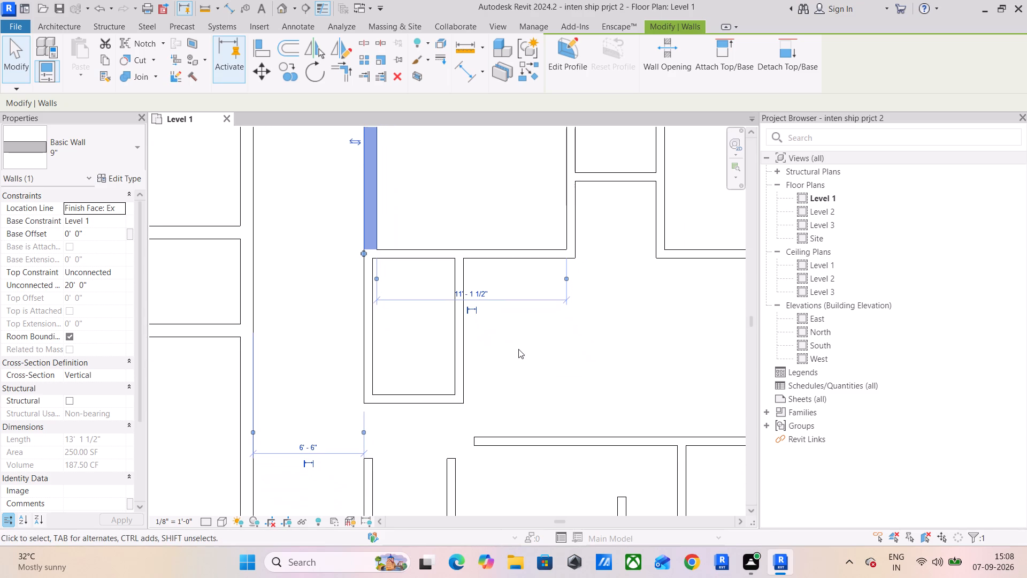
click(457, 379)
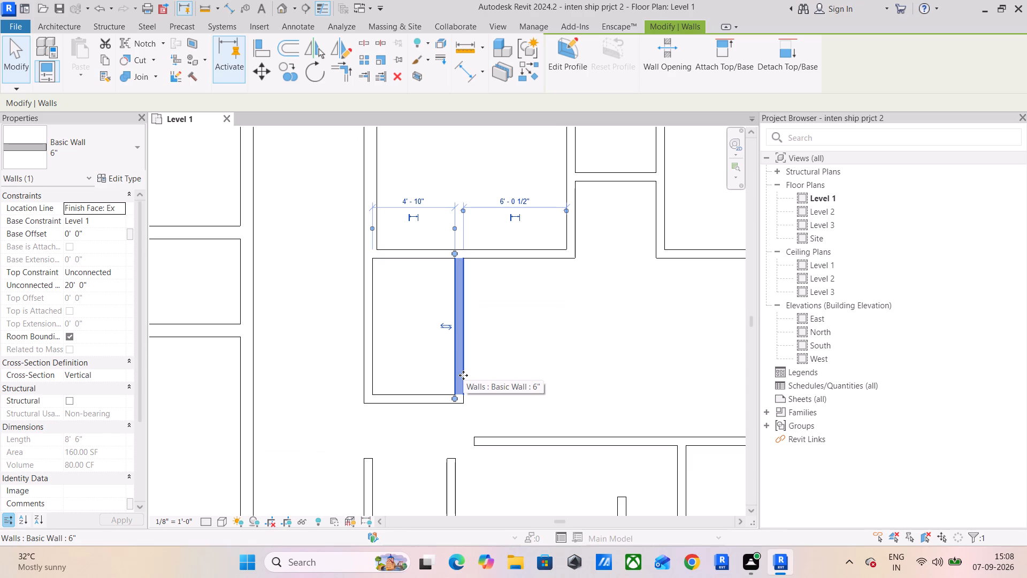
Move the open-topped lower room's right wall so that the room's inside width is 4'.
middle_drag(523, 368, 472, 179)
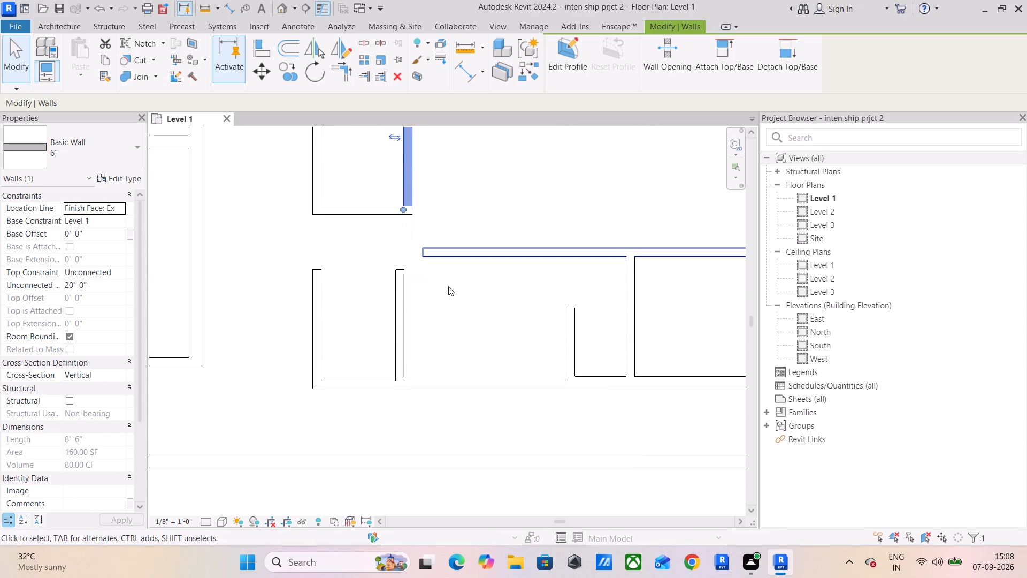
click(393, 368)
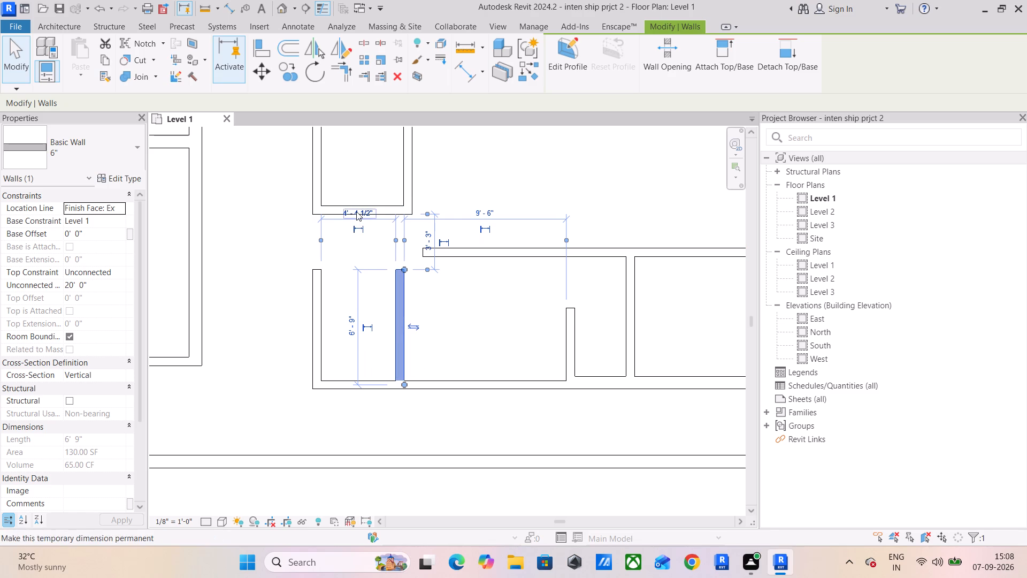
click(356, 211)
text(4')
key(Return)
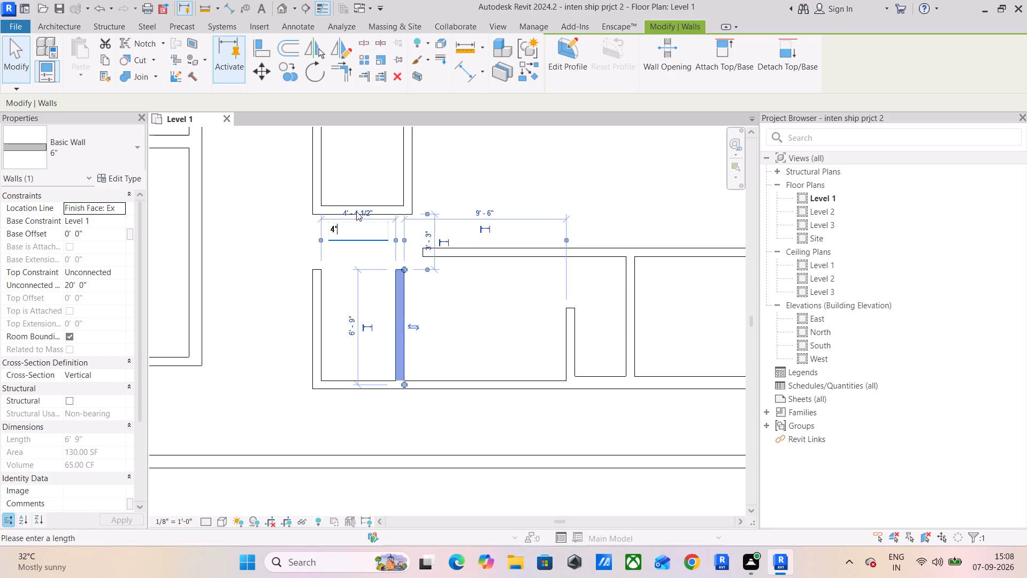
click(441, 333)
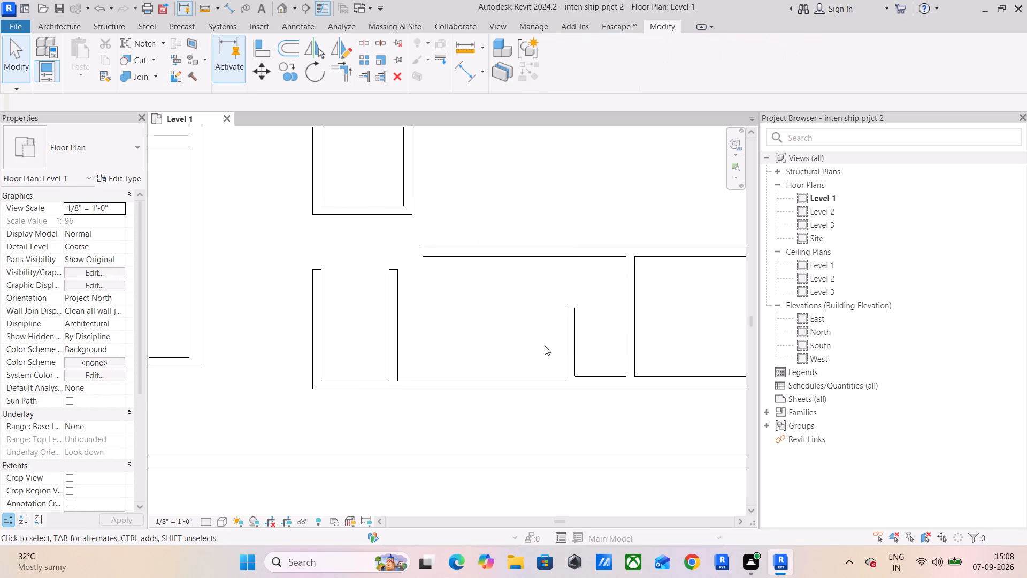
Set the clear distance between the open-topped room's right wall and the short stub wall to 9'6" by moving the stub wall.
click(566, 355)
click(471, 250)
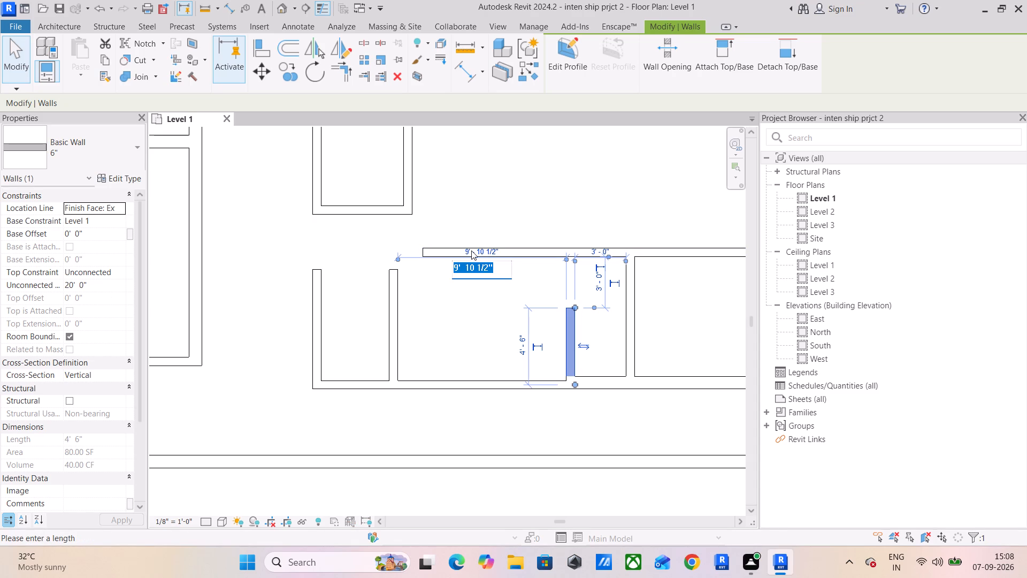
text(9'6")
key(Return)
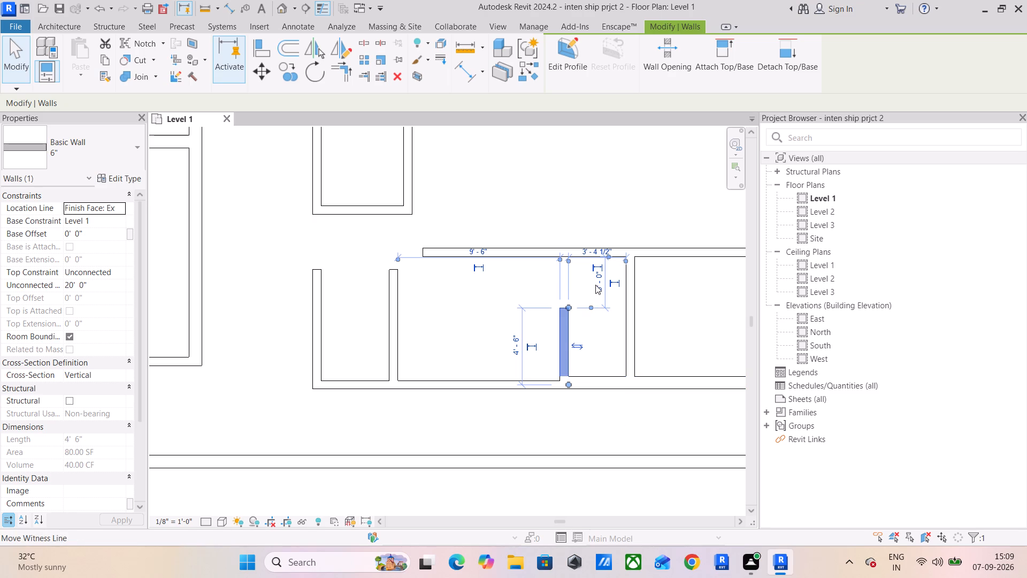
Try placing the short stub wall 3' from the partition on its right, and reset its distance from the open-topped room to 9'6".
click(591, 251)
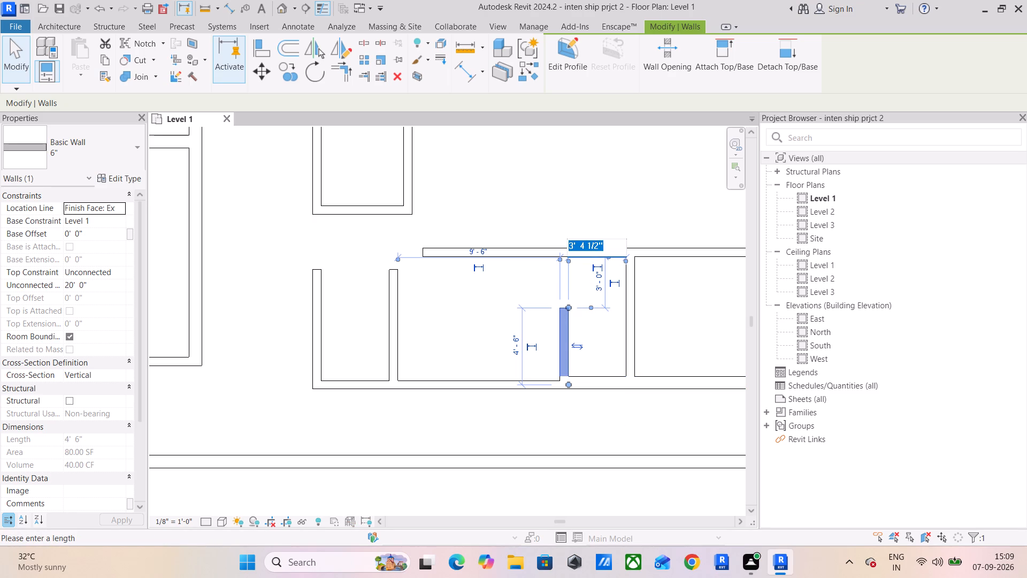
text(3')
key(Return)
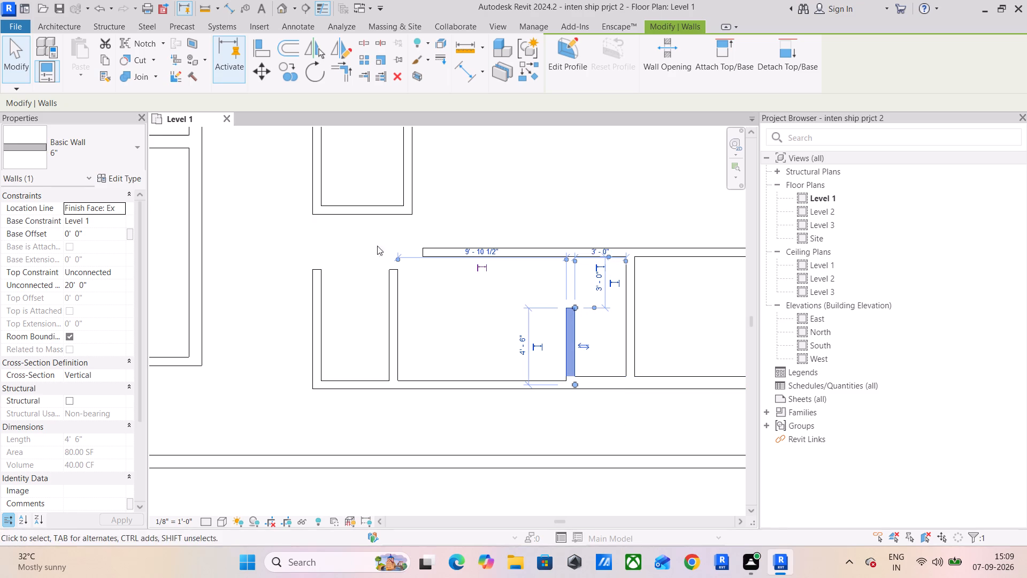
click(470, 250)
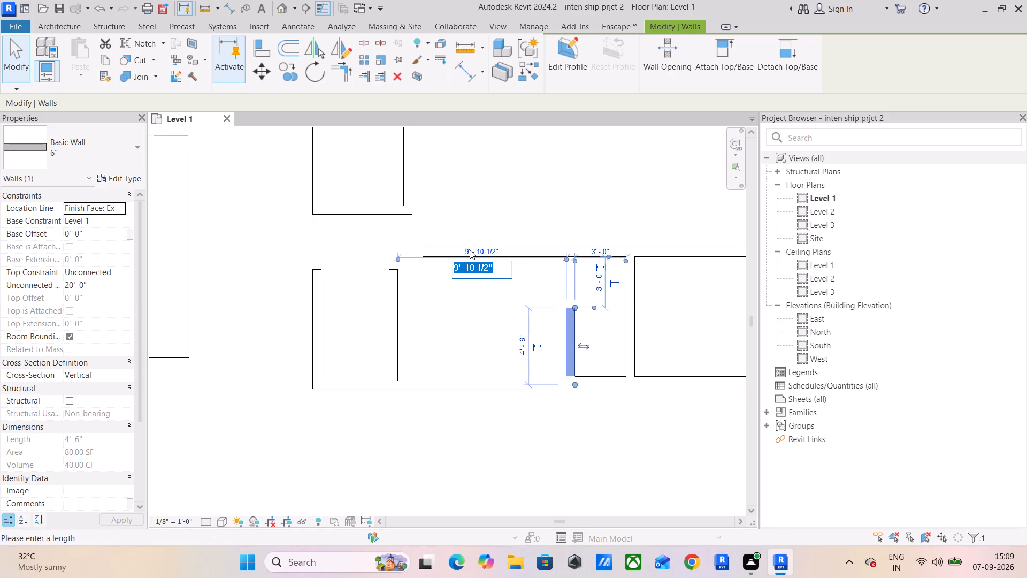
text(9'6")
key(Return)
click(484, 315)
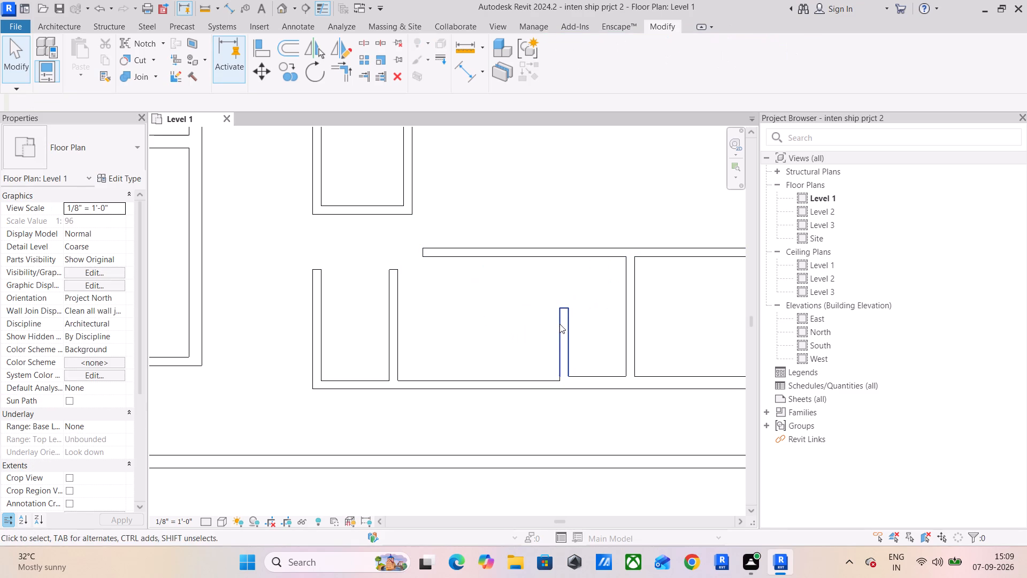
Move the partition right of the short stub wall so that the clear distance between them is 3'.
click(633, 360)
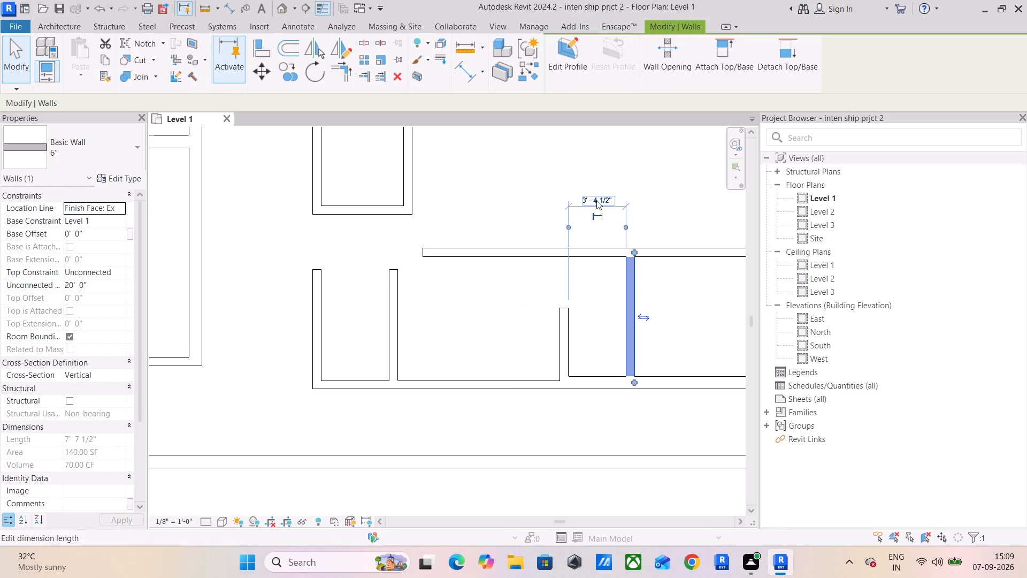
click(596, 200)
key(3)
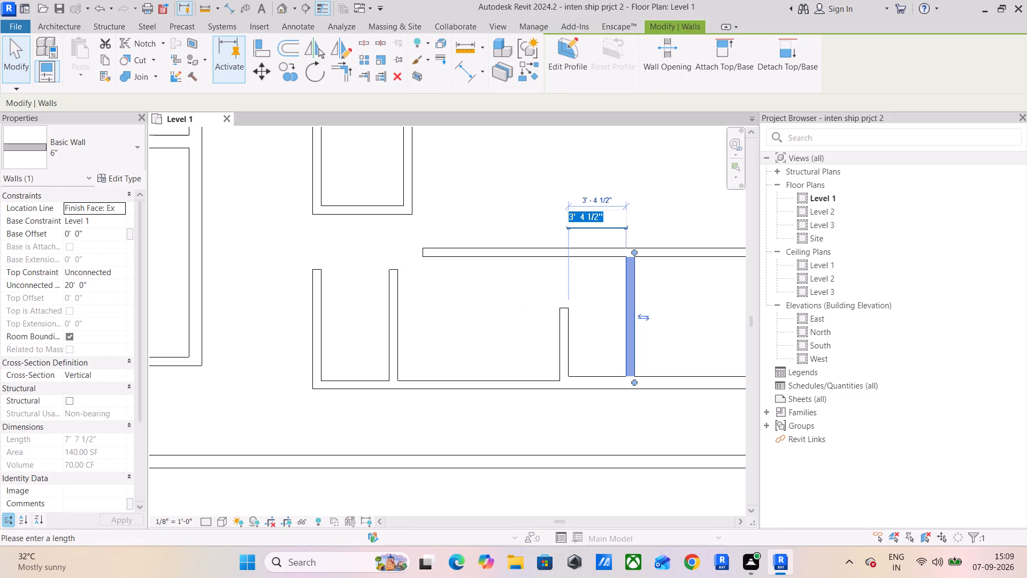
key(apostrophe)
key(Return)
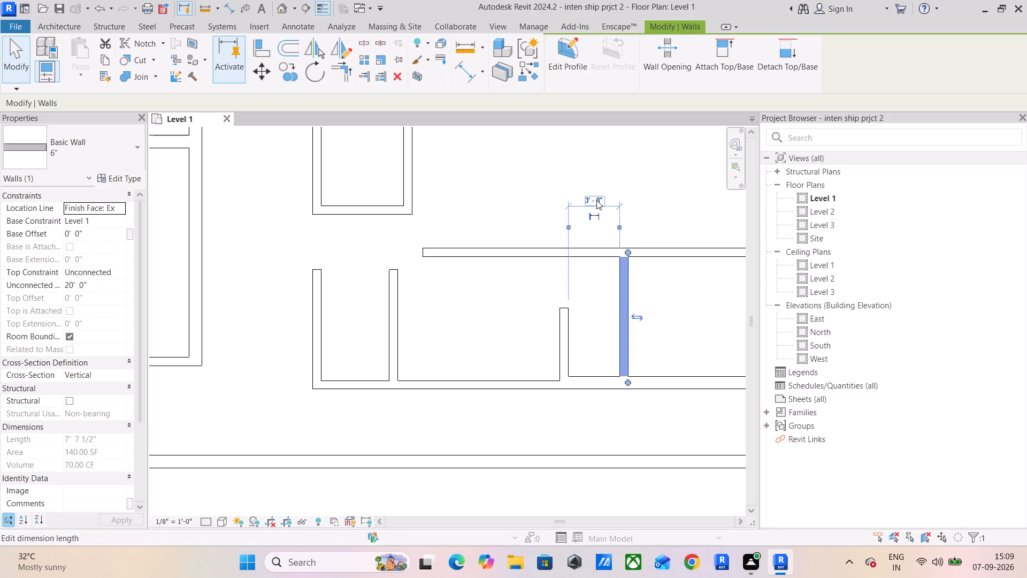
click(694, 334)
Select the 9" exterior wall bounding the corner room beyond the moved partition to check the spacing between them.
middle_drag(686, 332, 430, 334)
click(461, 374)
click(535, 329)
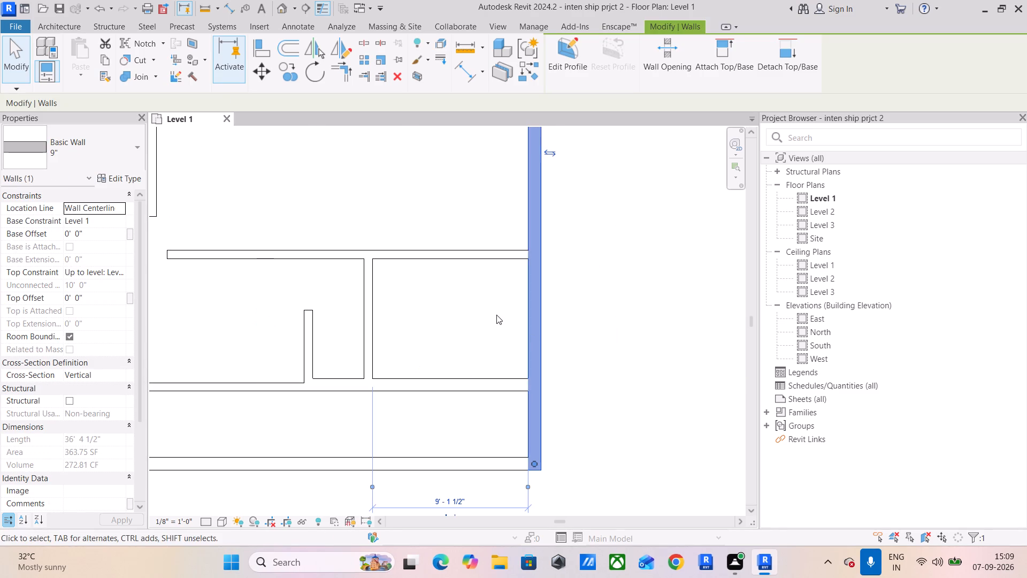
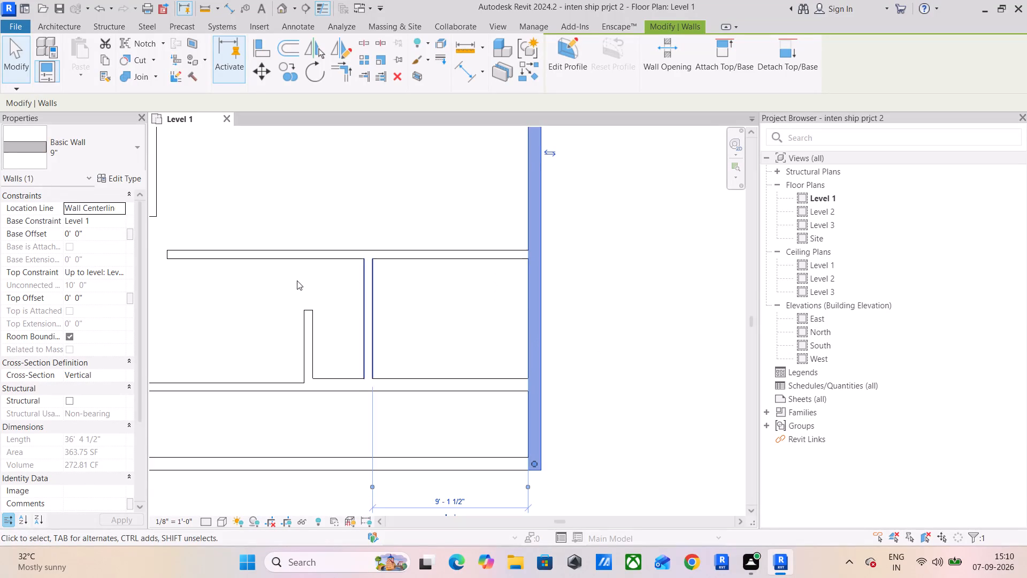
Measure the clear width of the corridor between the two building wings, just above the open-topped room.
scroll(300, 281, down, 3)
middle_drag(272, 299, 374, 480)
middle_drag(330, 412, 394, 386)
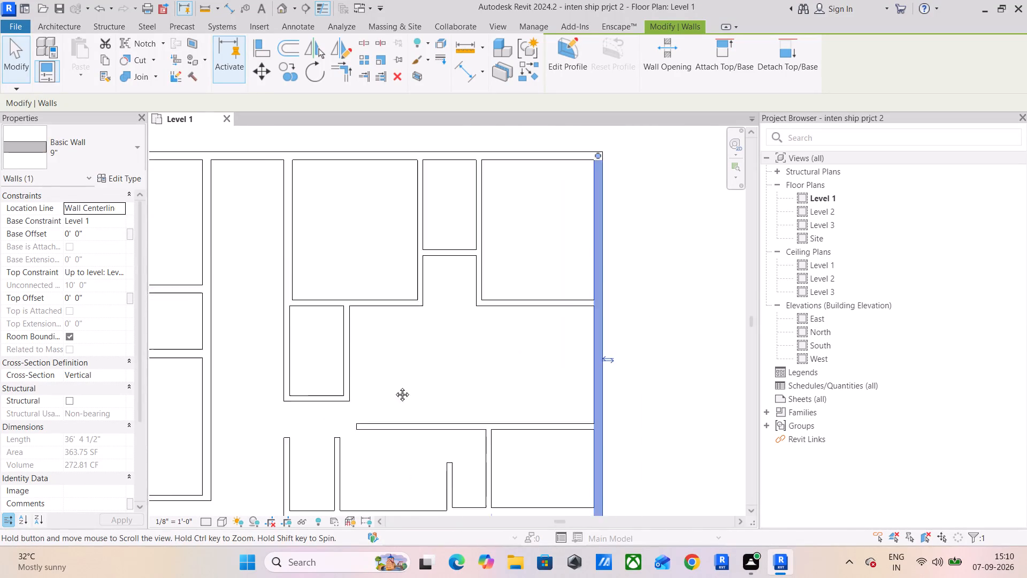
middle_drag(394, 386, 532, 338)
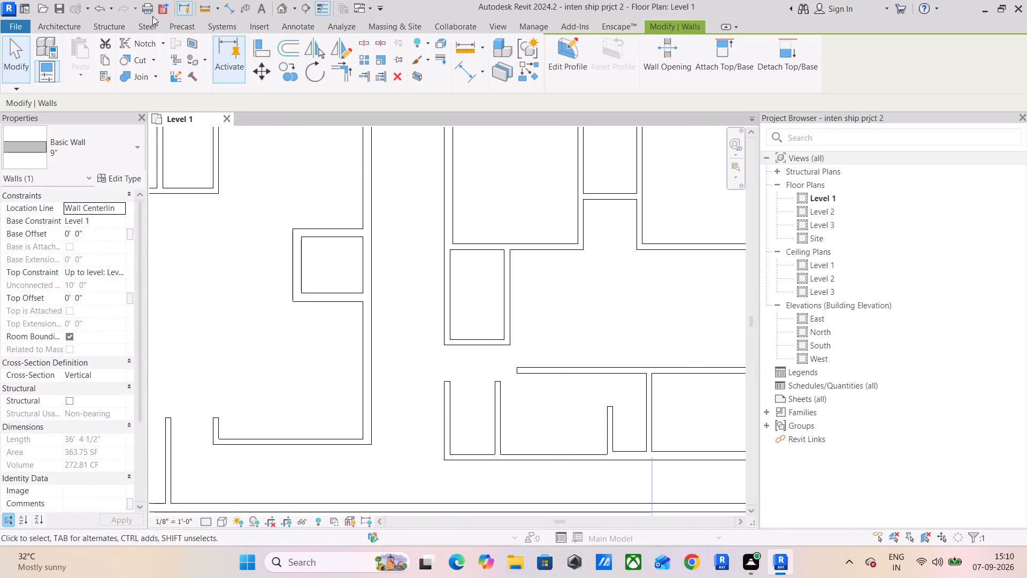
click(198, 7)
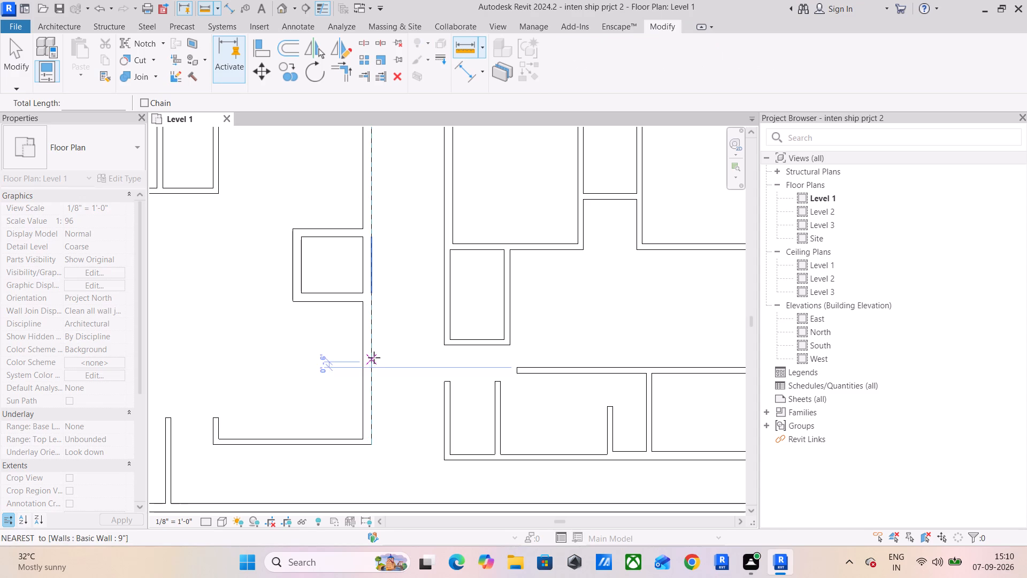
click(374, 356)
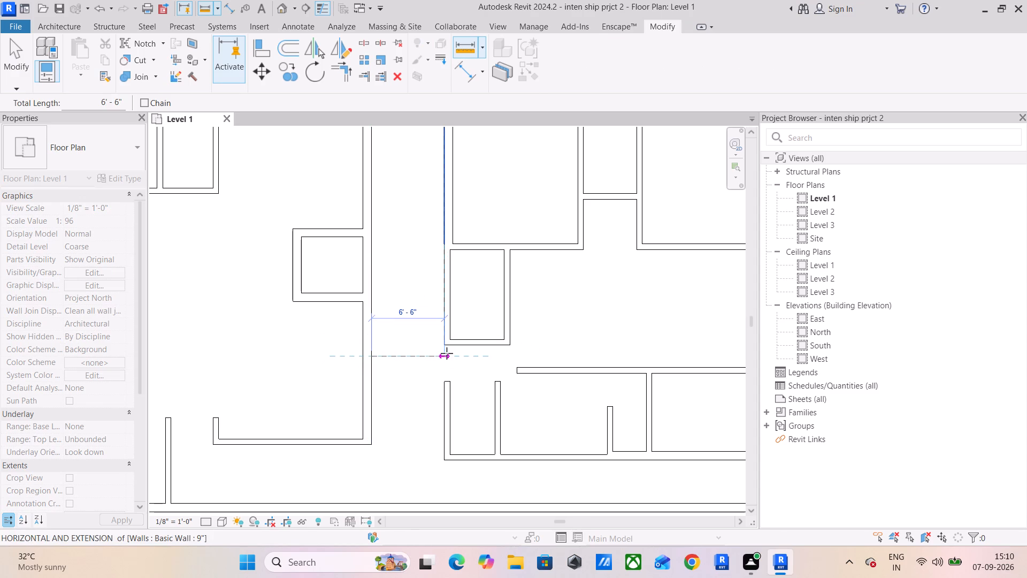
click(447, 354)
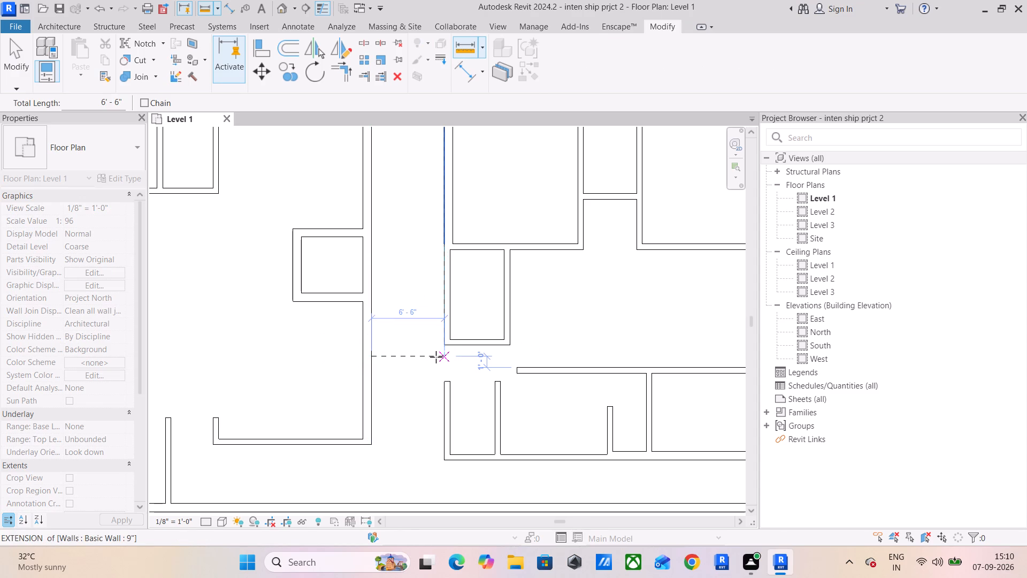
key(Escape)
key(Escape)
key(Escape)
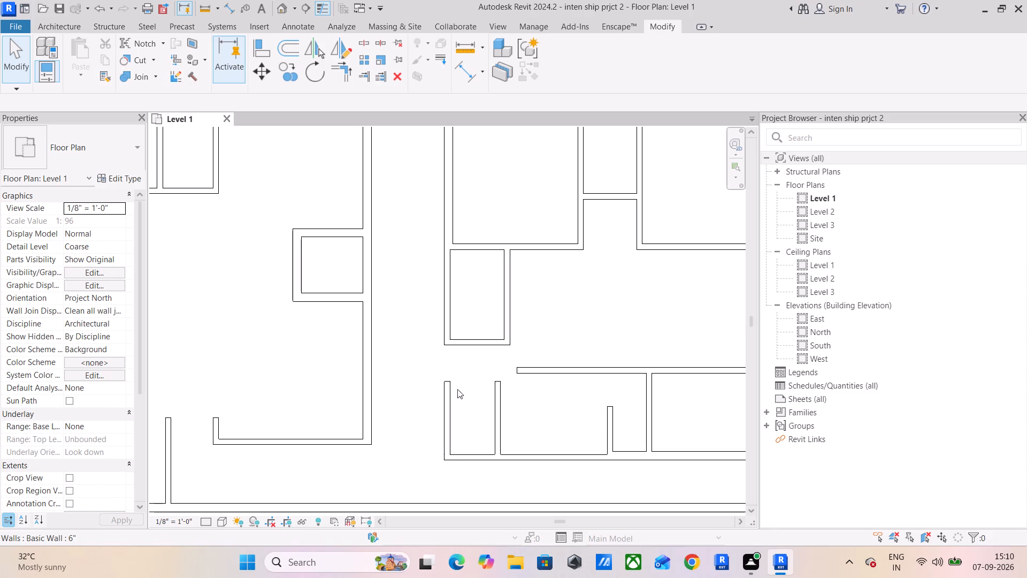
Extend both 6" side walls of the open-topped room up to the bottom wall of the small room above it.
click(444, 379)
scroll(444, 378, up, 5)
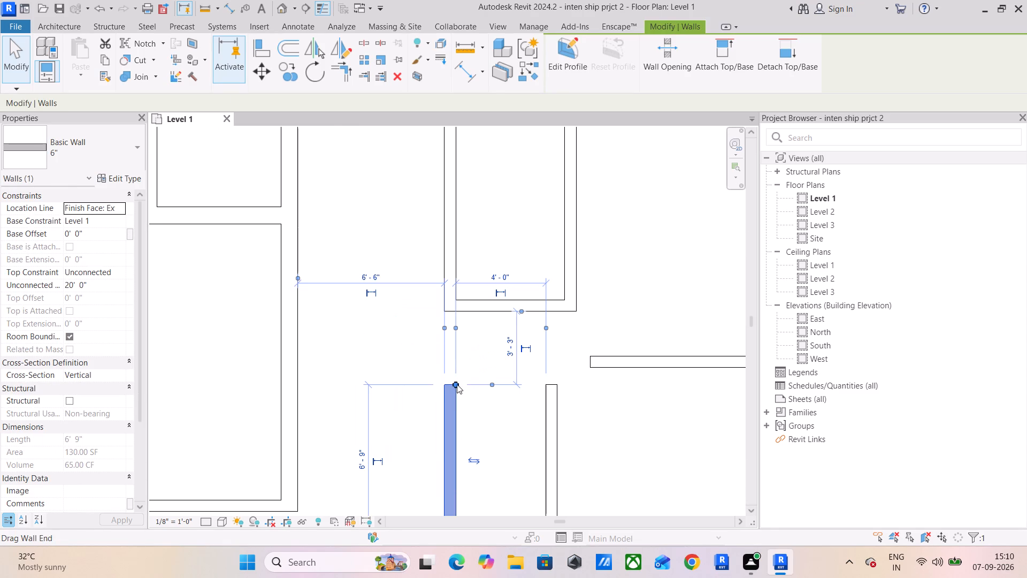
drag(455, 383, 449, 314)
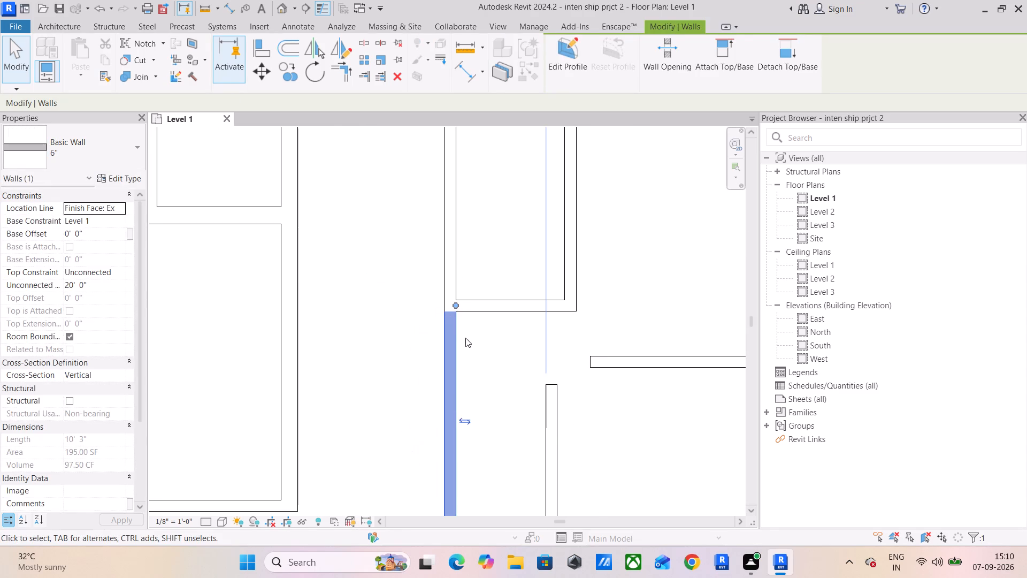
click(557, 385)
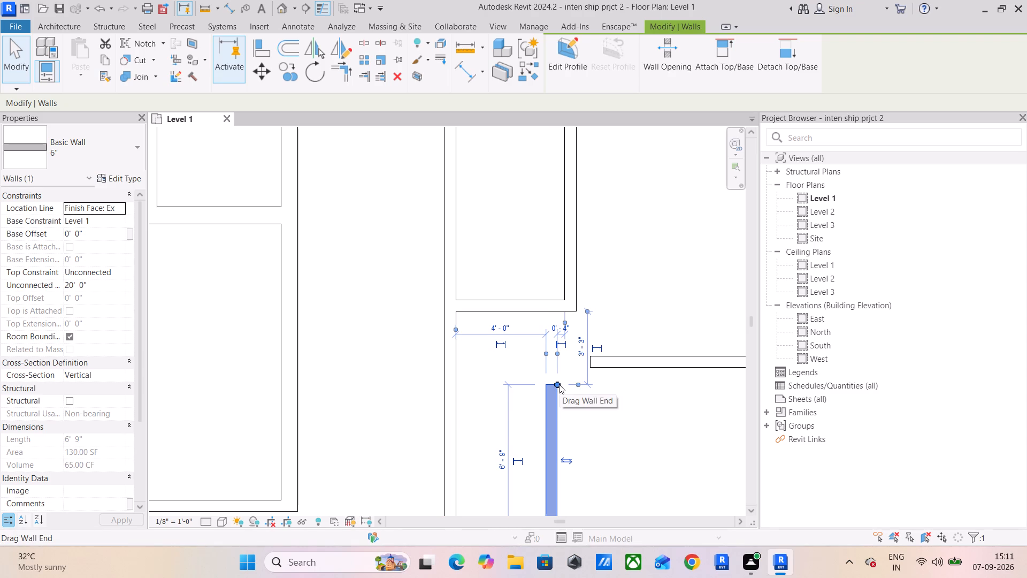
drag(557, 381, 553, 314)
scroll(598, 376, up, 2)
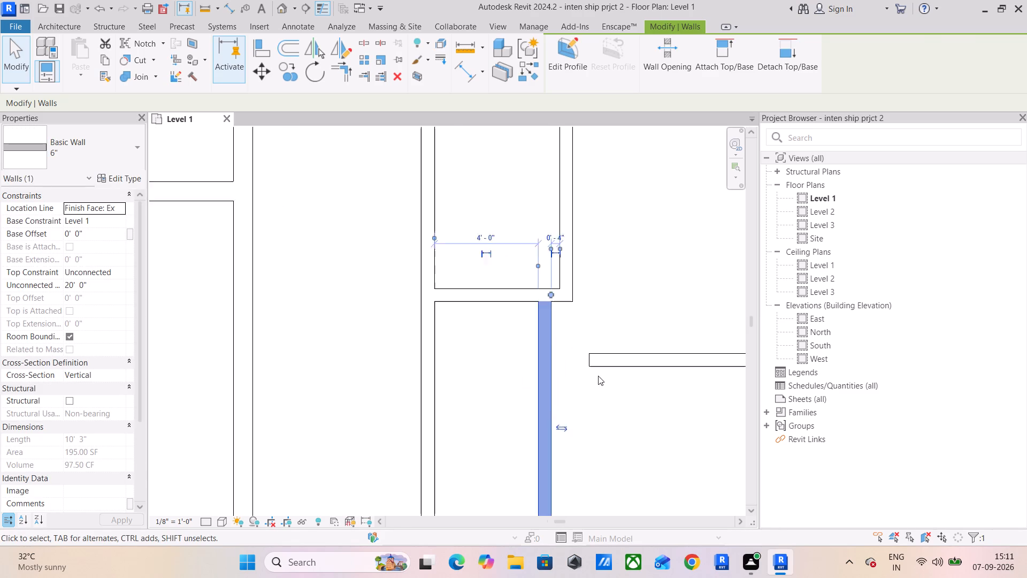
scroll(598, 376, up, 2)
click(555, 343)
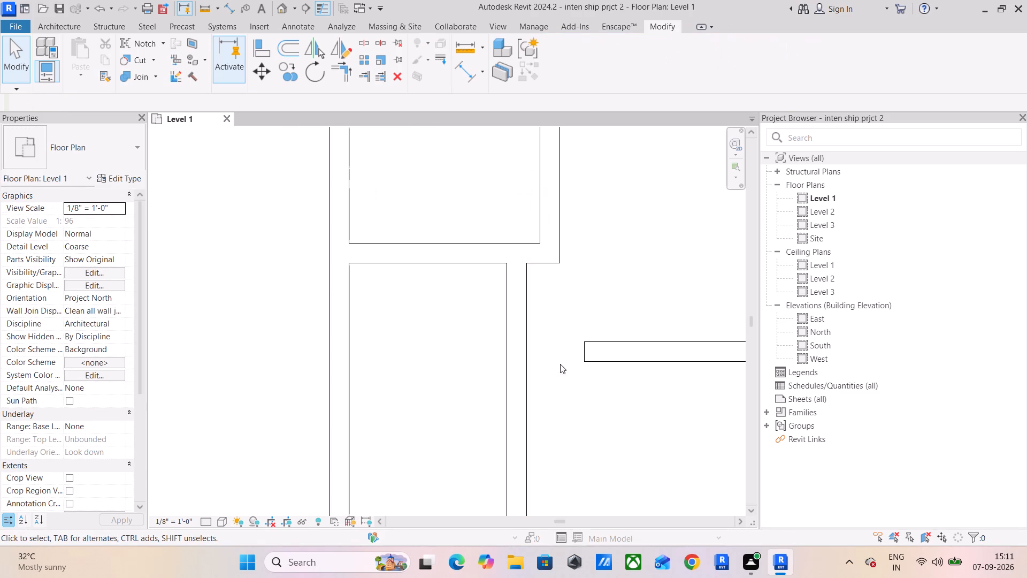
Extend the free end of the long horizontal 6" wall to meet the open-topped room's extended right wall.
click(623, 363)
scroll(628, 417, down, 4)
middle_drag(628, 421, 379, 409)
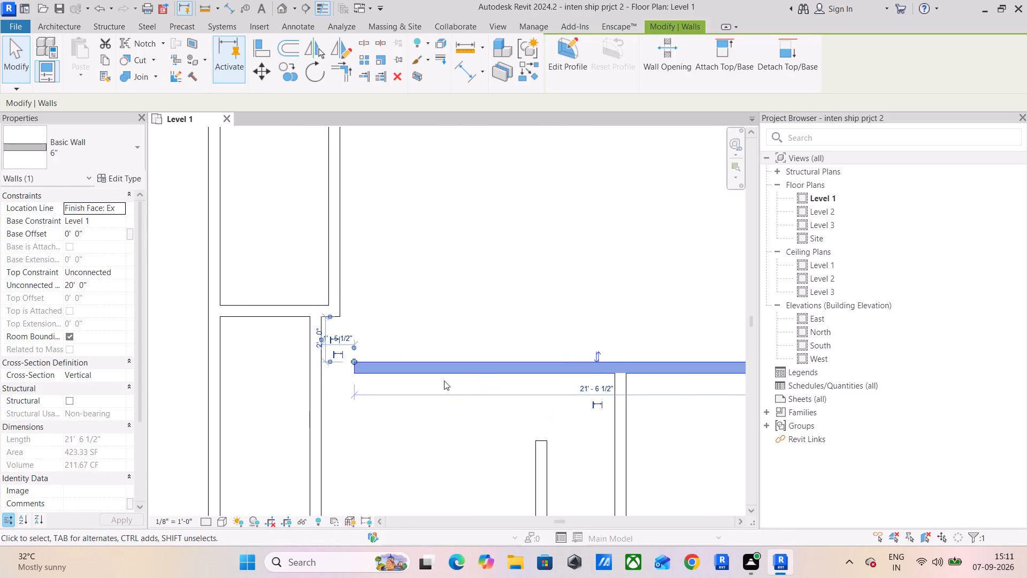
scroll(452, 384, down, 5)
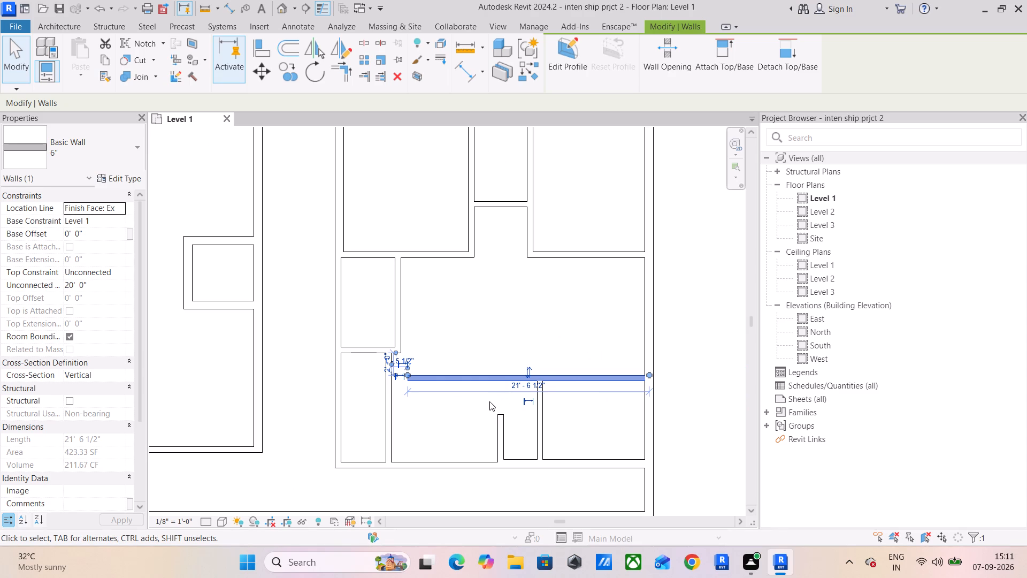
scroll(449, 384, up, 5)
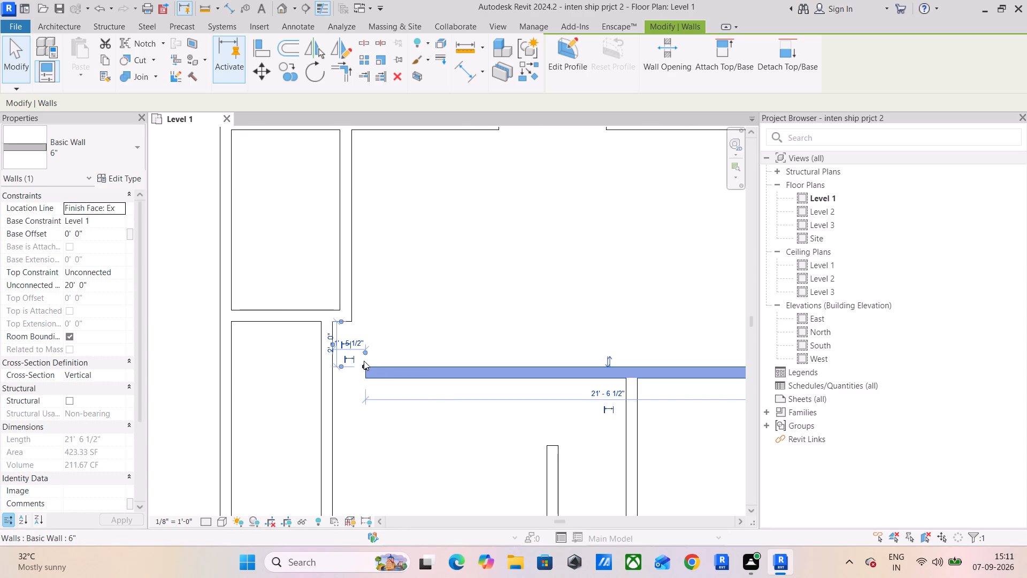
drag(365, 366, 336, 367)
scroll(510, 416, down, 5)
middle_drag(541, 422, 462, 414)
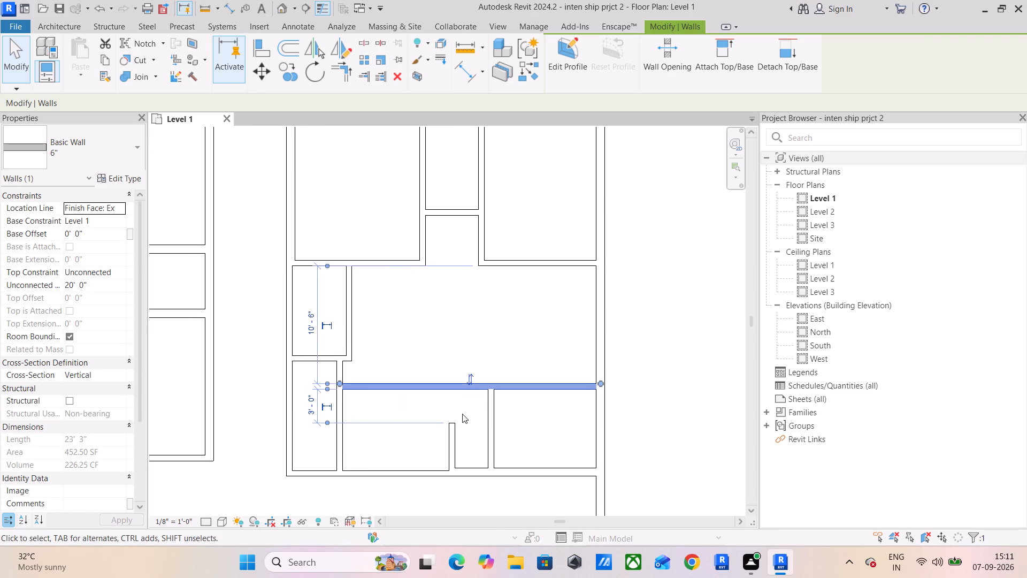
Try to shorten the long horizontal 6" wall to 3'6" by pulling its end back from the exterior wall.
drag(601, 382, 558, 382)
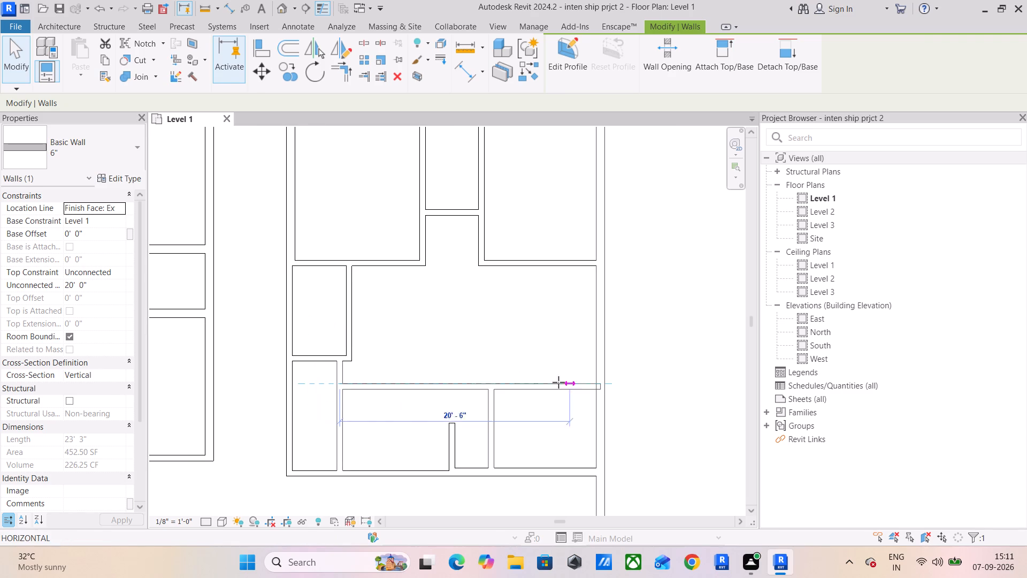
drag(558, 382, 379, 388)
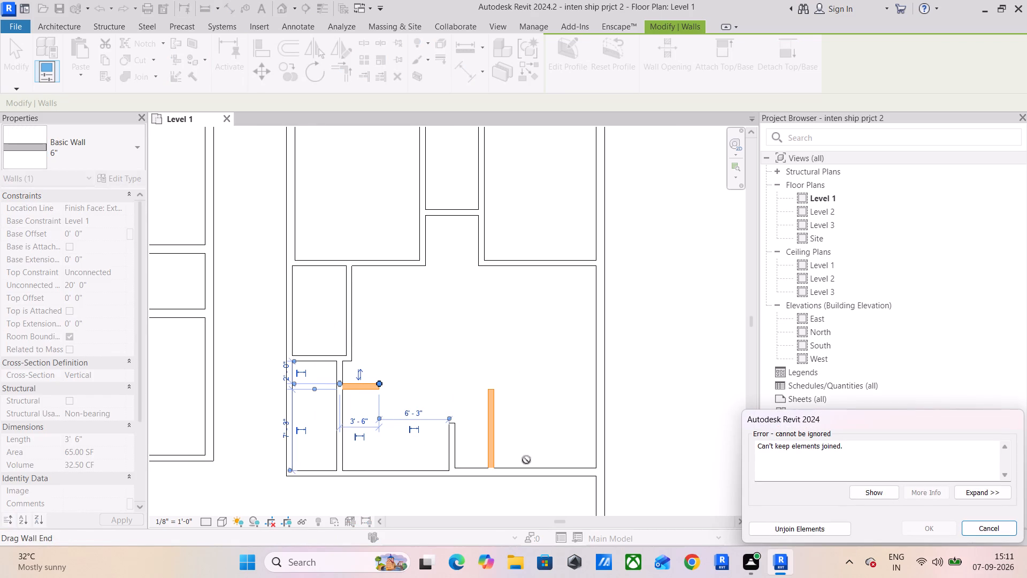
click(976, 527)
Delete the long horizontal 6" wall running above the short stub wall and the partition.
click(540, 389)
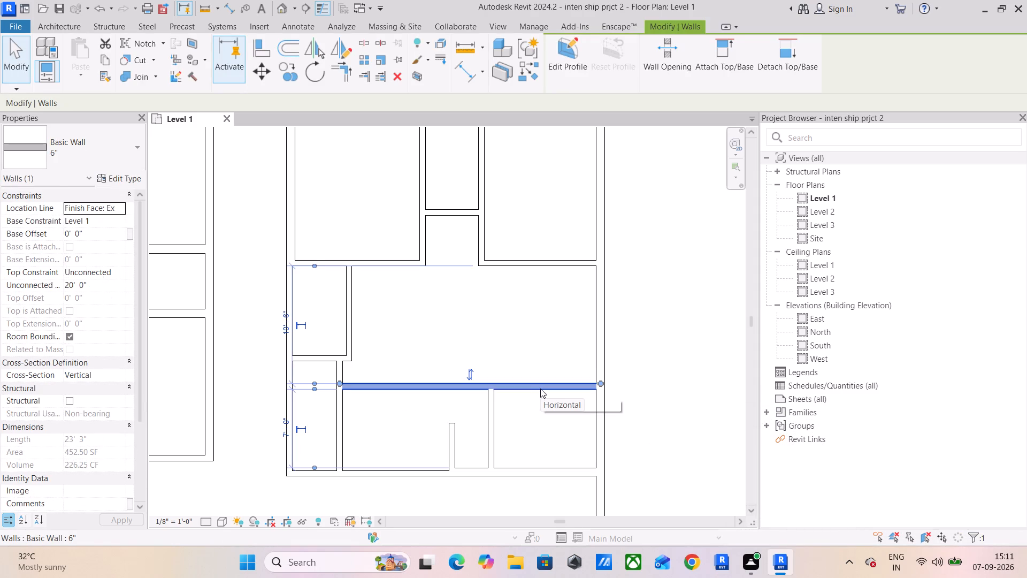
key(Delete)
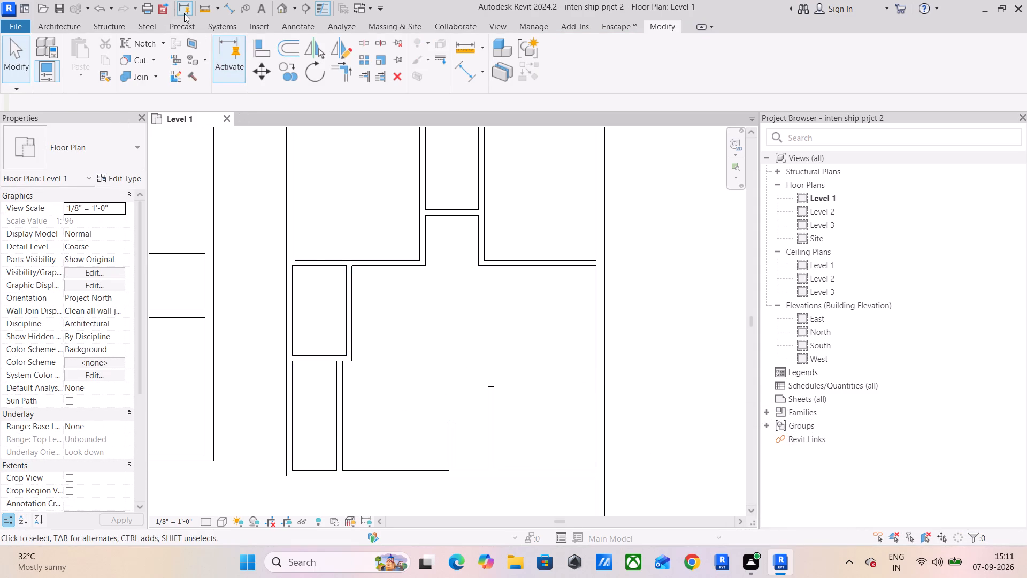
Draw a horizontal 6" stub wall about 2'6" long from the narrow room's right wall, its upper face level with the partition's free end.
click(53, 29)
click(60, 62)
click(53, 51)
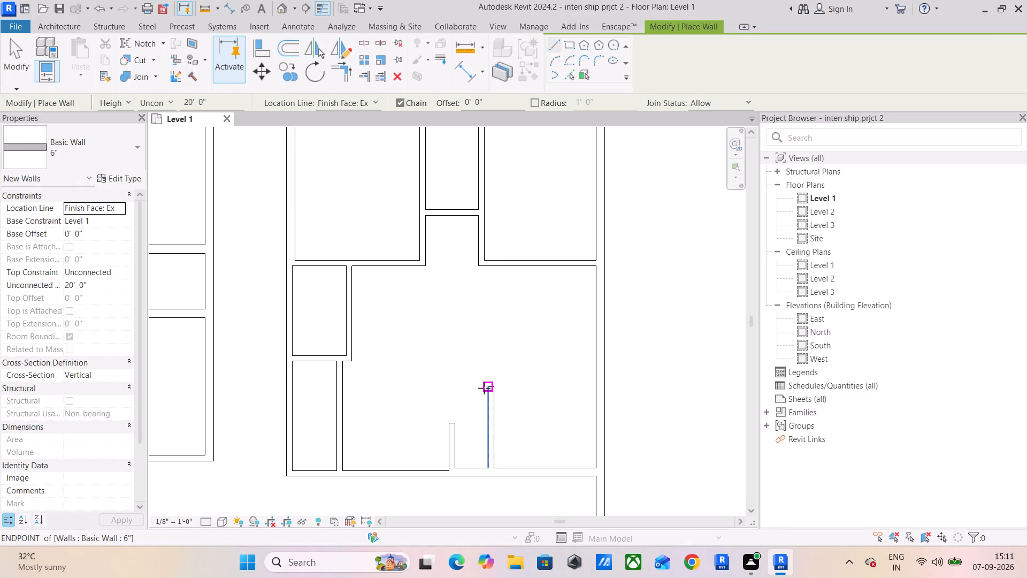
click(343, 390)
key(space)
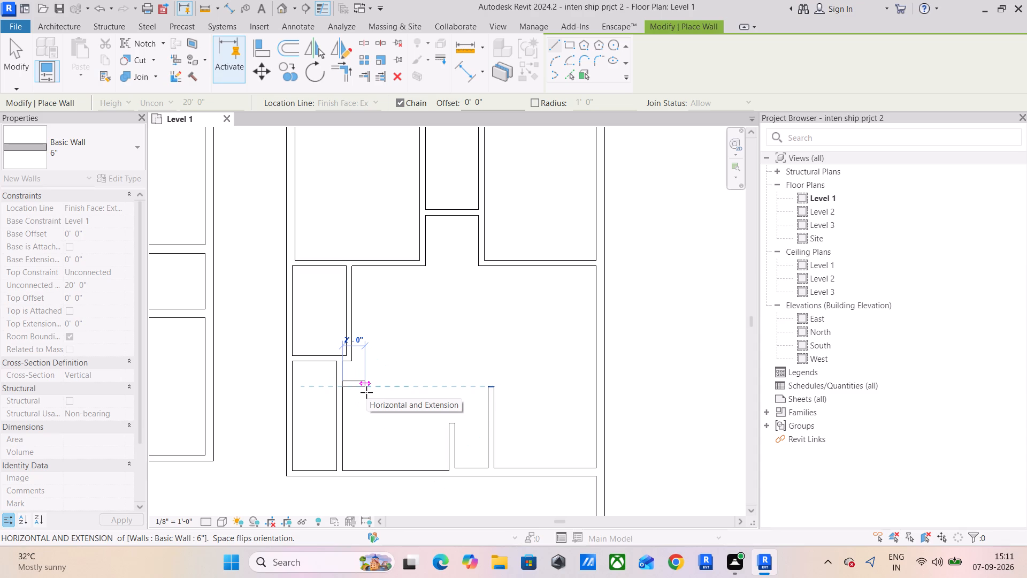
key(space)
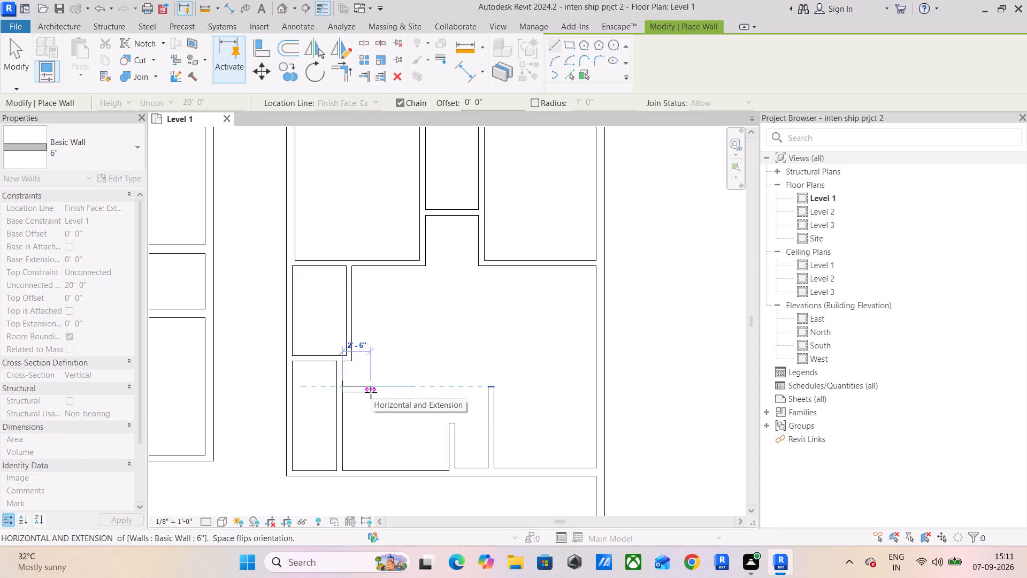
click(371, 392)
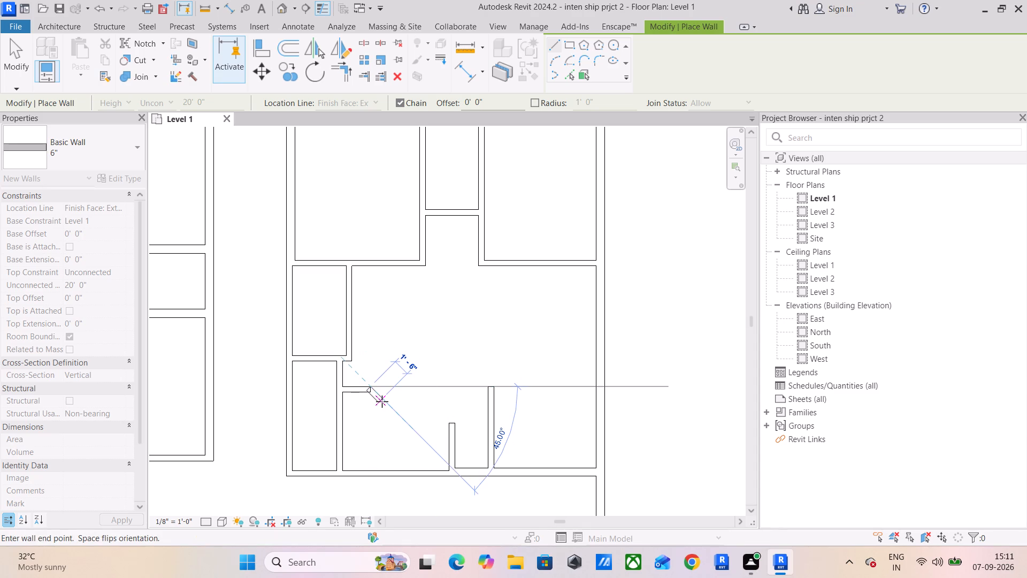
key(Escape)
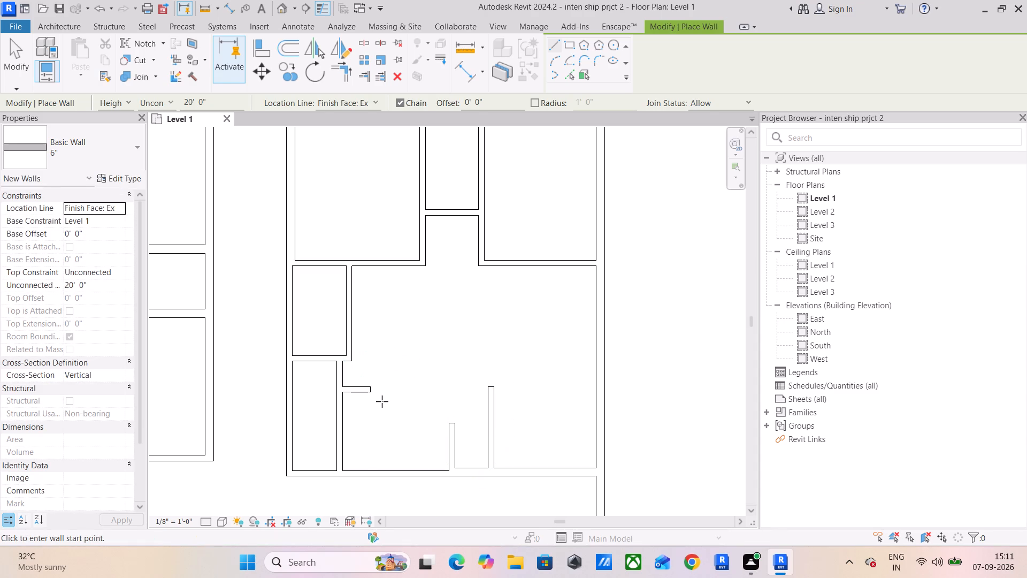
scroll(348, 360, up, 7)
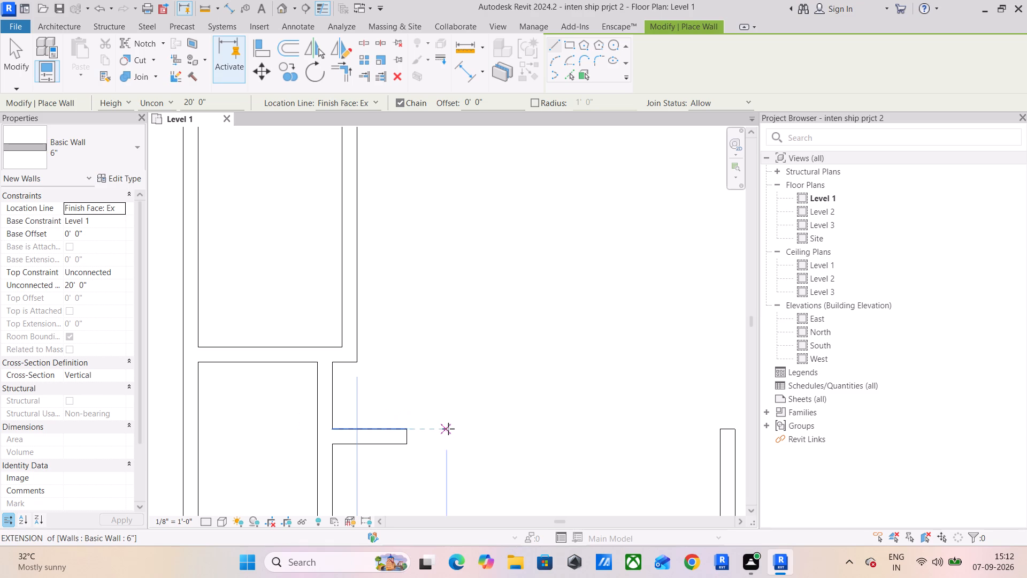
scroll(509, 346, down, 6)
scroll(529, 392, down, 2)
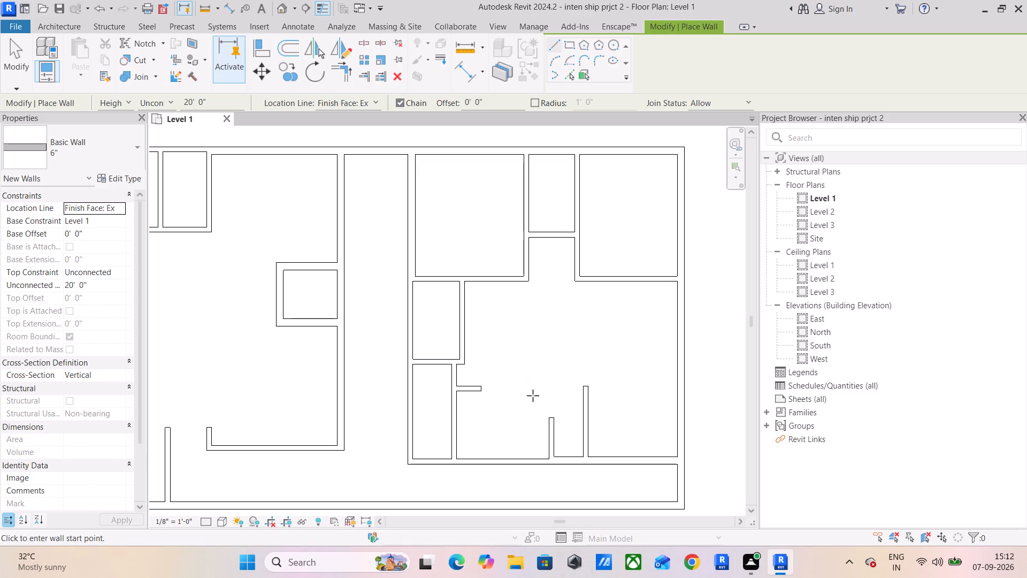
Split the upper 9" exterior wall at both faces of the small upper room's right partition and at its left partition's inner face.
scroll(533, 395, down, 1)
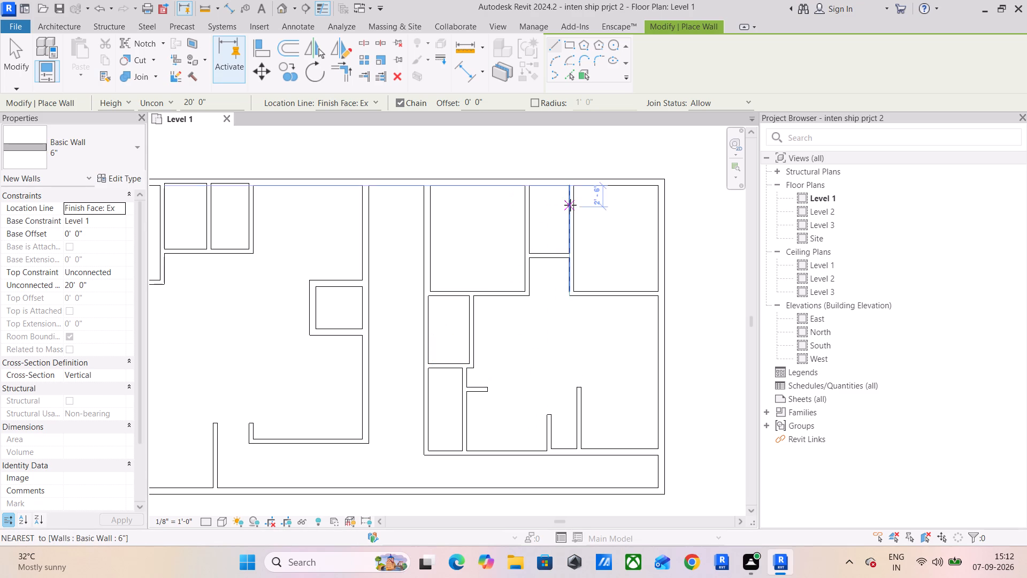
scroll(545, 164, up, 4)
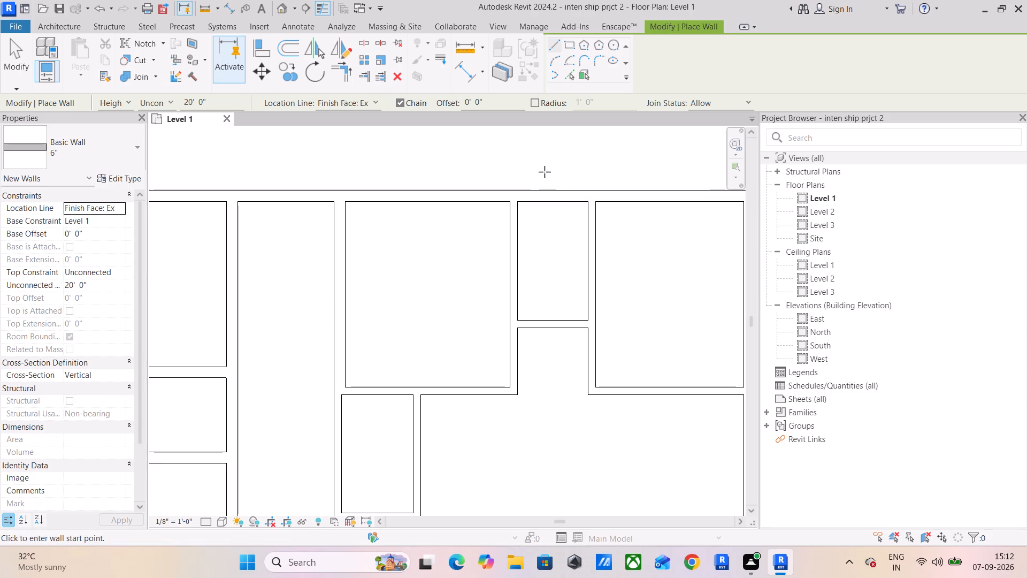
middle_drag(543, 178, 530, 333)
click(13, 51)
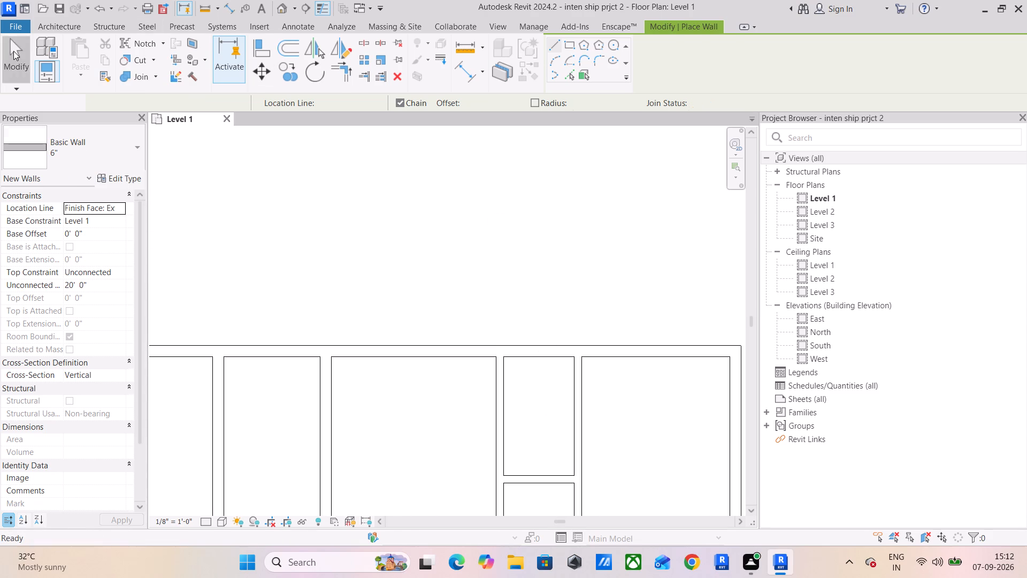
click(652, 23)
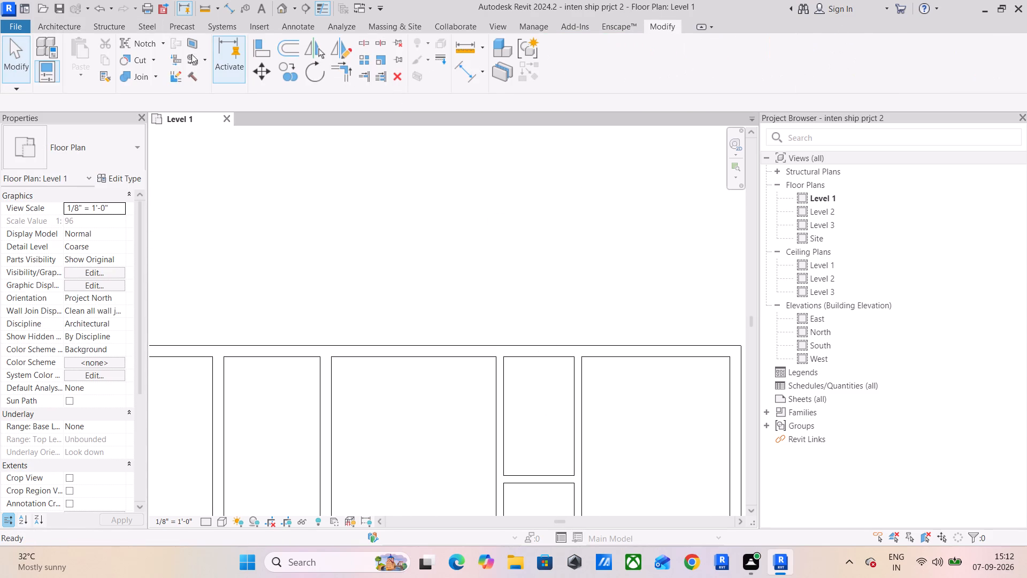
click(365, 41)
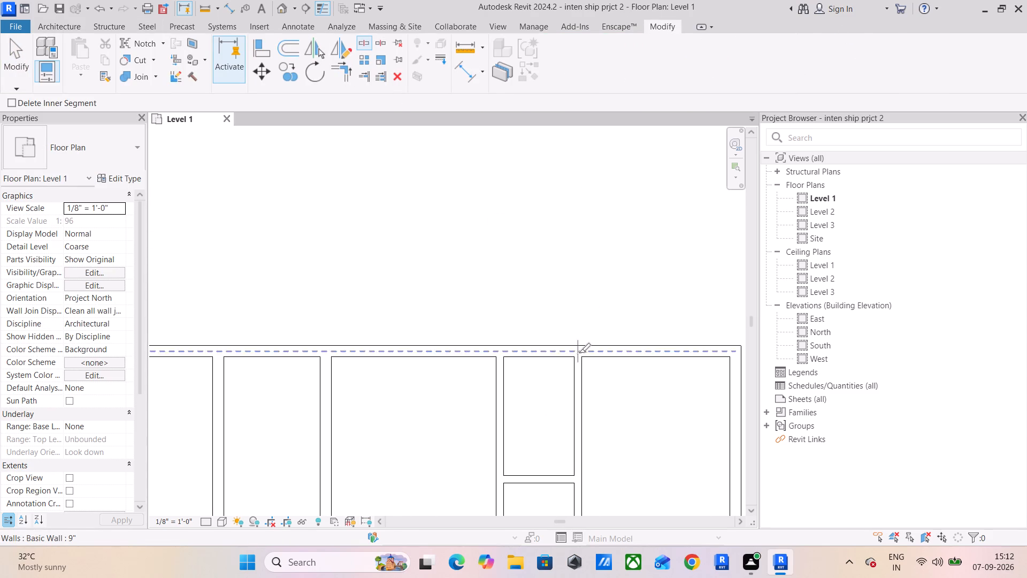
scroll(584, 351, up, 10)
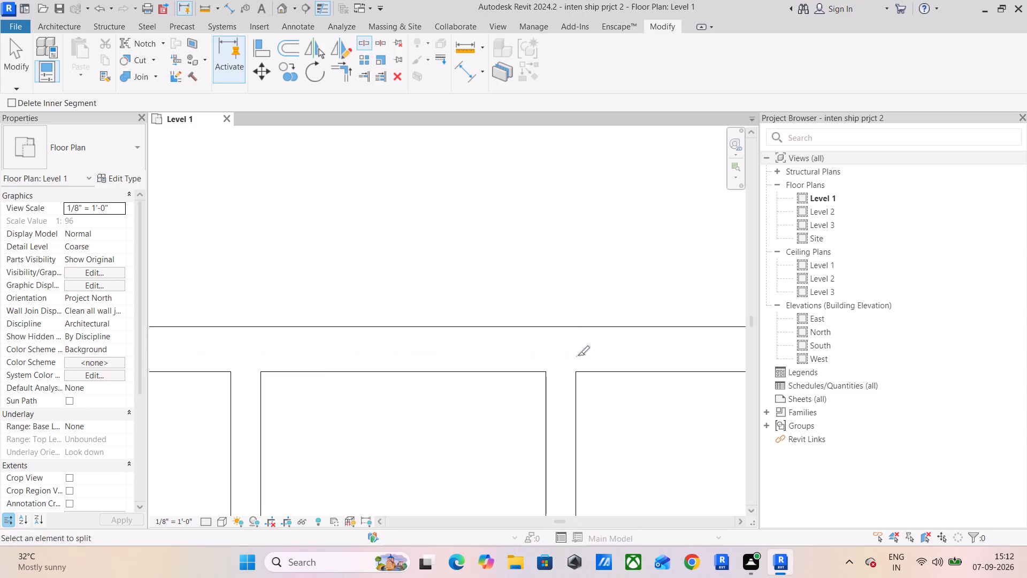
click(574, 348)
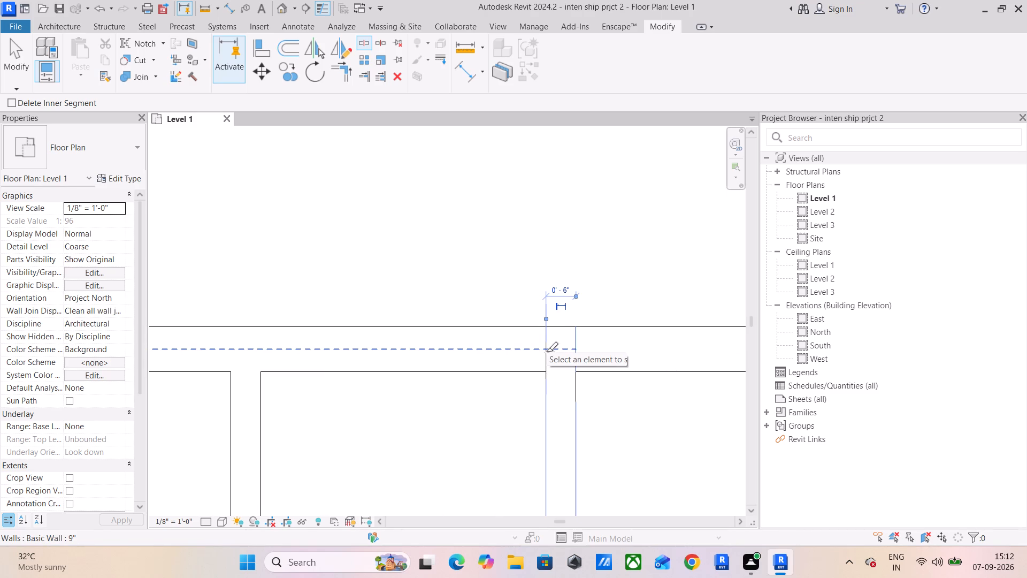
click(546, 352)
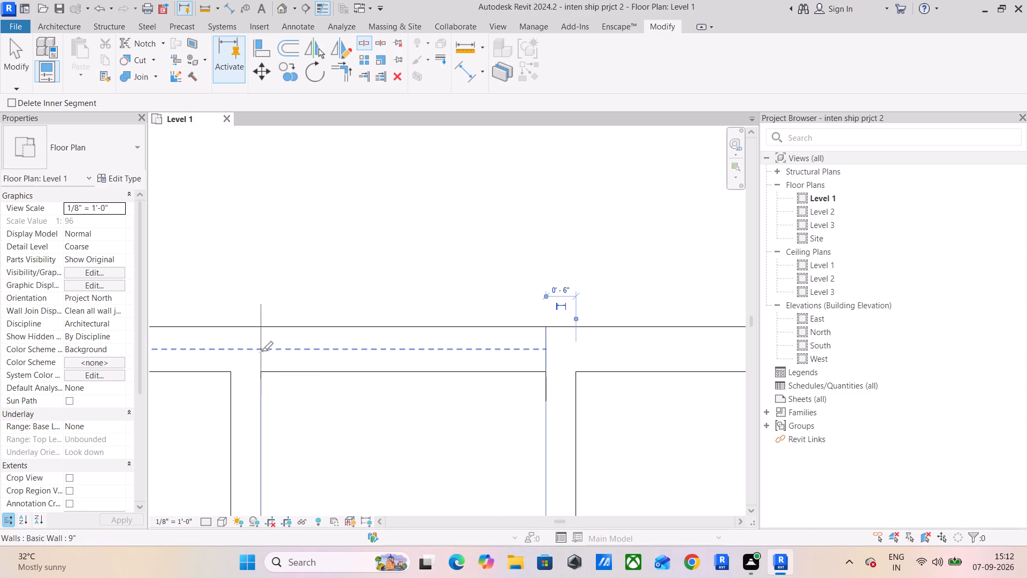
click(261, 351)
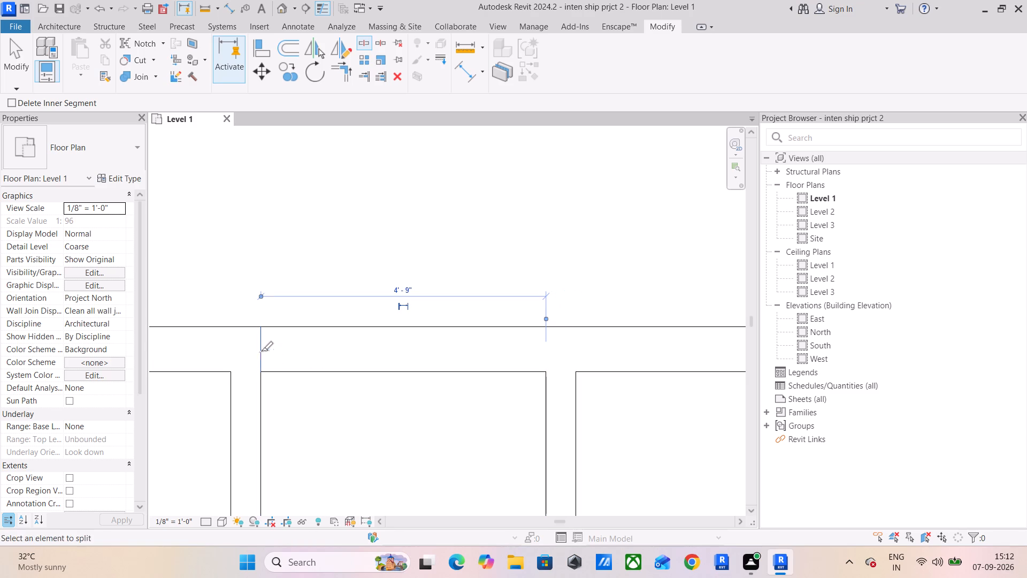
key(Escape)
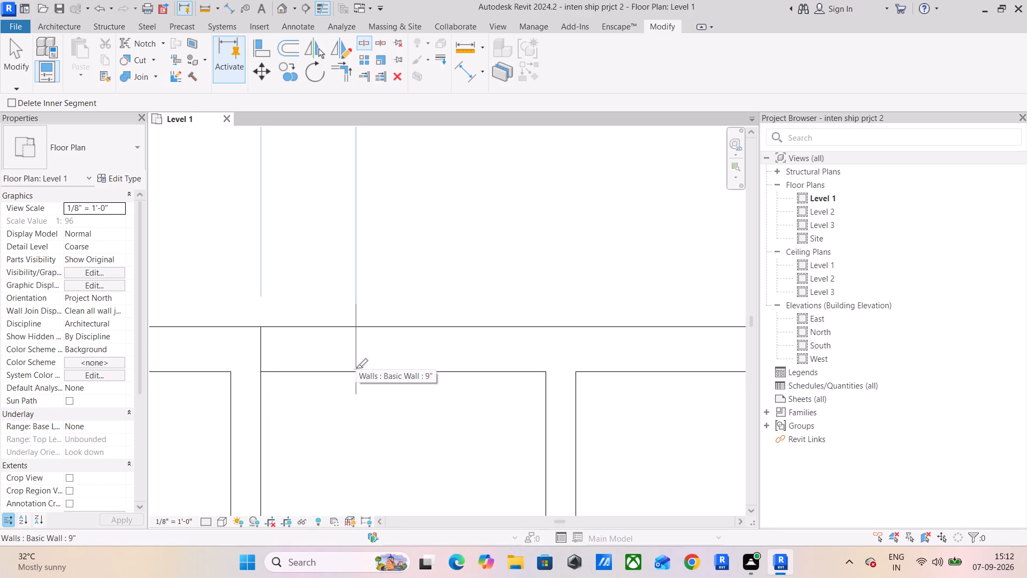
key(Escape)
key(Escape)
key(Escape)
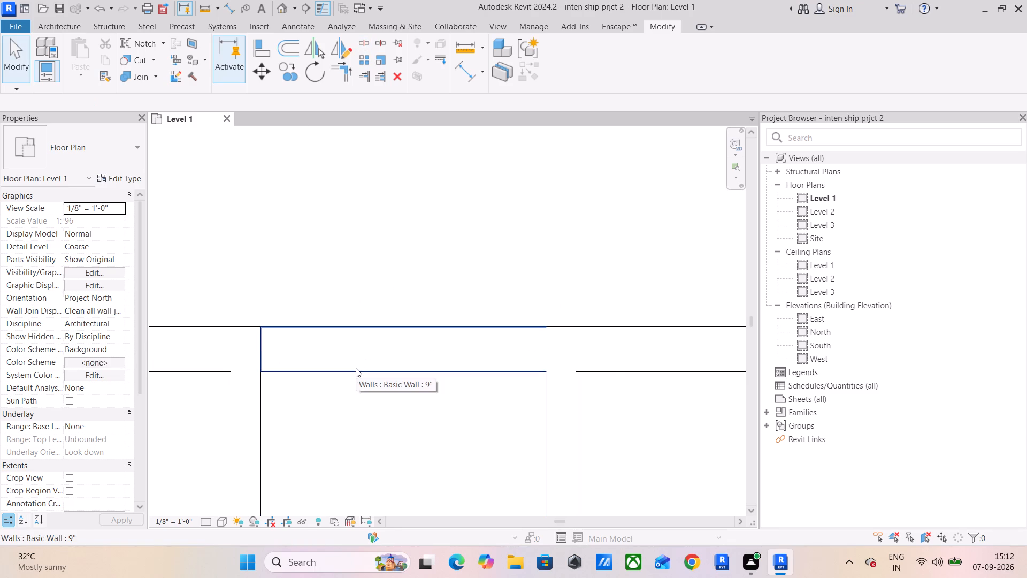
Delete the split-off 9" exterior wall segment above the small upper room.
click(356, 368)
key(Delete)
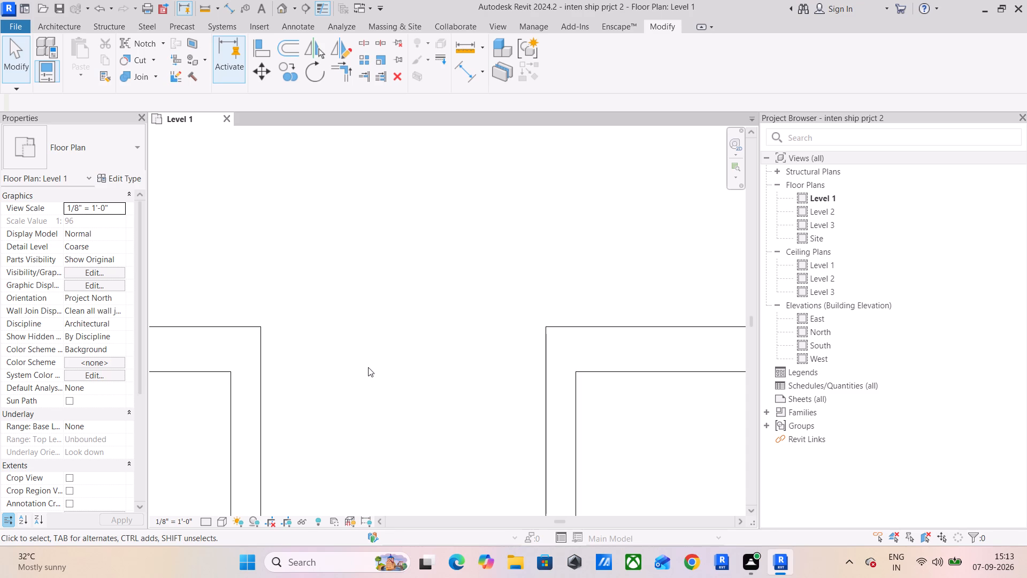
Draw a 6" wall across the gap above the small upper room, its outer face flush with the exterior wall's outer face.
click(56, 24)
click(42, 43)
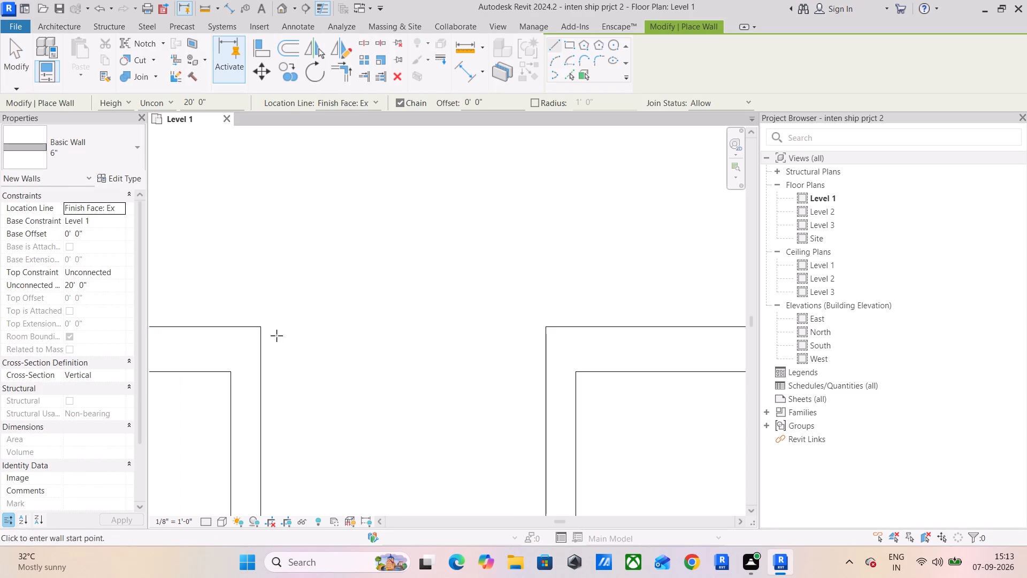
click(264, 328)
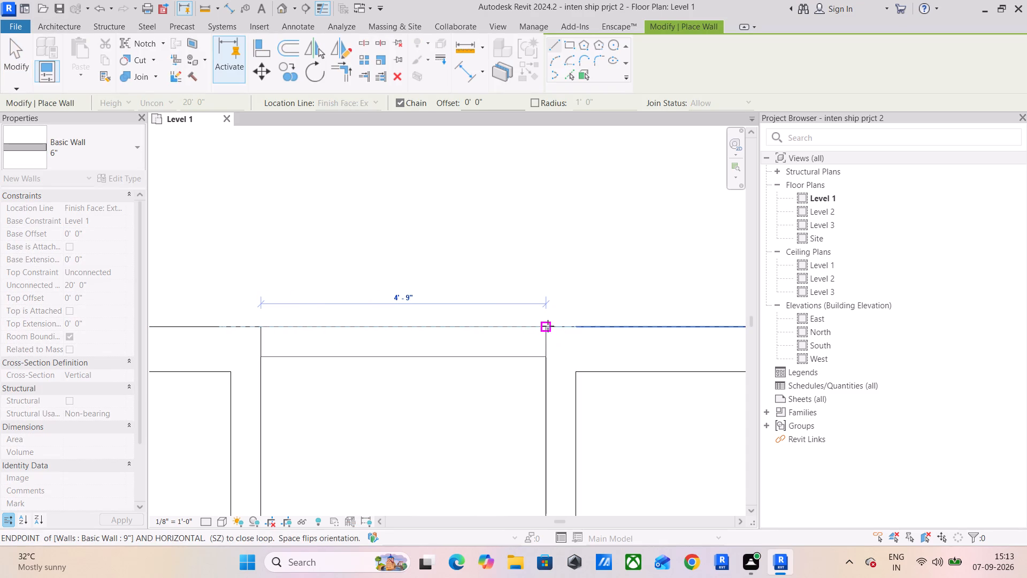
click(547, 326)
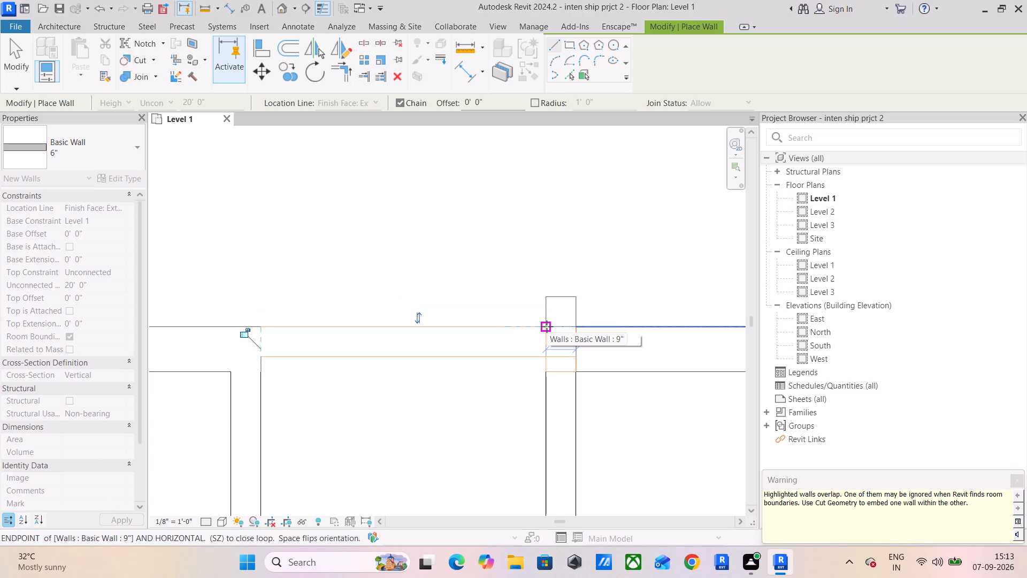
key(Escape)
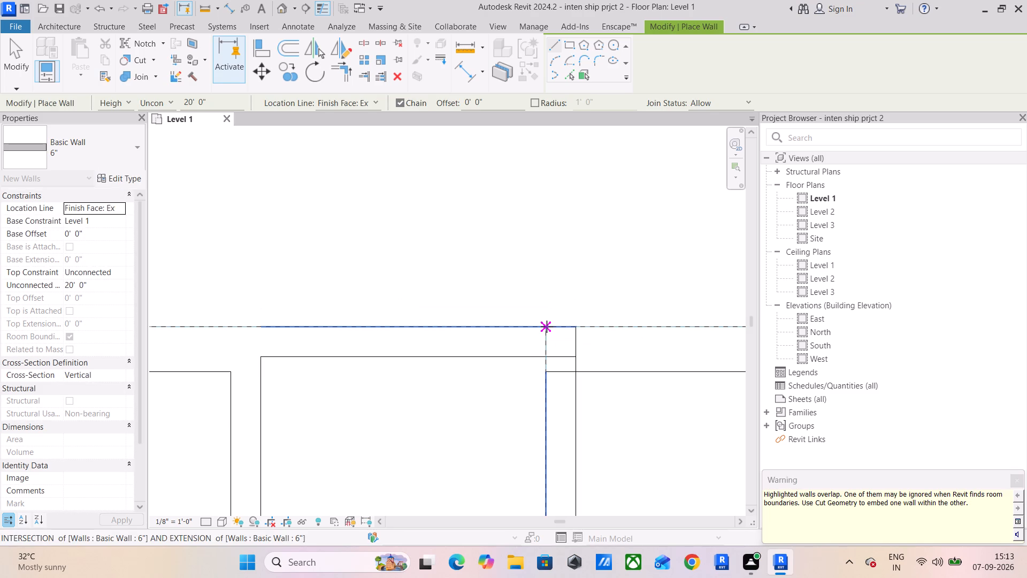
key(Escape)
key(Escape)
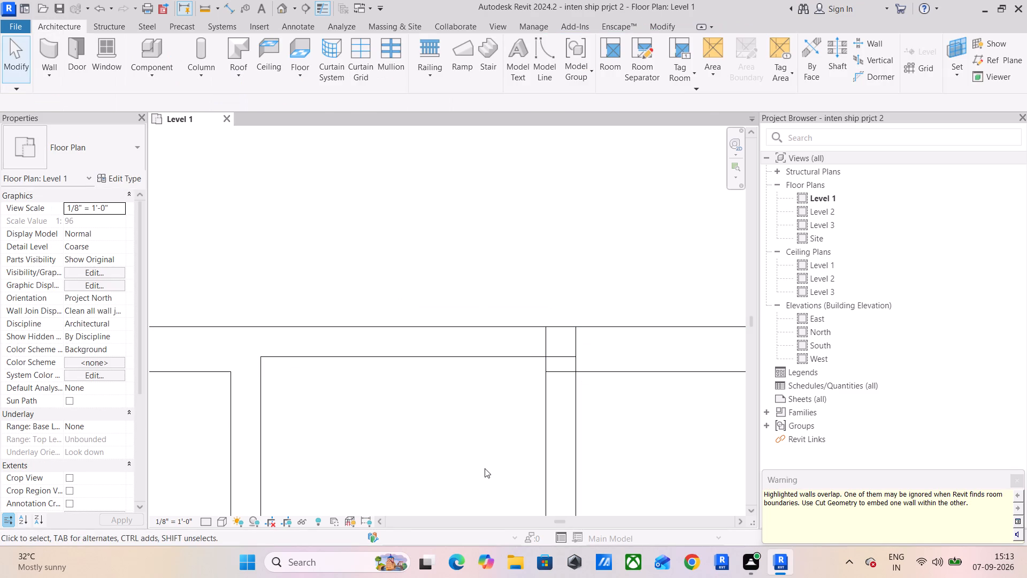
Pull the new 6" wall's right end back to the right partition's centreline, making the wall 5'0" long.
click(481, 354)
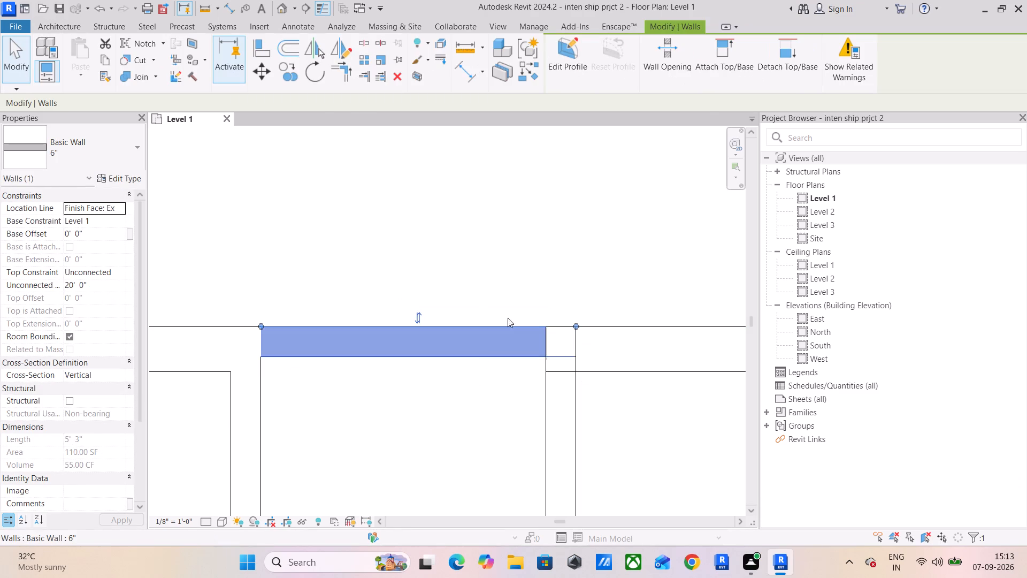
drag(575, 322, 547, 326)
click(575, 323)
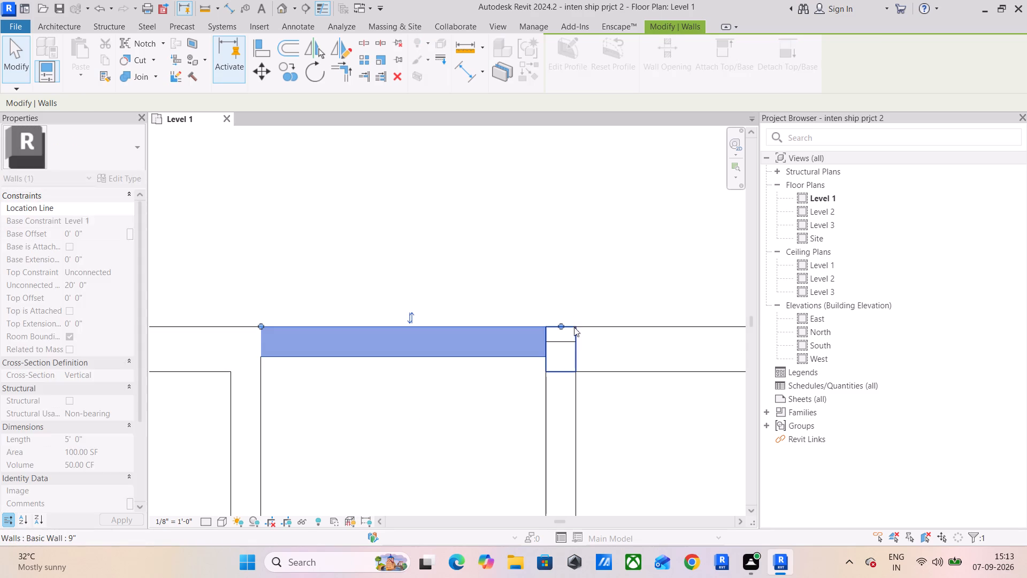
Delete the short leftover 9" wall segment at the top of the small room's right partition.
click(555, 342)
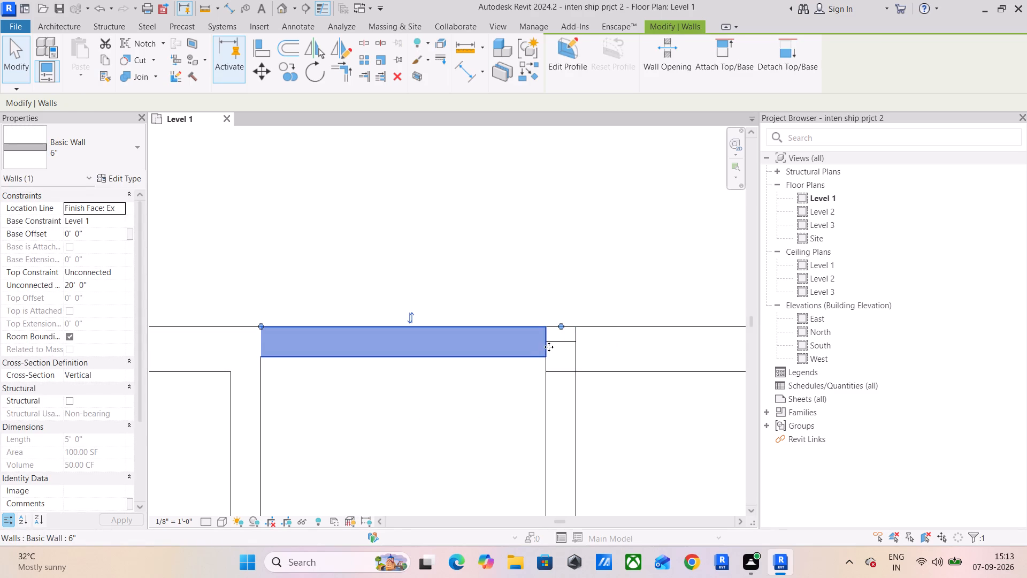
click(545, 368)
key(Delete)
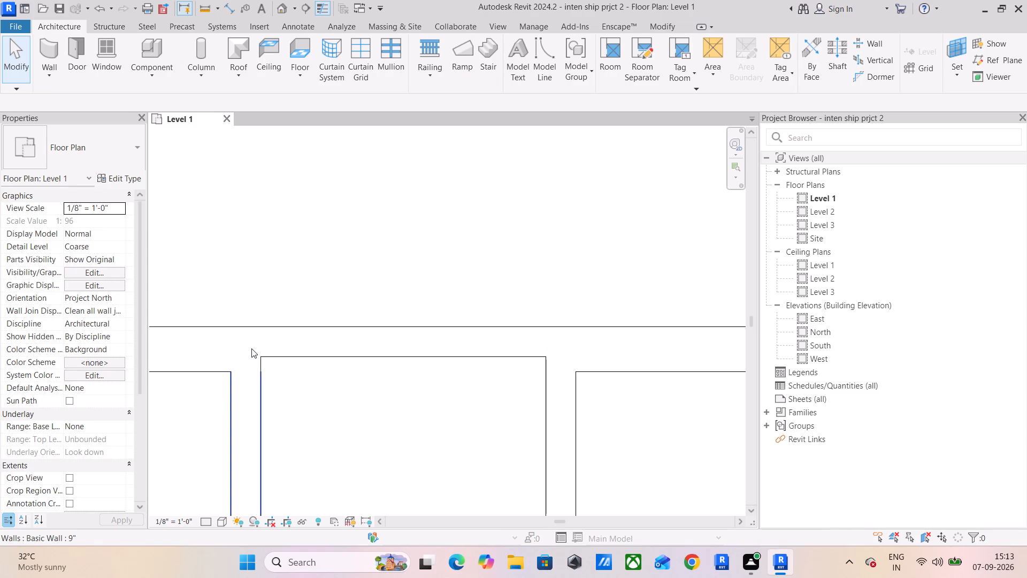
Examine the new 6" wall, the small room's right partition and the adjoining 9" exterior wall where they meet.
click(251, 348)
click(252, 344)
click(327, 343)
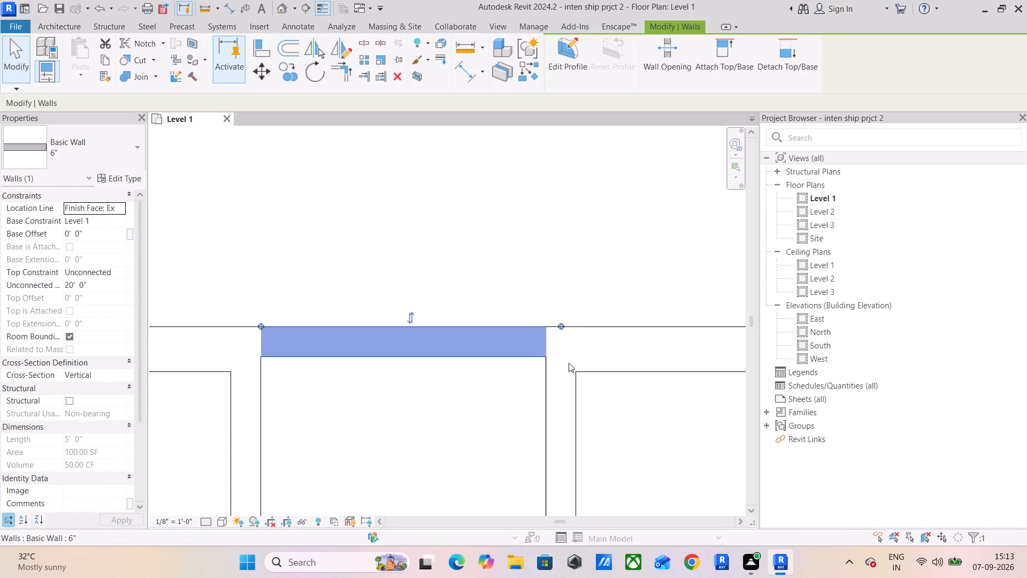
click(569, 363)
click(549, 383)
click(602, 357)
click(565, 407)
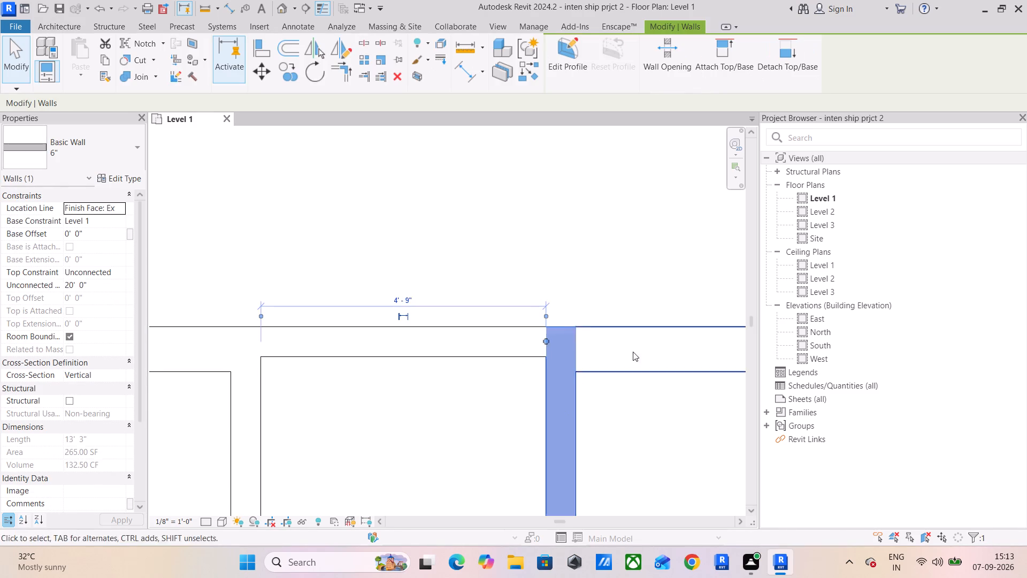
click(633, 352)
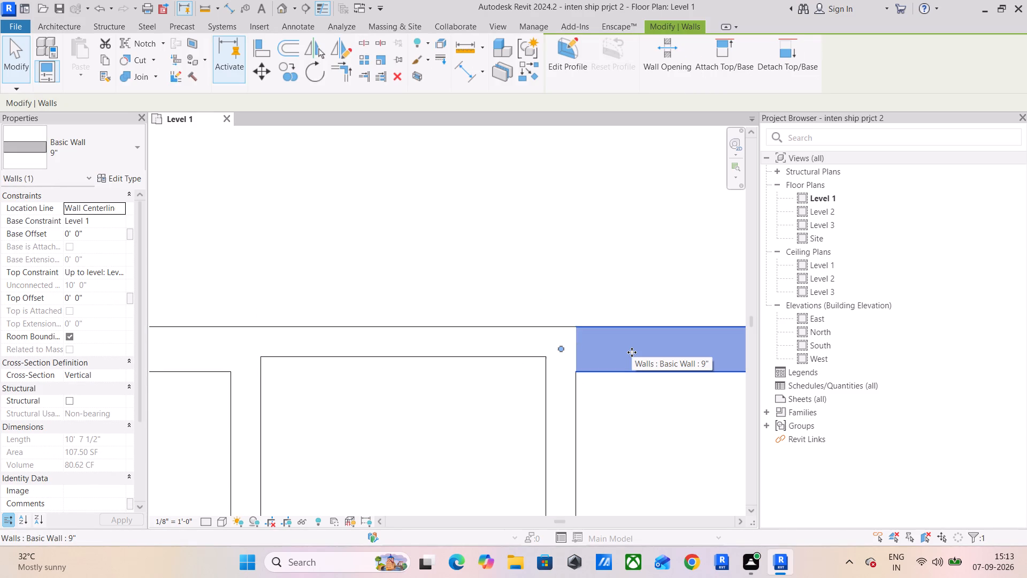
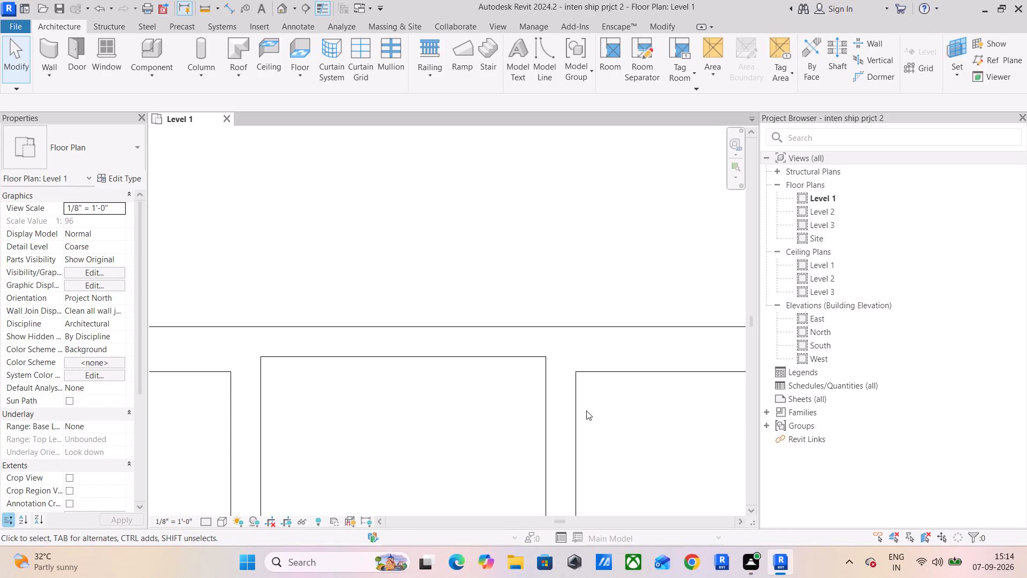
Review the full Level 1 wall layout, from the small upper room out to the whole building plan.
scroll(485, 412, down, 4)
middle_drag(473, 433, 471, 314)
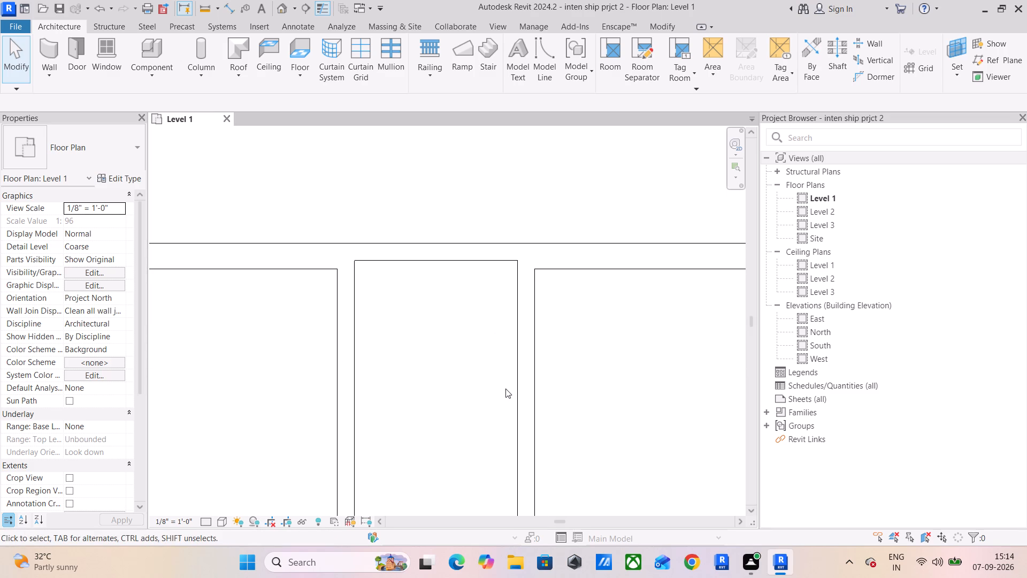
scroll(540, 391, down, 5)
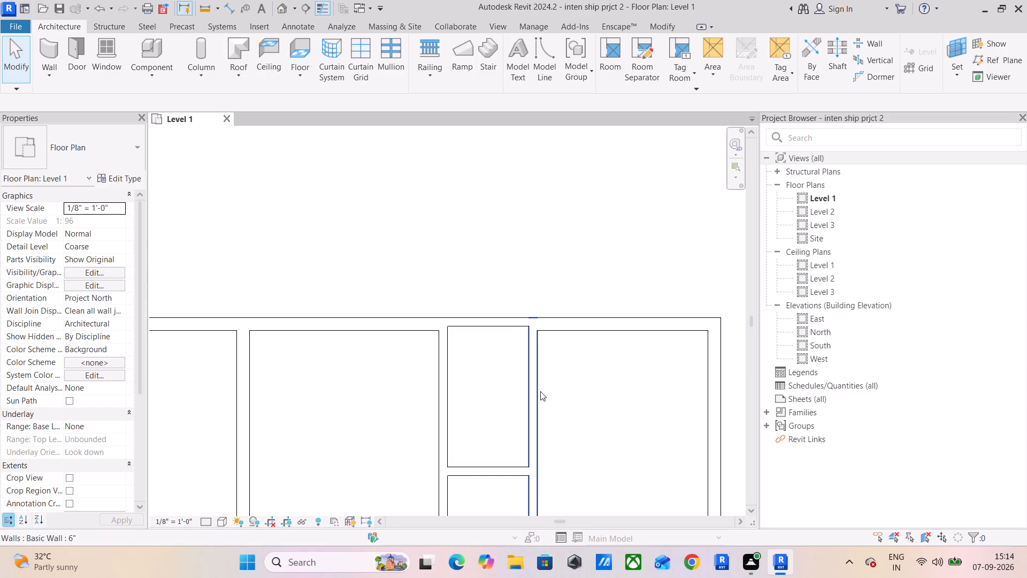
scroll(554, 396, down, 4)
middle_drag(518, 427, 560, 315)
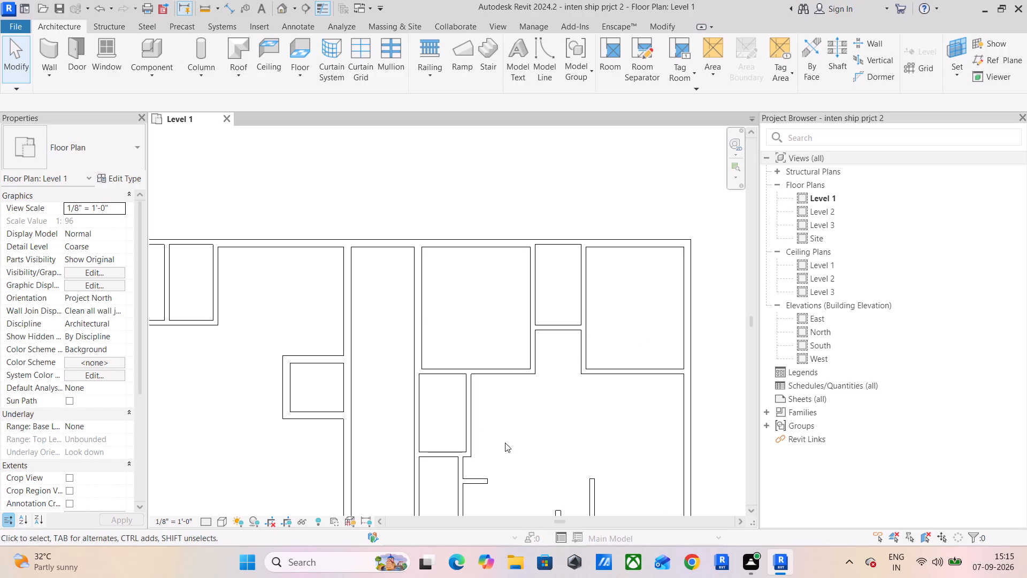
scroll(507, 452, down, 1)
middle_drag(507, 452, 610, 353)
scroll(610, 353, down, 2)
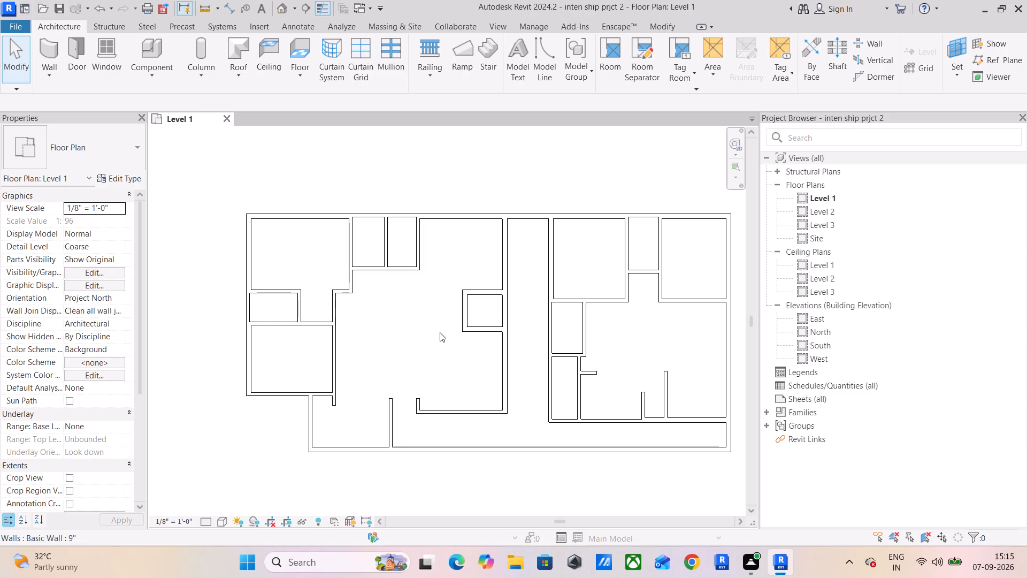
scroll(440, 332, down, 1)
middle_drag(440, 331, 381, 322)
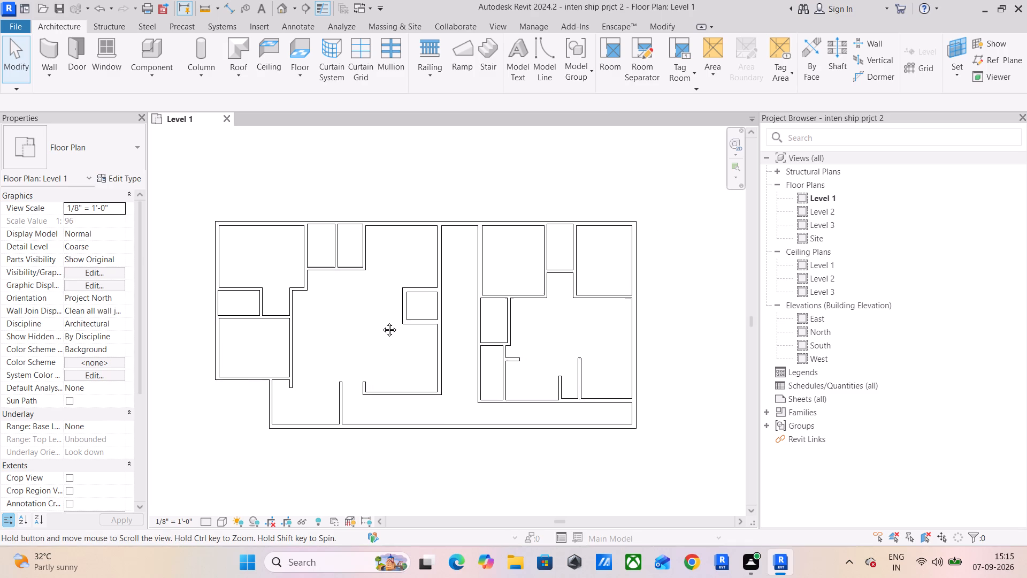
middle_drag(381, 322, 380, 320)
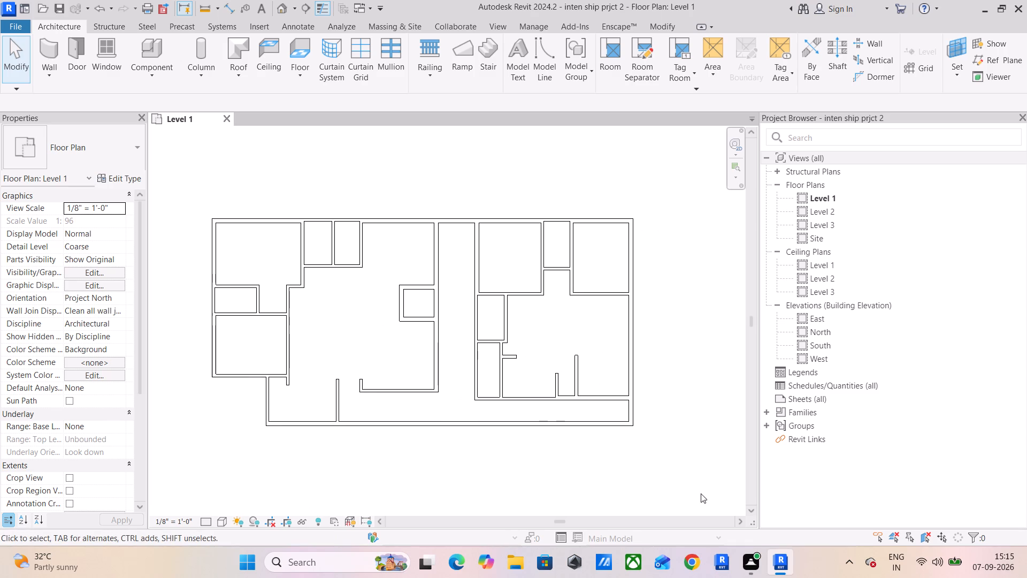
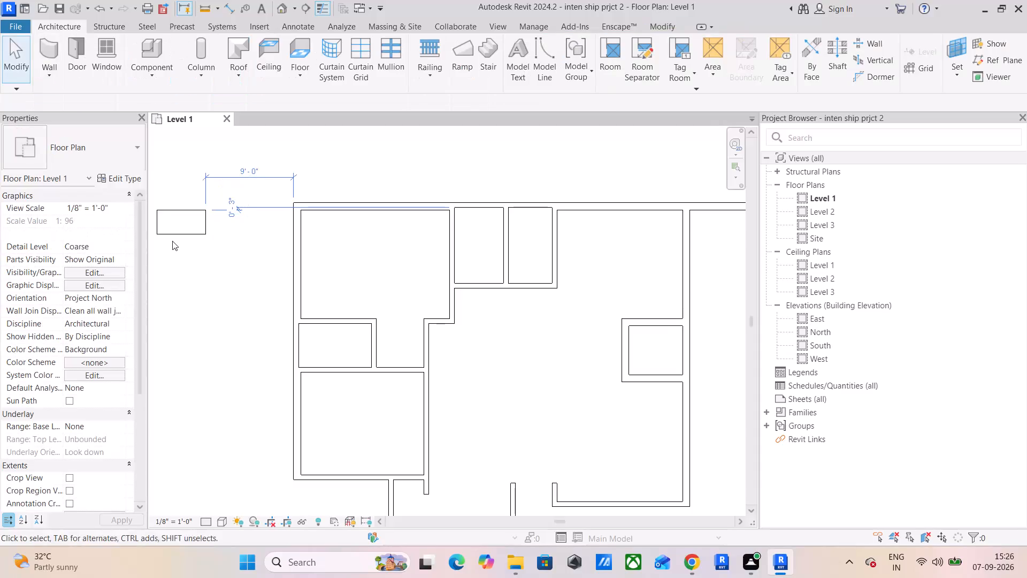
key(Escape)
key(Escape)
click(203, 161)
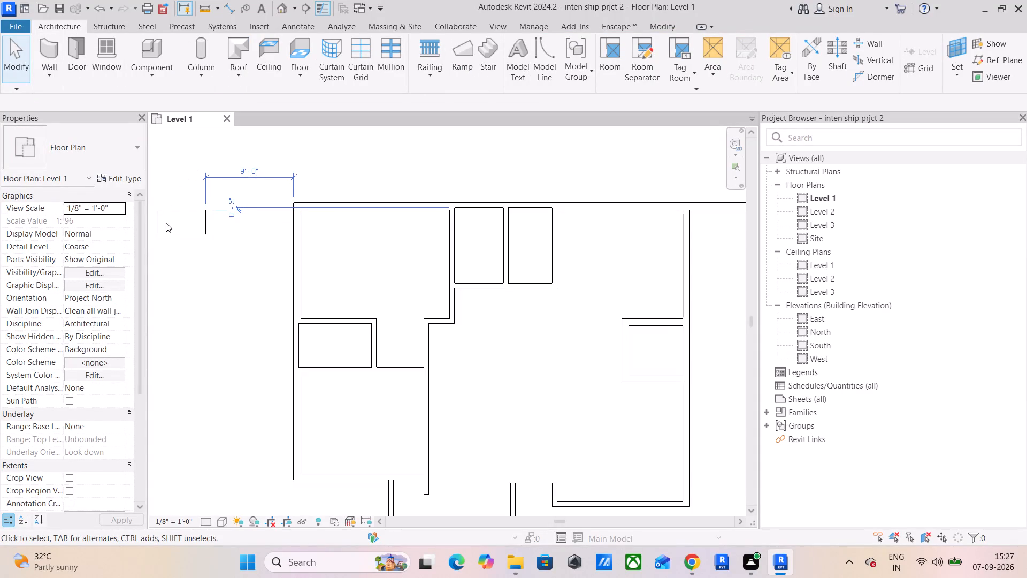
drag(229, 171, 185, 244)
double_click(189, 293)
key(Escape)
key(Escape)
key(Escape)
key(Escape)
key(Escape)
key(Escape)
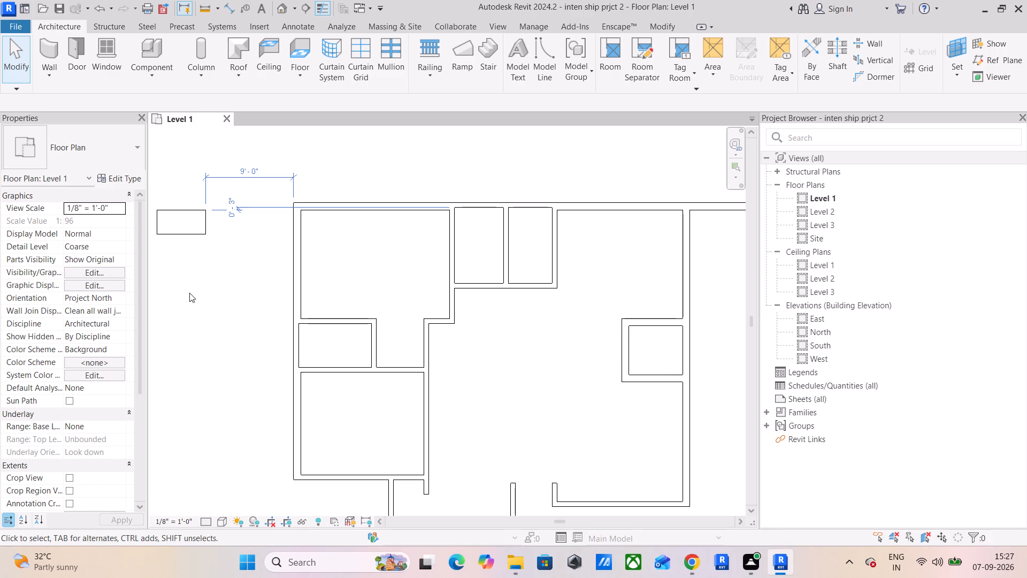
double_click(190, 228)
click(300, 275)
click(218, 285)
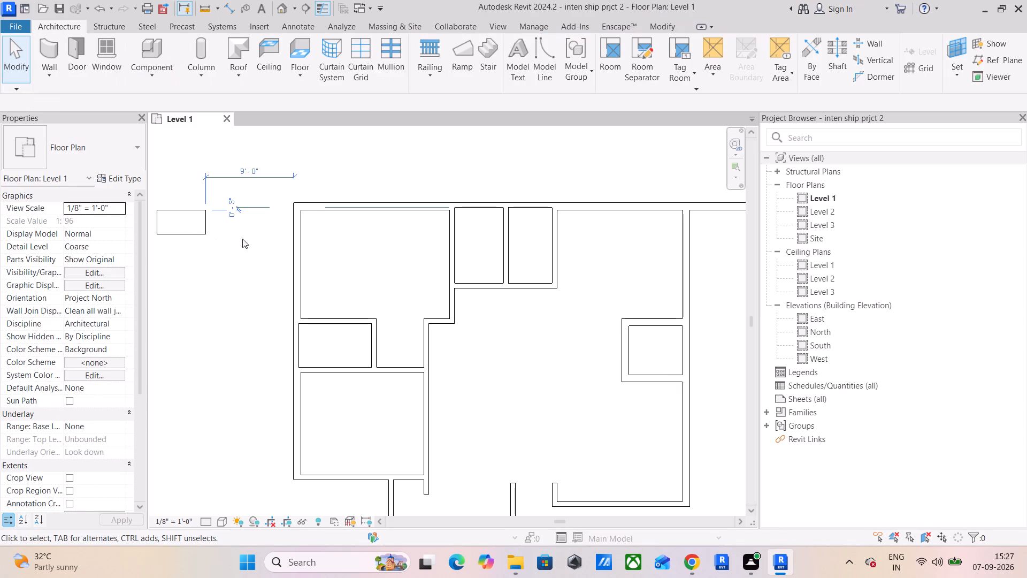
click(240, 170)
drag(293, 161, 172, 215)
Look through the component types available for placement, from desks and parking spaces to trees and window trims.
click(140, 66)
click(135, 95)
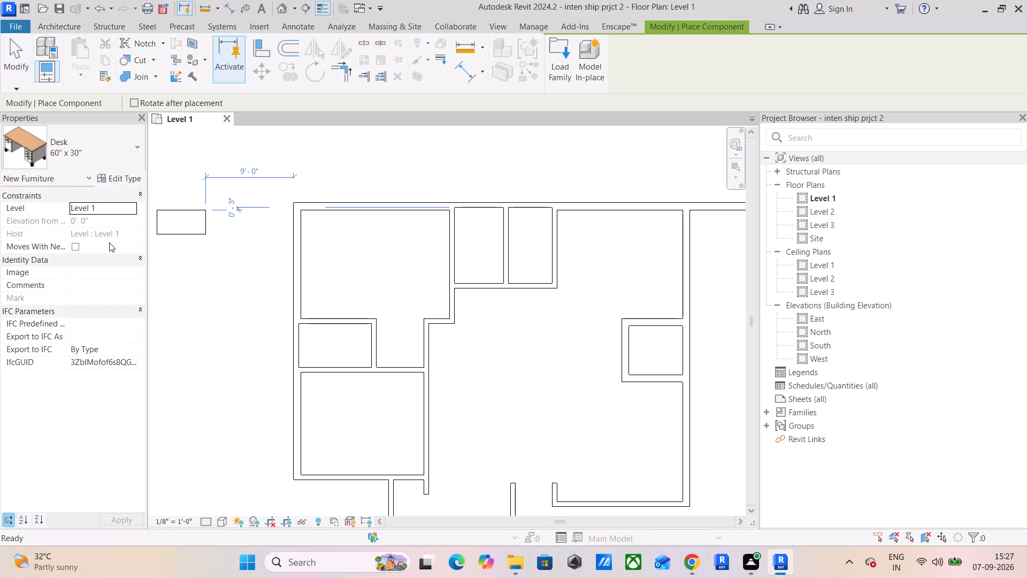
click(136, 157)
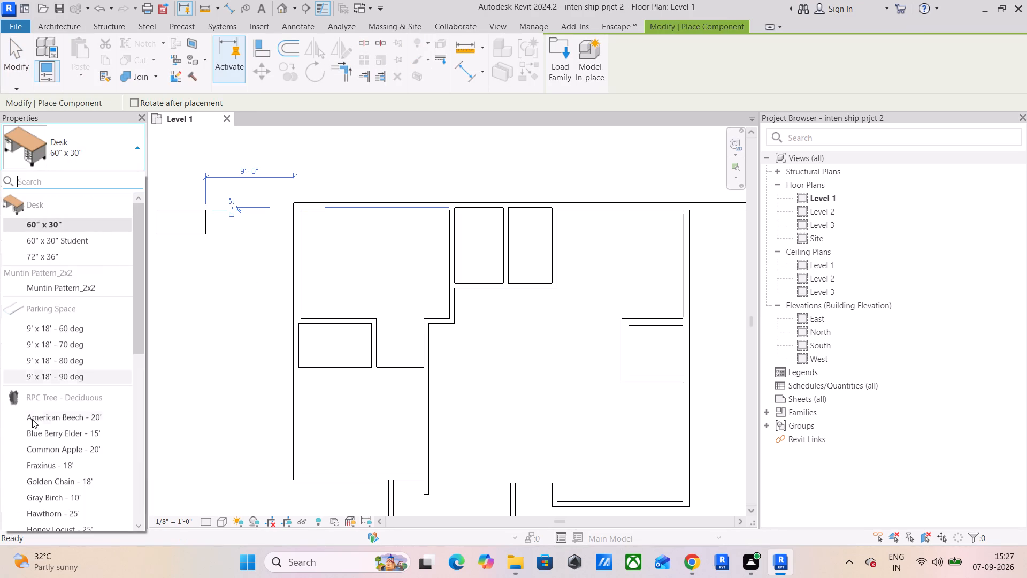
scroll(70, 282, down, 5)
scroll(66, 385, down, 4)
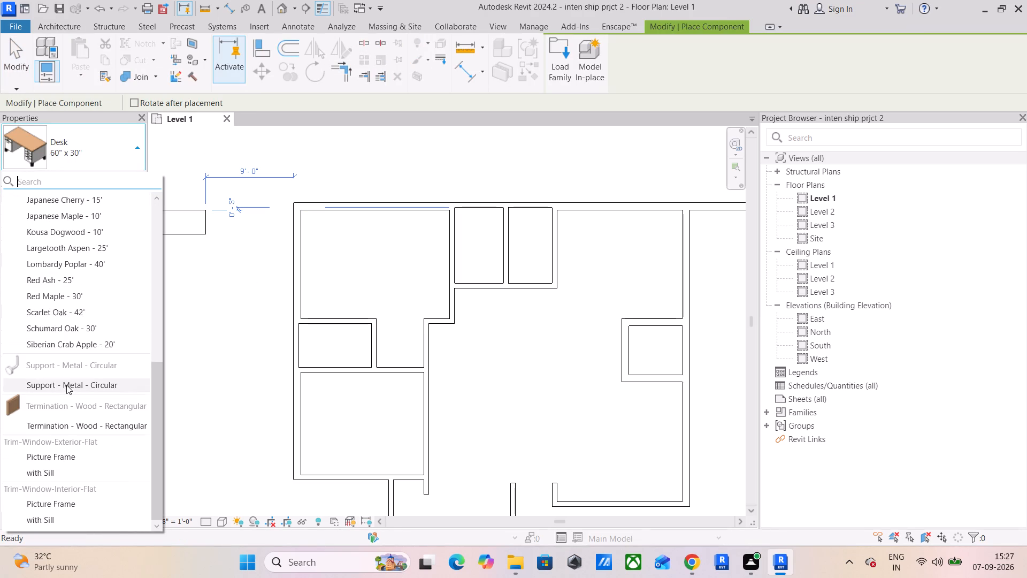
scroll(66, 385, down, 2)
scroll(56, 433, up, 7)
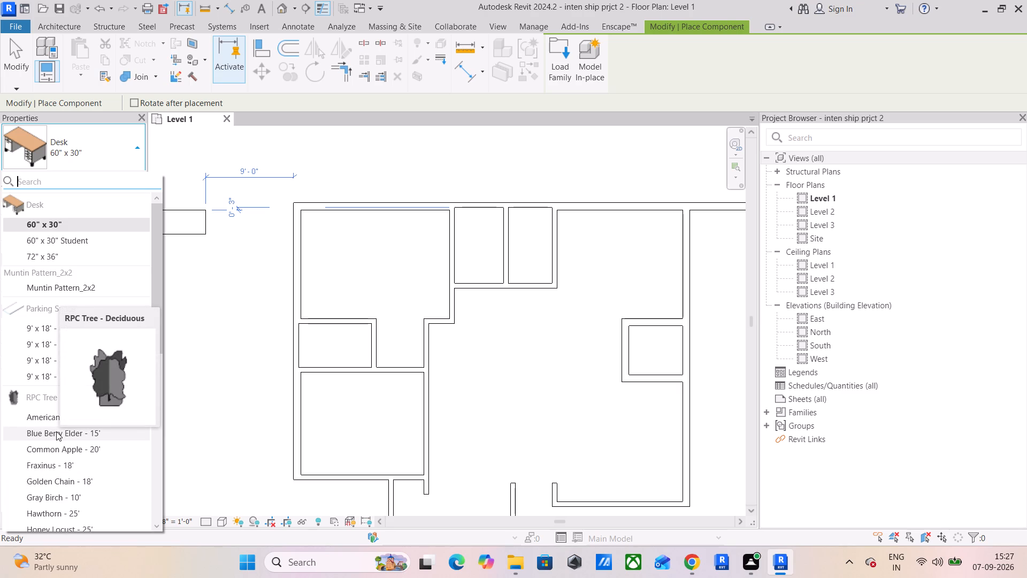
click(142, 114)
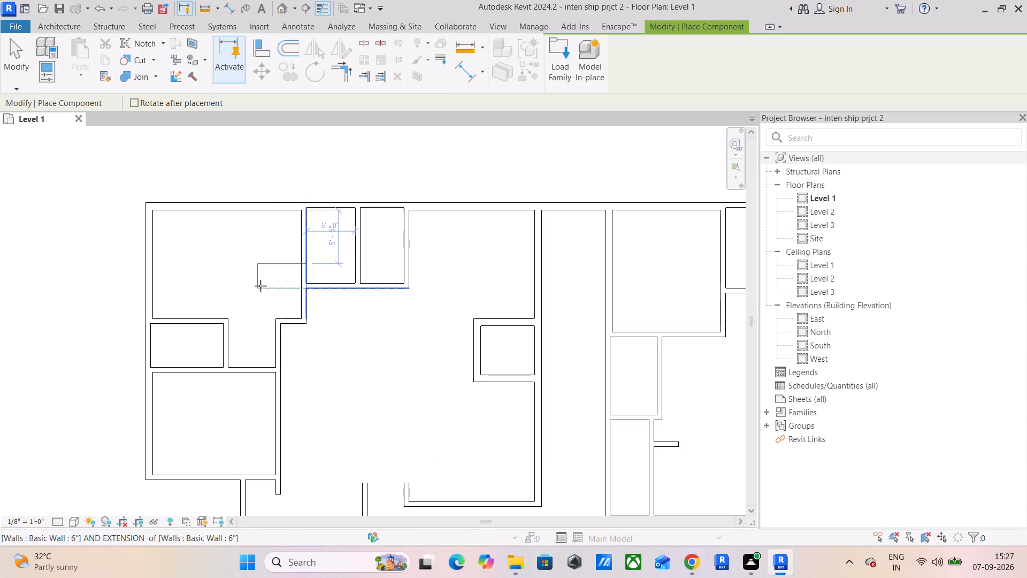
key(Escape)
key(Escape)
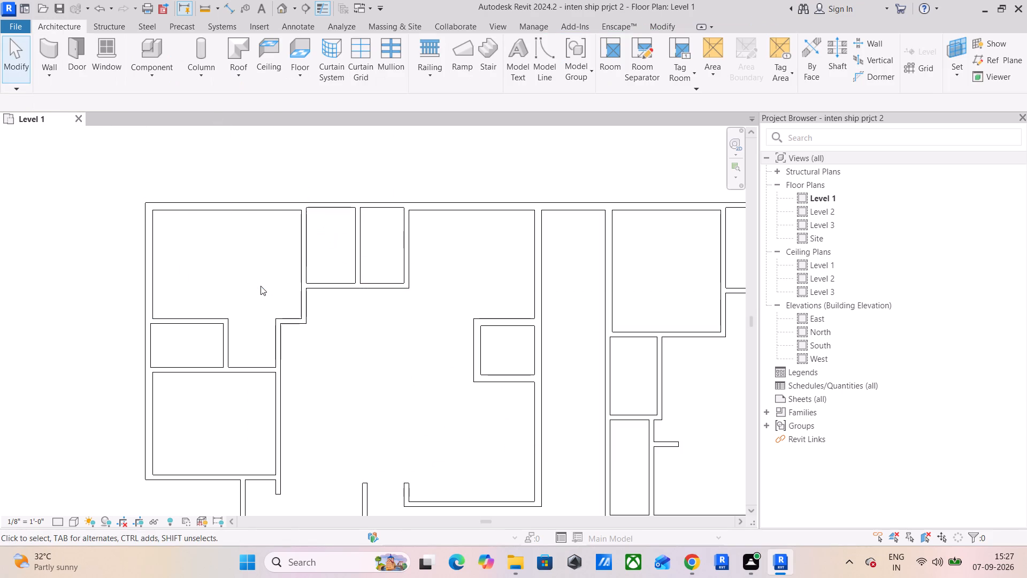
Show the Properties palette again.
right_click(190, 177)
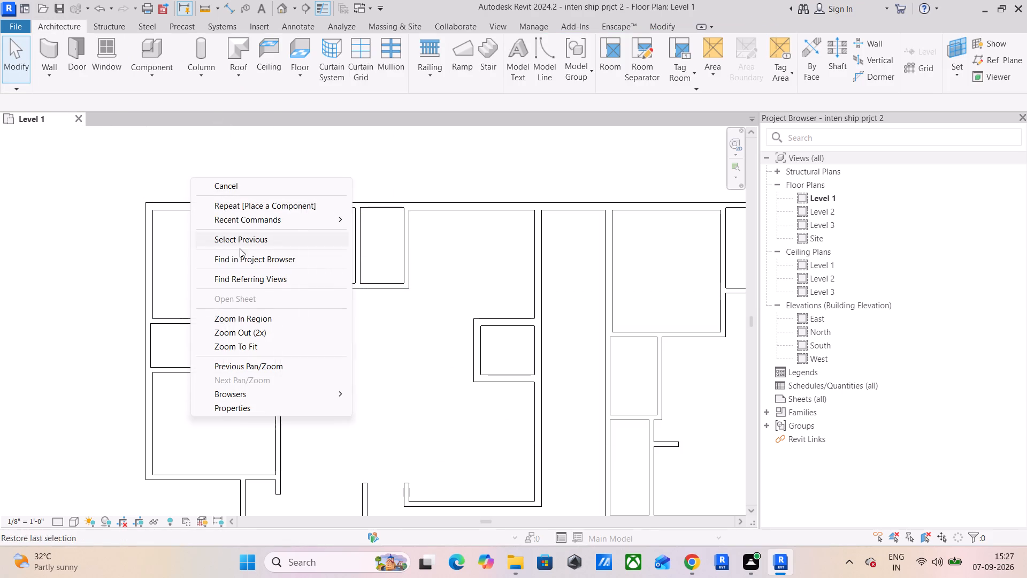
double_click(255, 408)
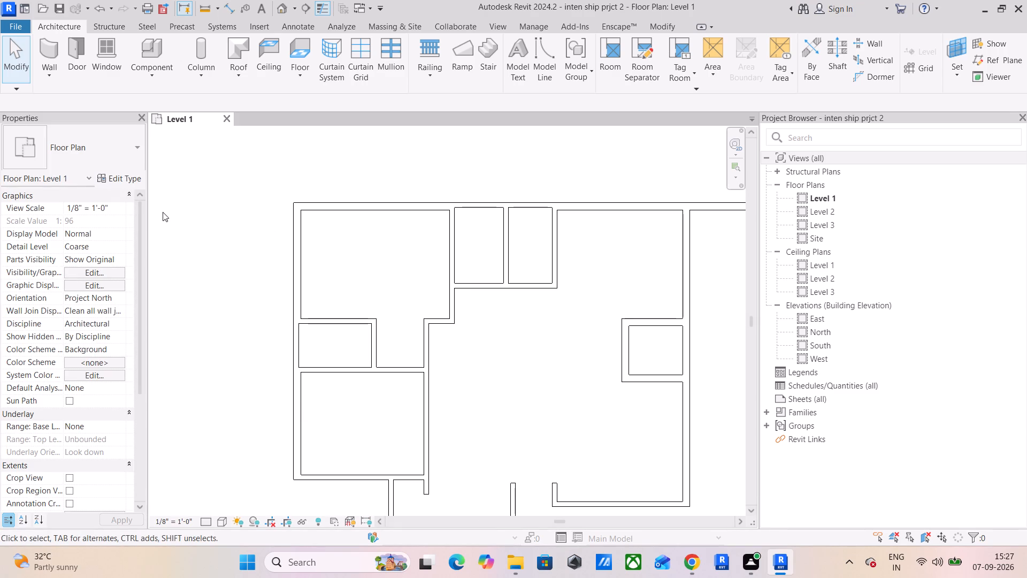
Go through the full list of loaded component types again for a suitable one to place.
click(163, 77)
click(177, 103)
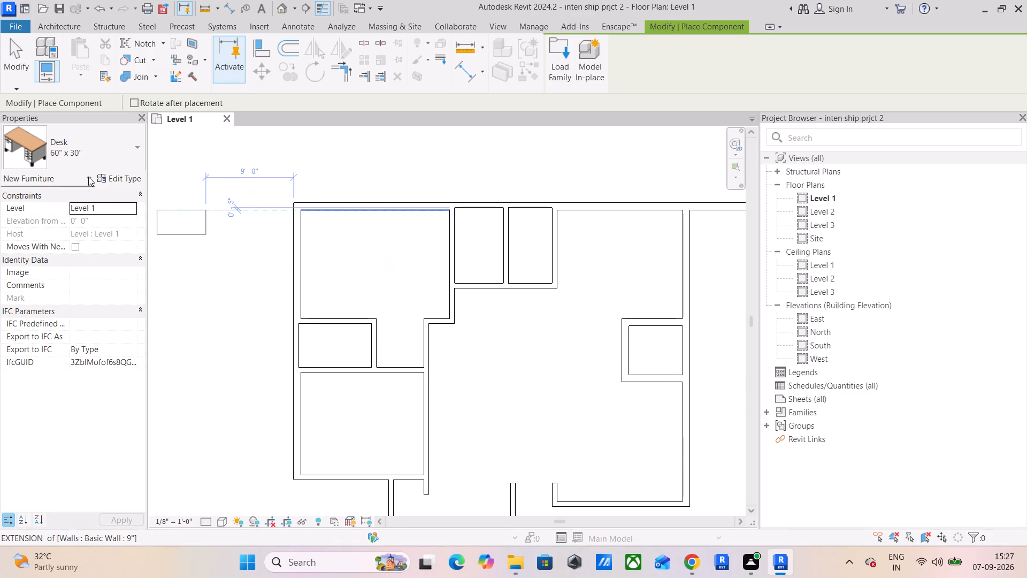
click(112, 165)
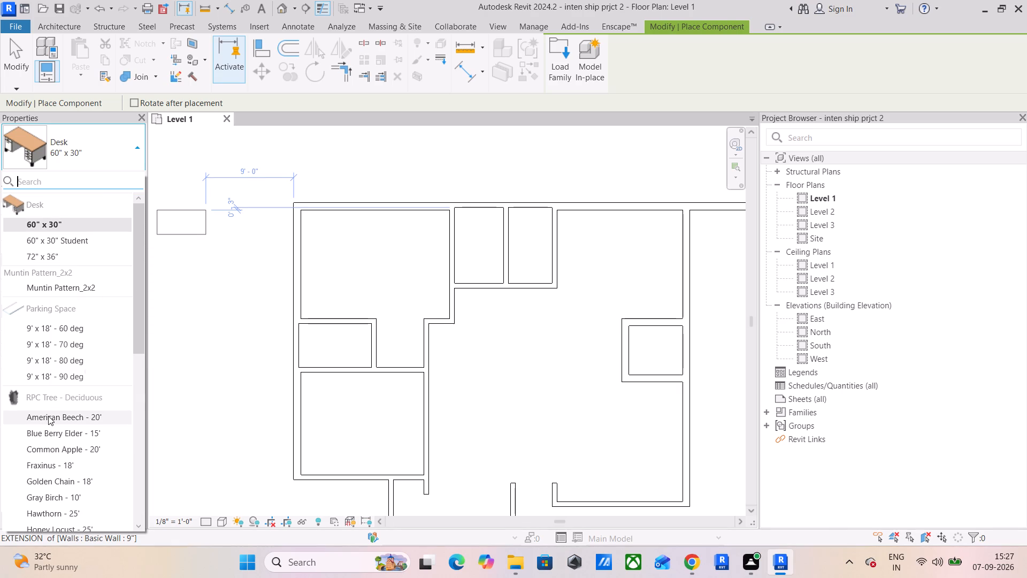
scroll(48, 416, down, 4)
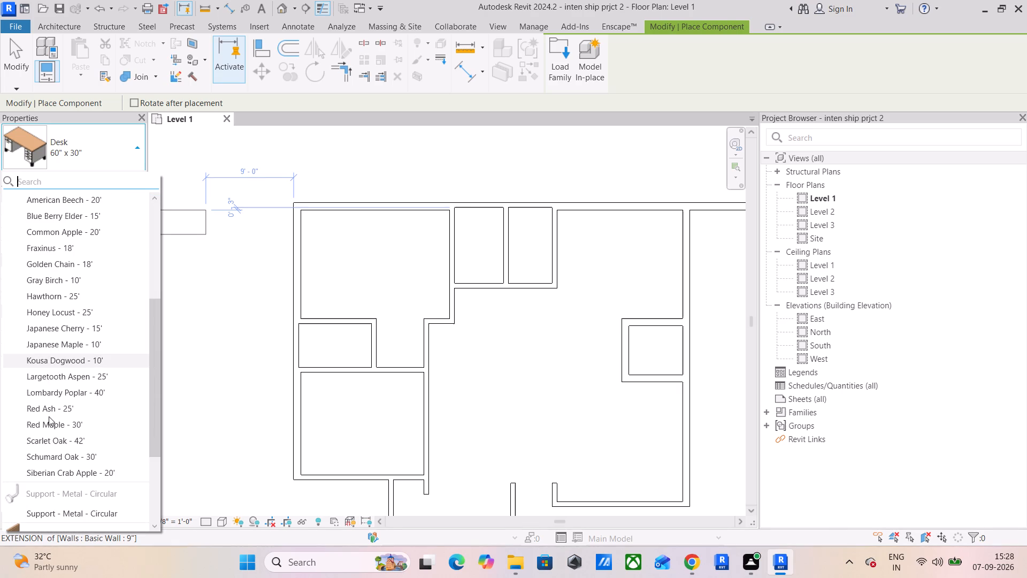
scroll(60, 472, down, 2)
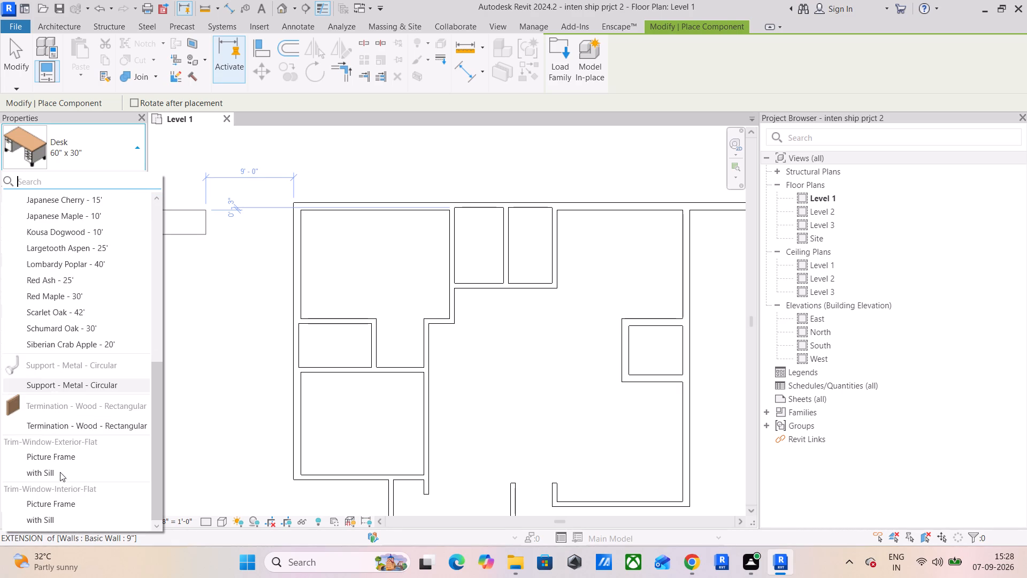
scroll(60, 472, down, 2)
scroll(60, 472, up, 1)
scroll(57, 450, down, 4)
scroll(57, 450, up, 6)
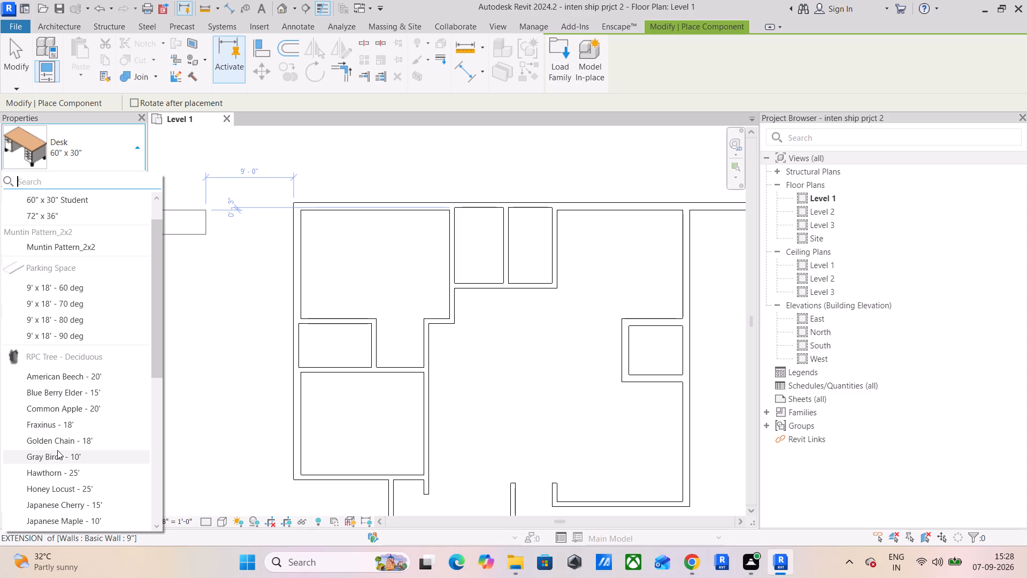
click(154, 178)
click(166, 150)
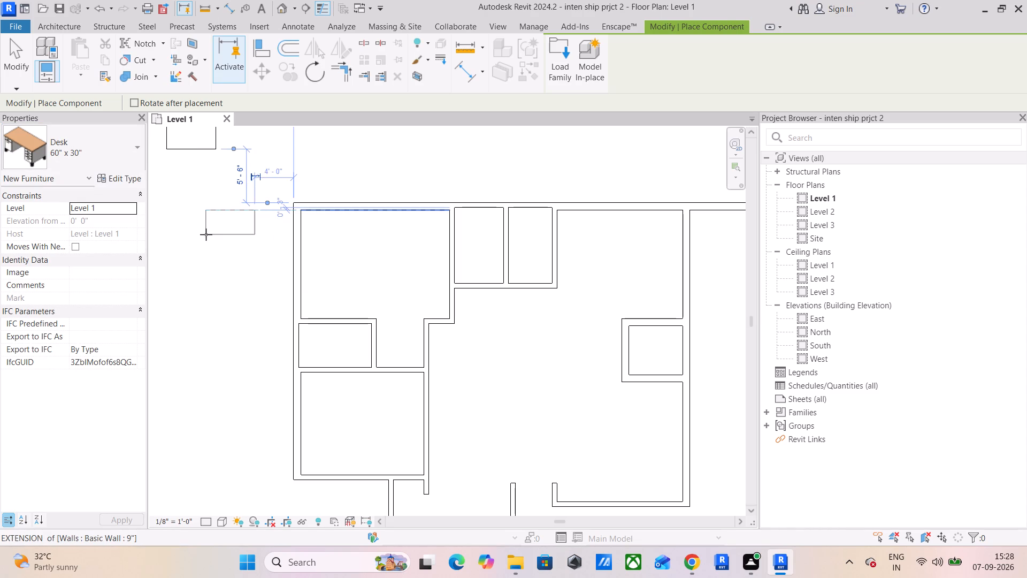
Stop placing components and delete the stray 60" x 30" desk outside the building's upper-left corner.
key(Escape)
key(Escape)
key(Escape)
click(211, 148)
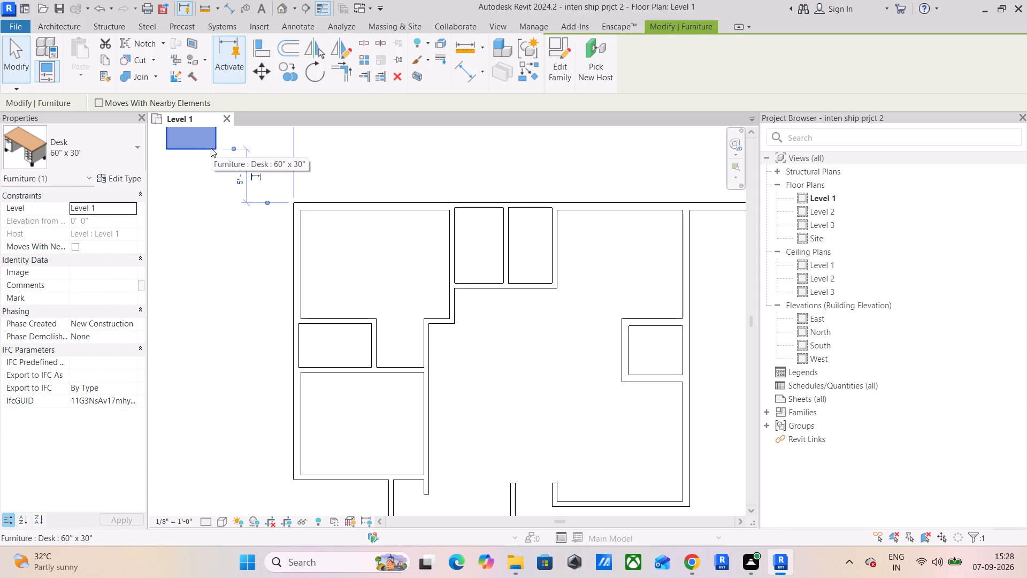
key(Delete)
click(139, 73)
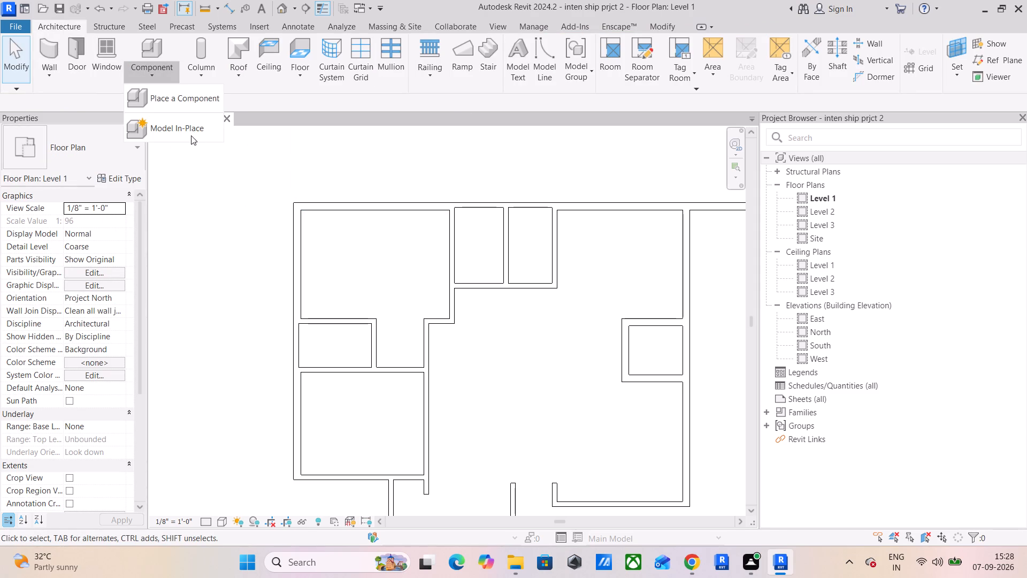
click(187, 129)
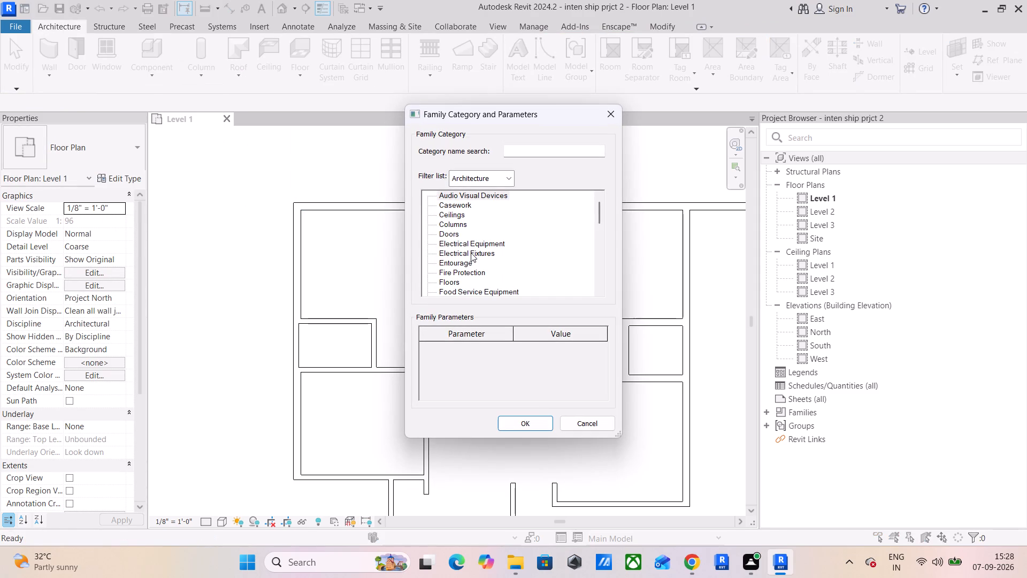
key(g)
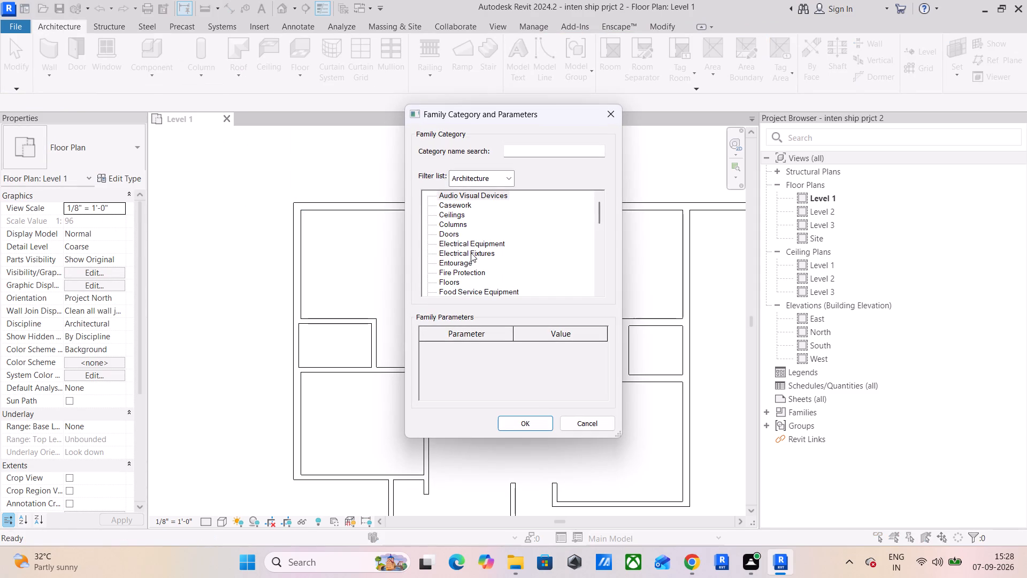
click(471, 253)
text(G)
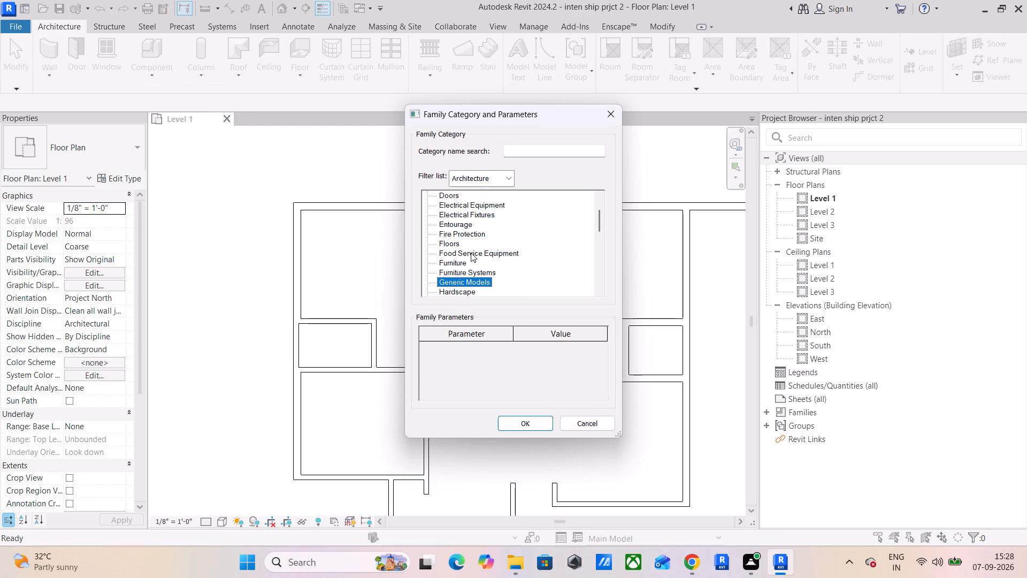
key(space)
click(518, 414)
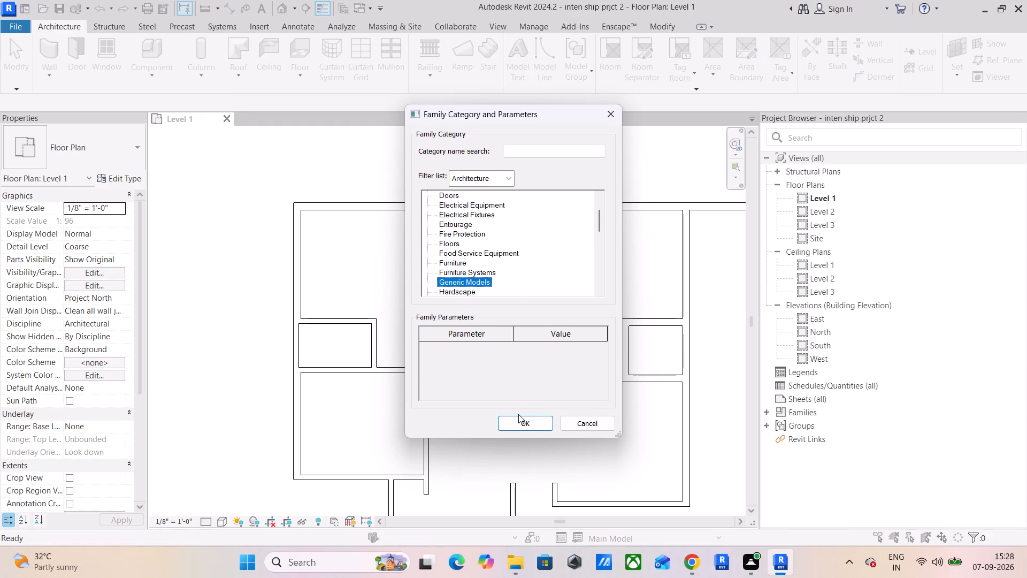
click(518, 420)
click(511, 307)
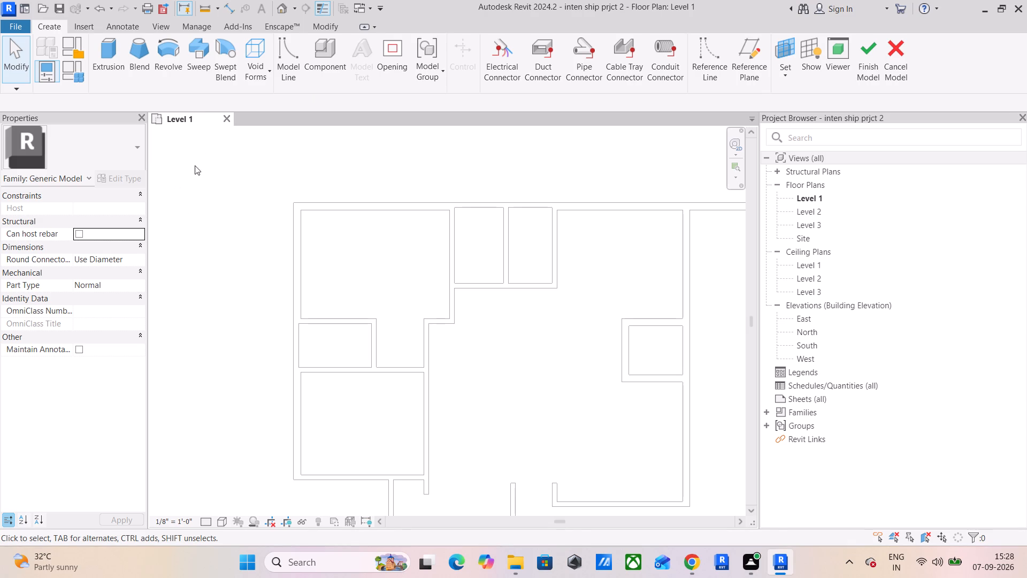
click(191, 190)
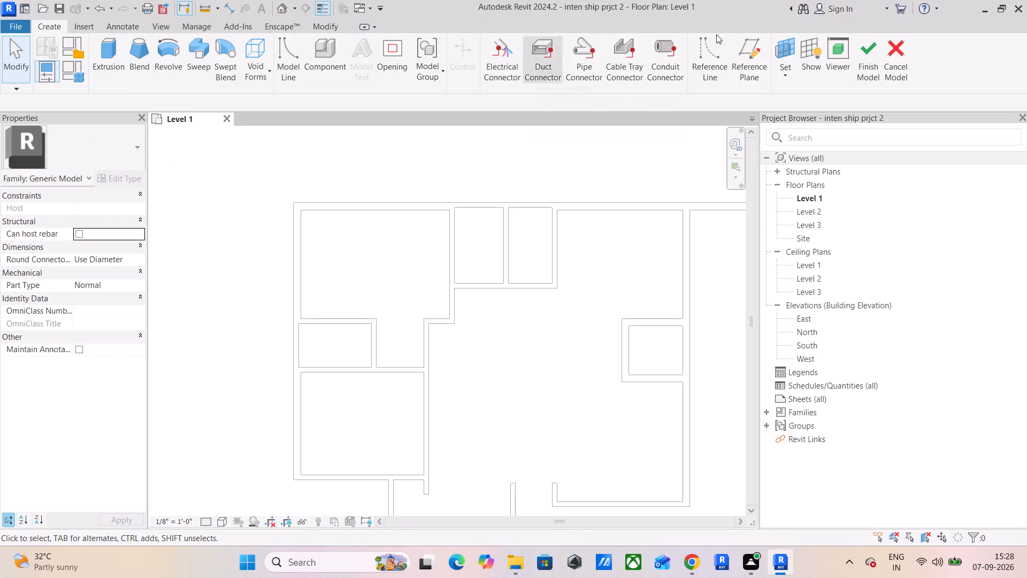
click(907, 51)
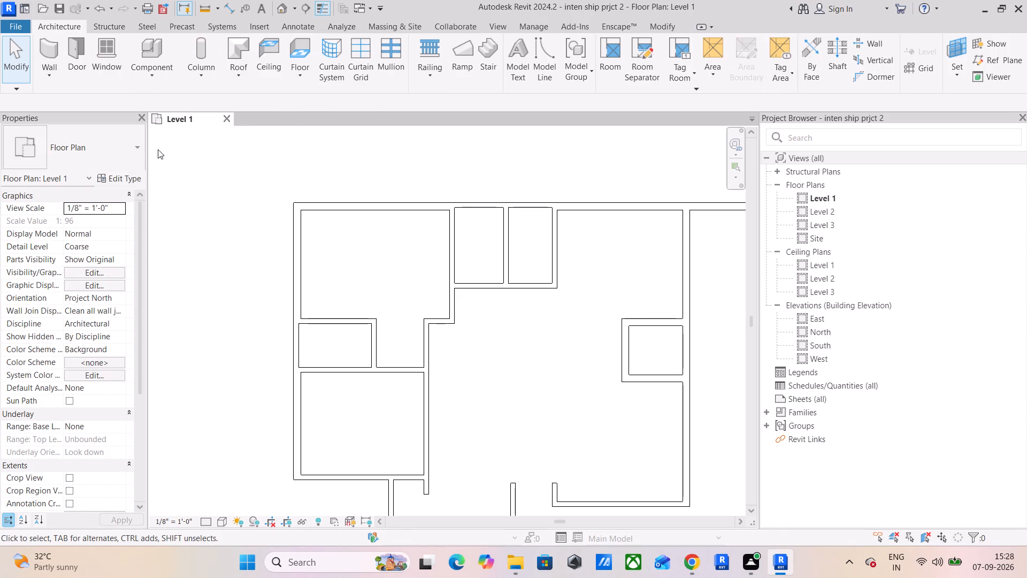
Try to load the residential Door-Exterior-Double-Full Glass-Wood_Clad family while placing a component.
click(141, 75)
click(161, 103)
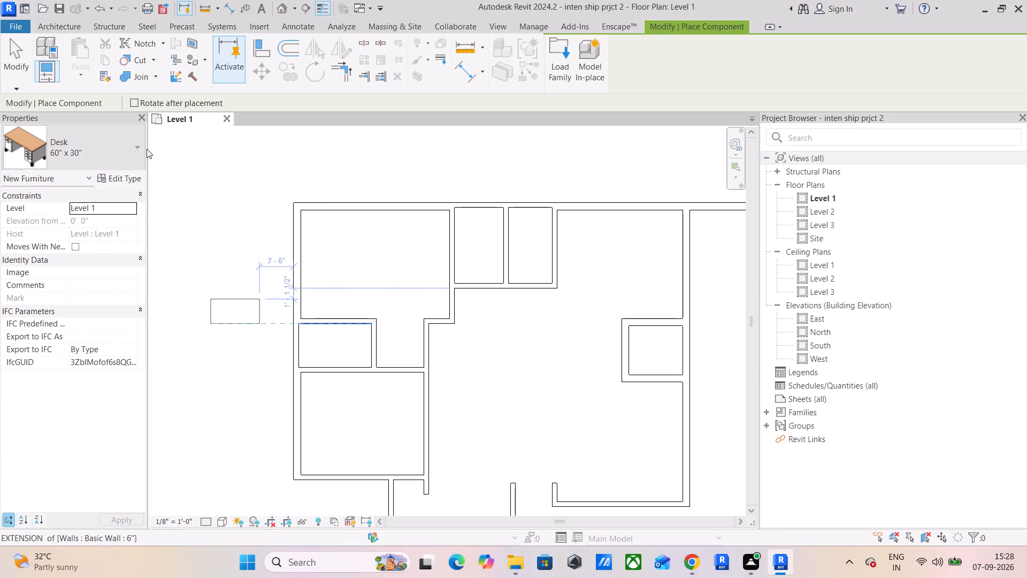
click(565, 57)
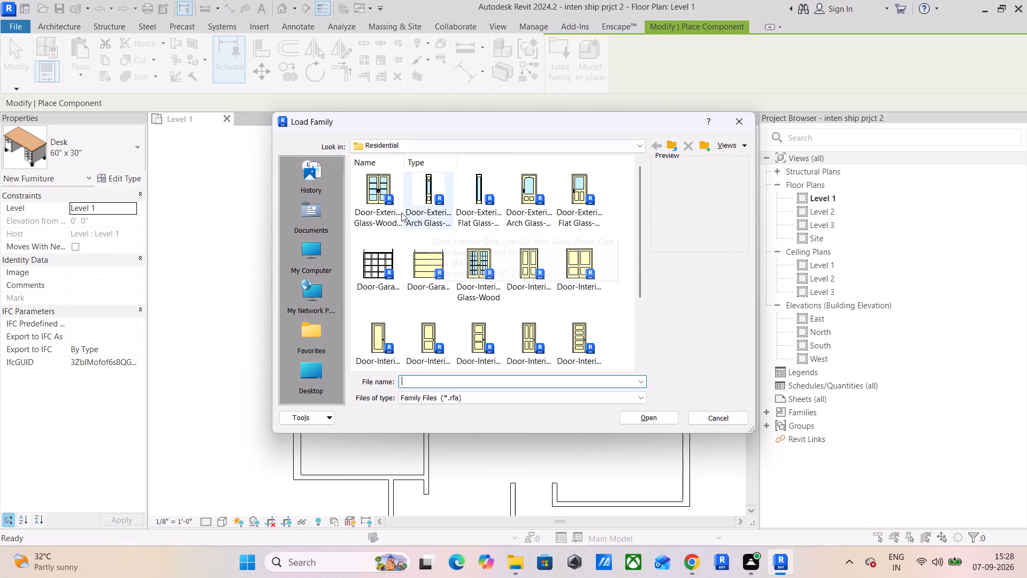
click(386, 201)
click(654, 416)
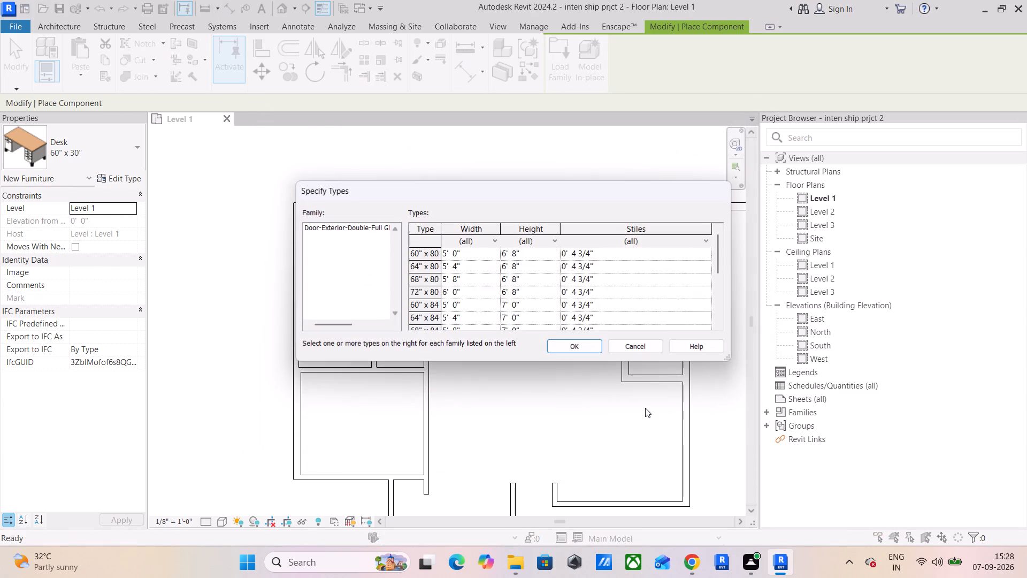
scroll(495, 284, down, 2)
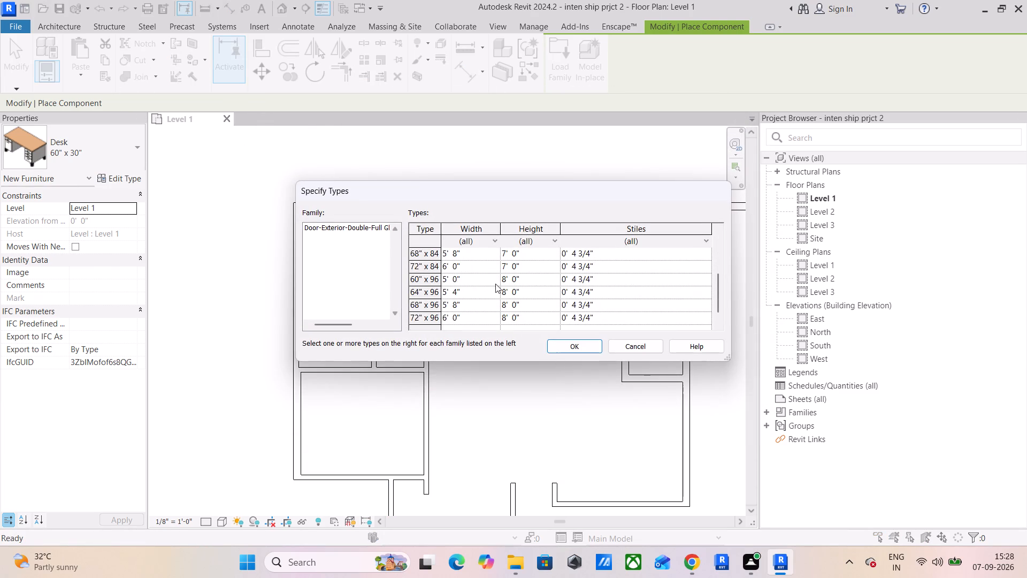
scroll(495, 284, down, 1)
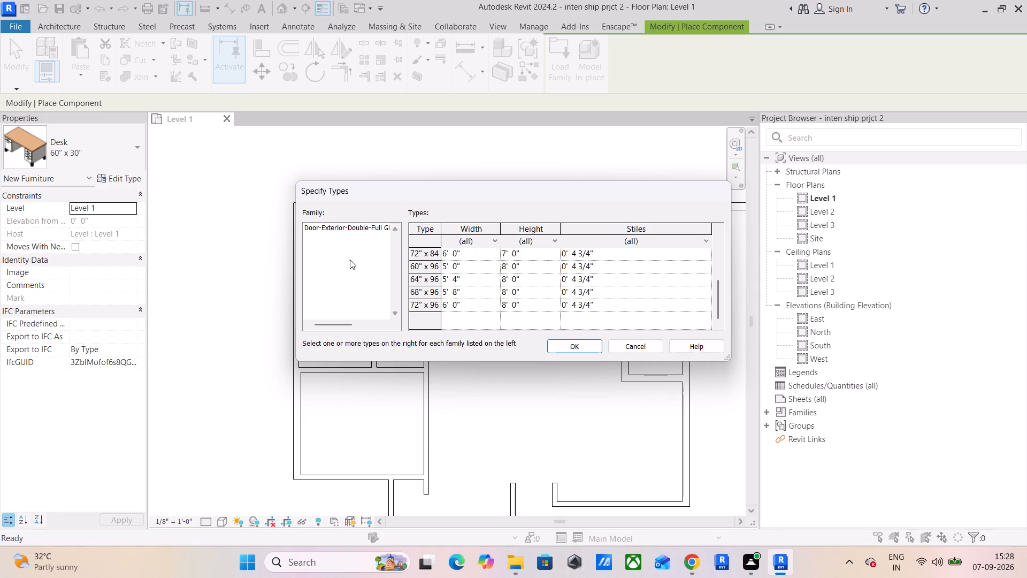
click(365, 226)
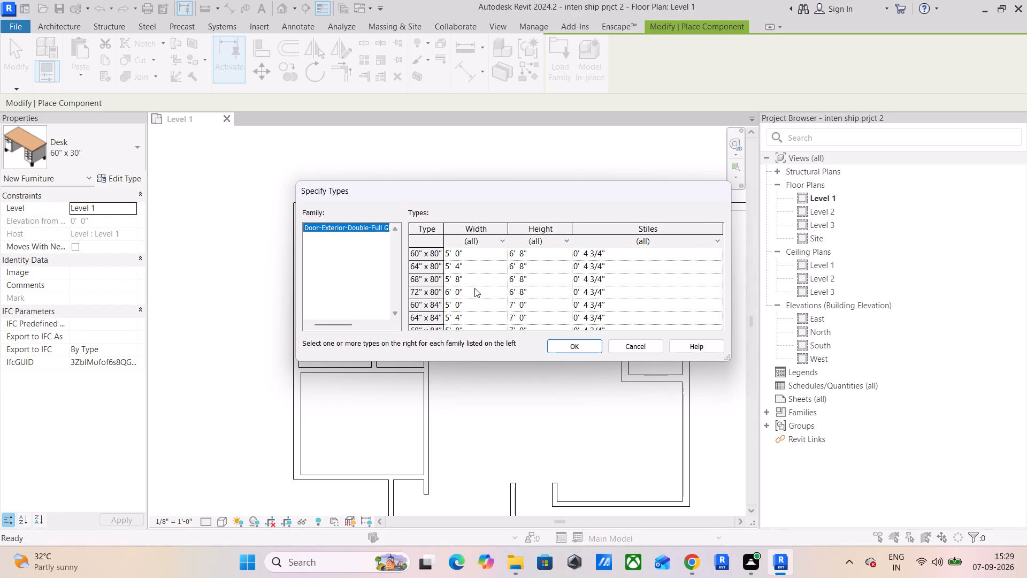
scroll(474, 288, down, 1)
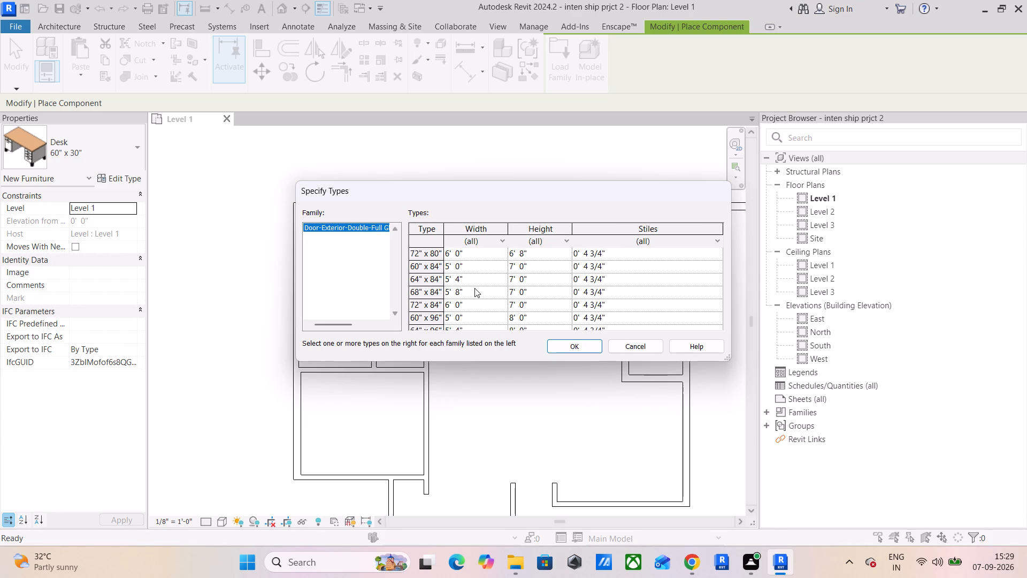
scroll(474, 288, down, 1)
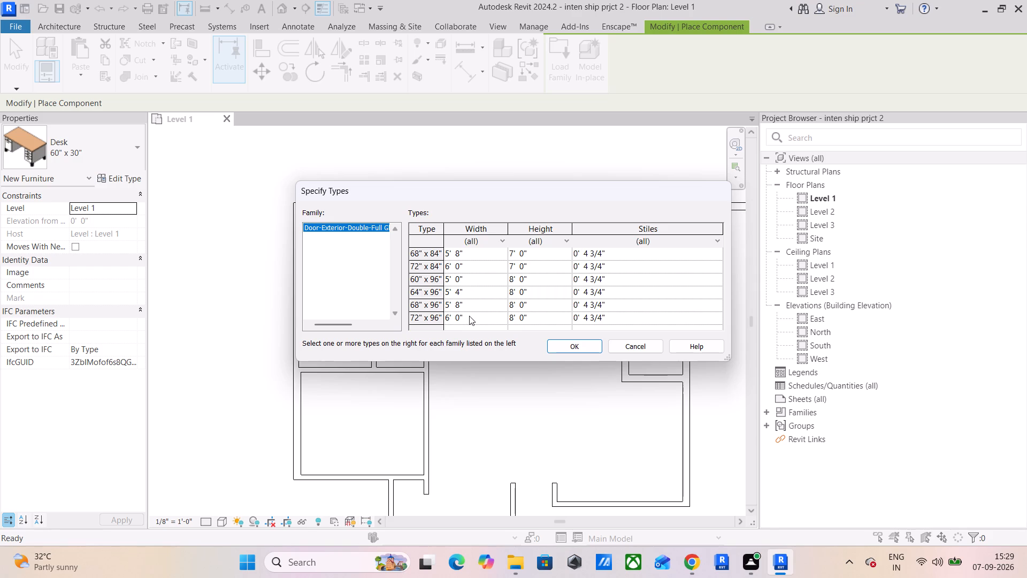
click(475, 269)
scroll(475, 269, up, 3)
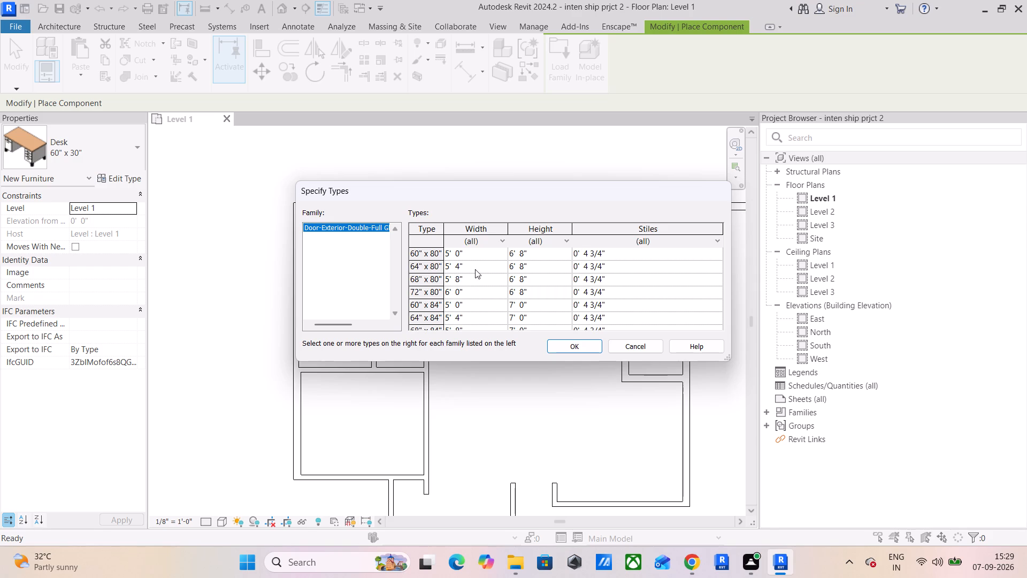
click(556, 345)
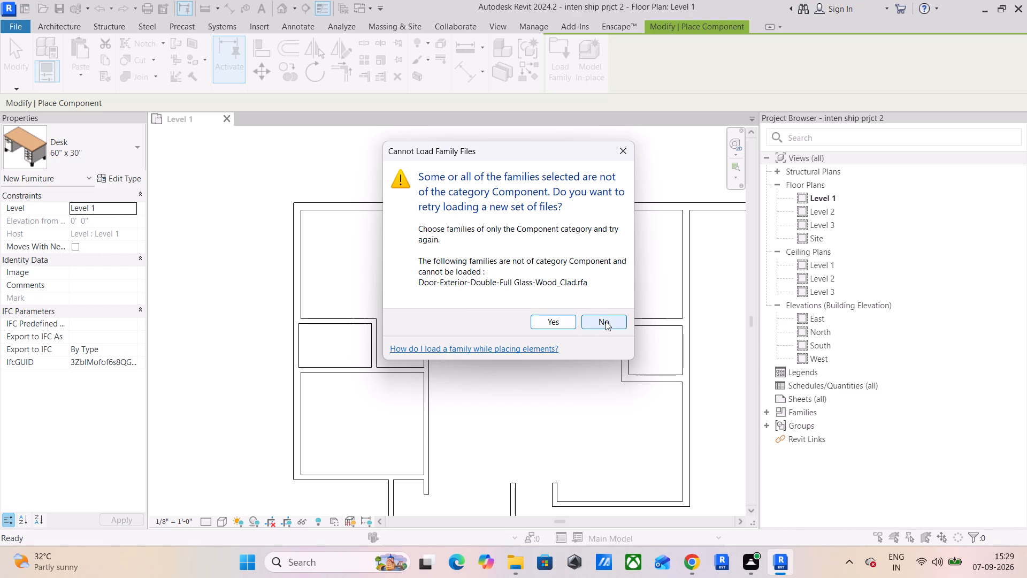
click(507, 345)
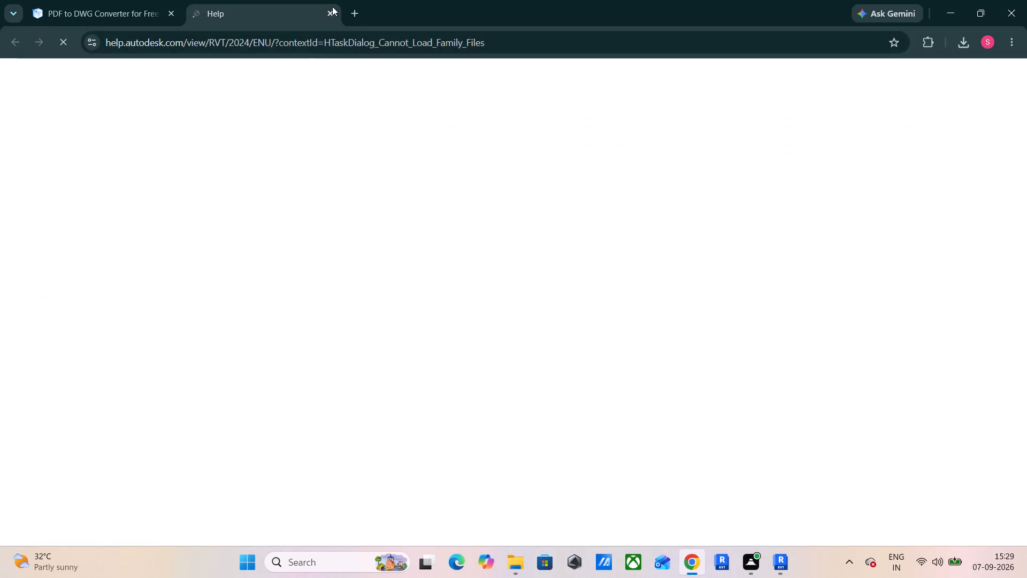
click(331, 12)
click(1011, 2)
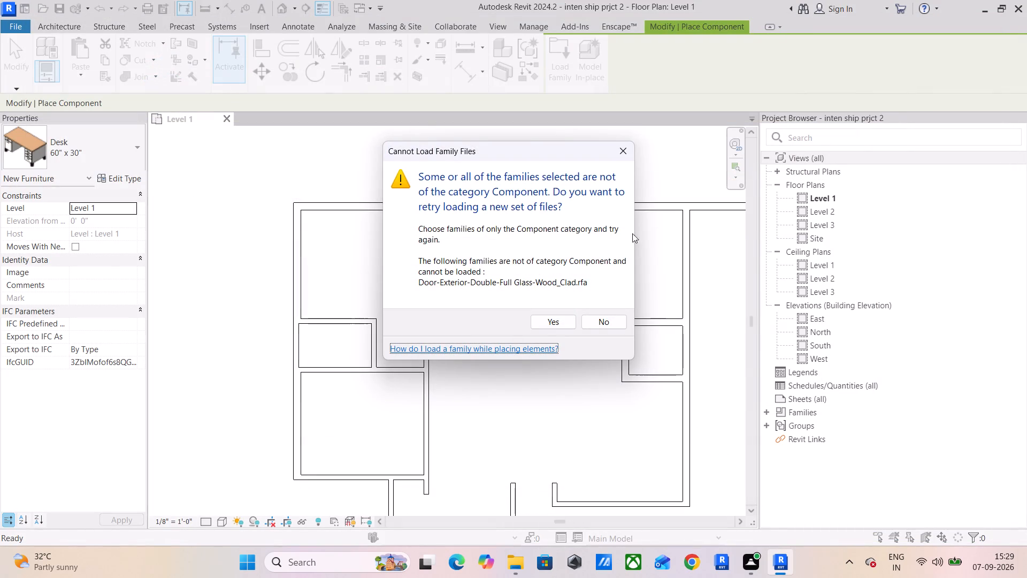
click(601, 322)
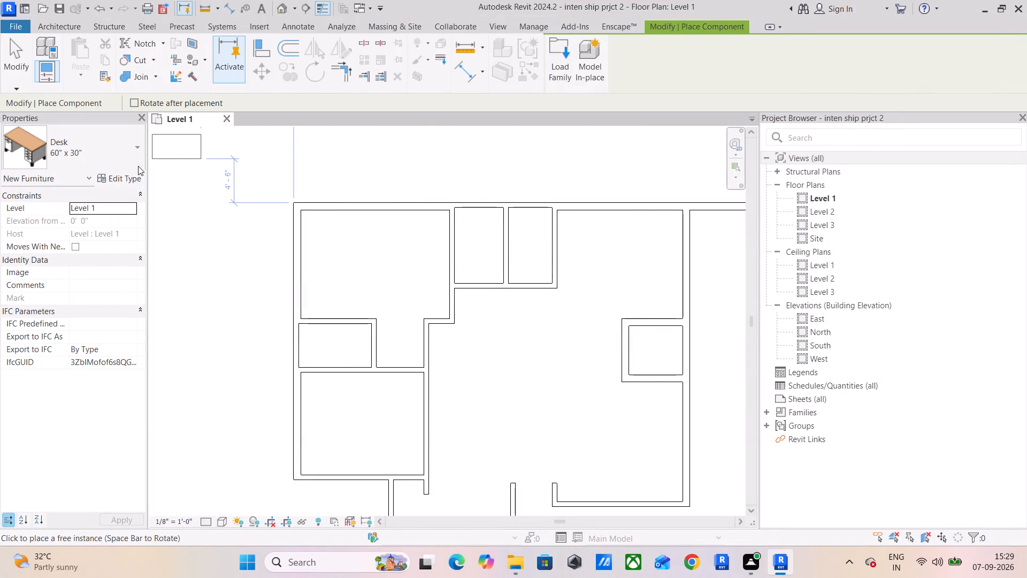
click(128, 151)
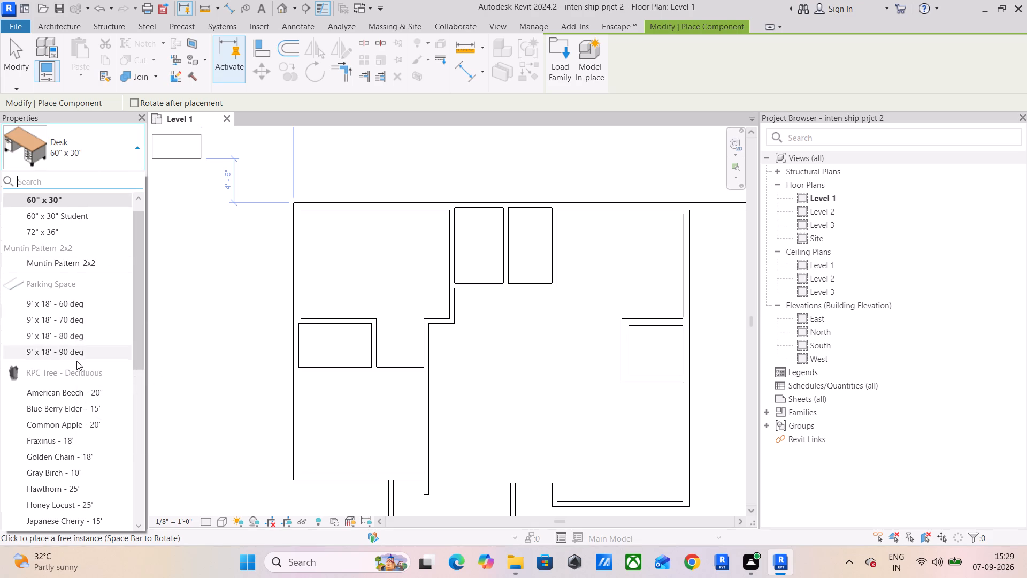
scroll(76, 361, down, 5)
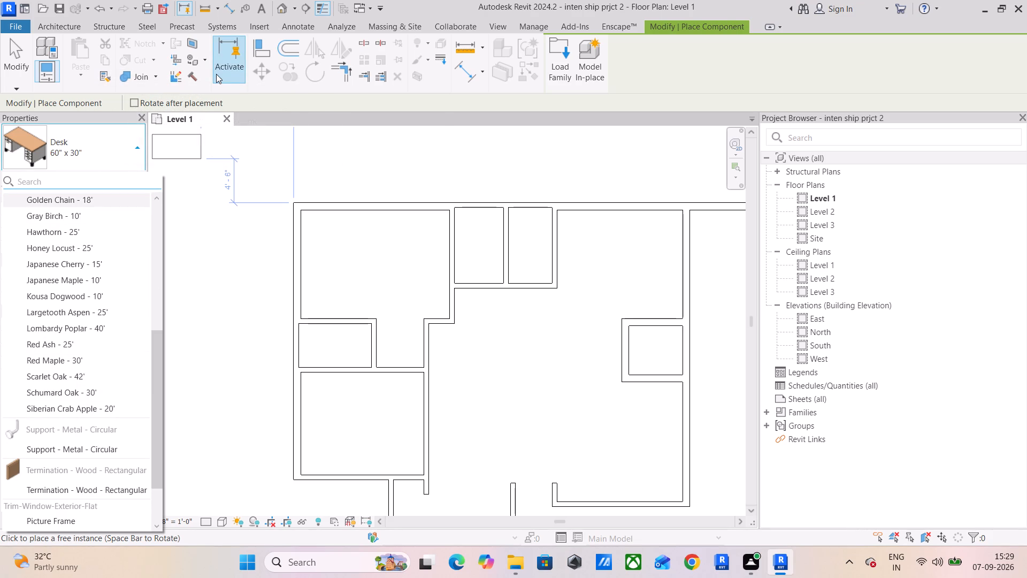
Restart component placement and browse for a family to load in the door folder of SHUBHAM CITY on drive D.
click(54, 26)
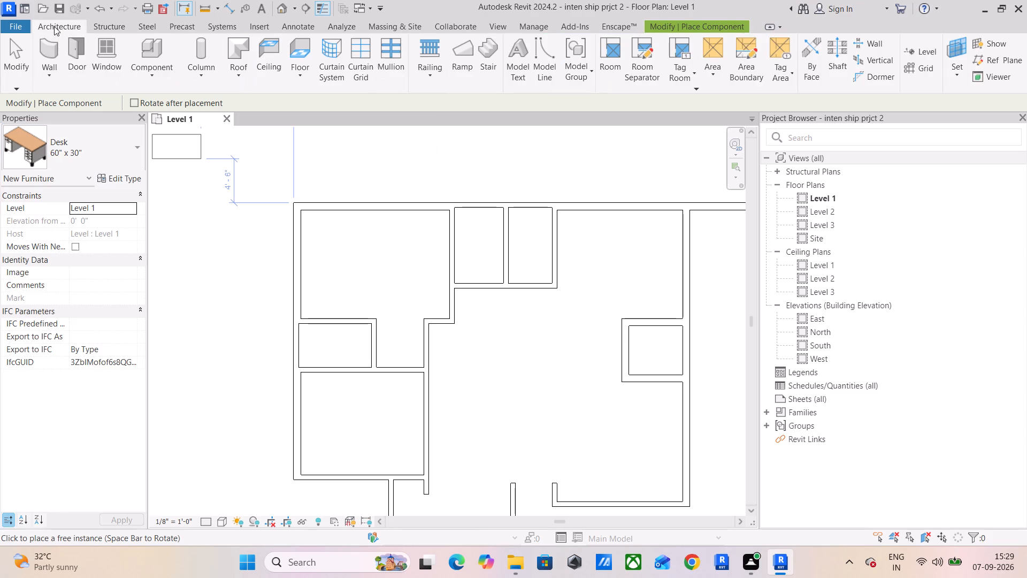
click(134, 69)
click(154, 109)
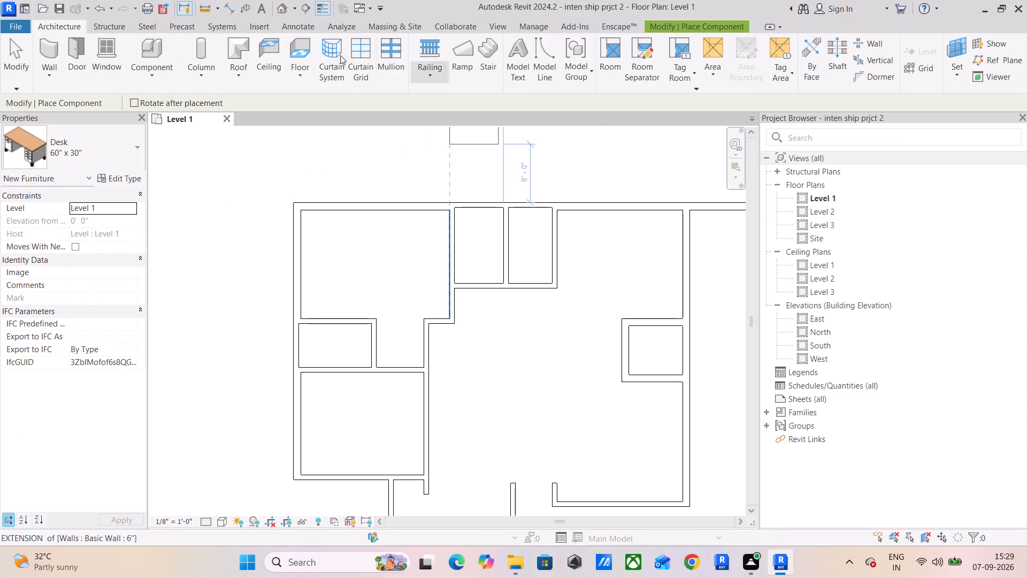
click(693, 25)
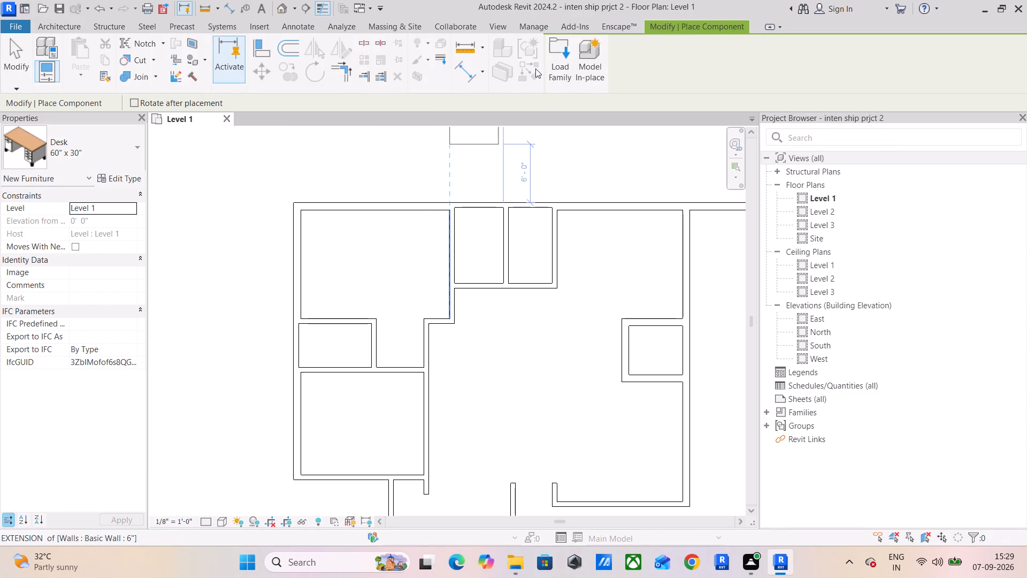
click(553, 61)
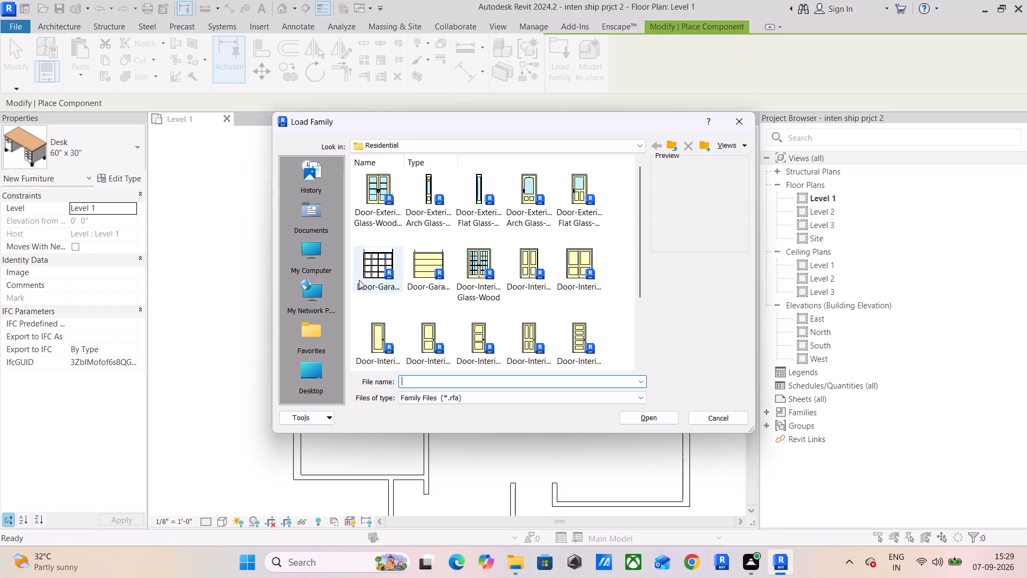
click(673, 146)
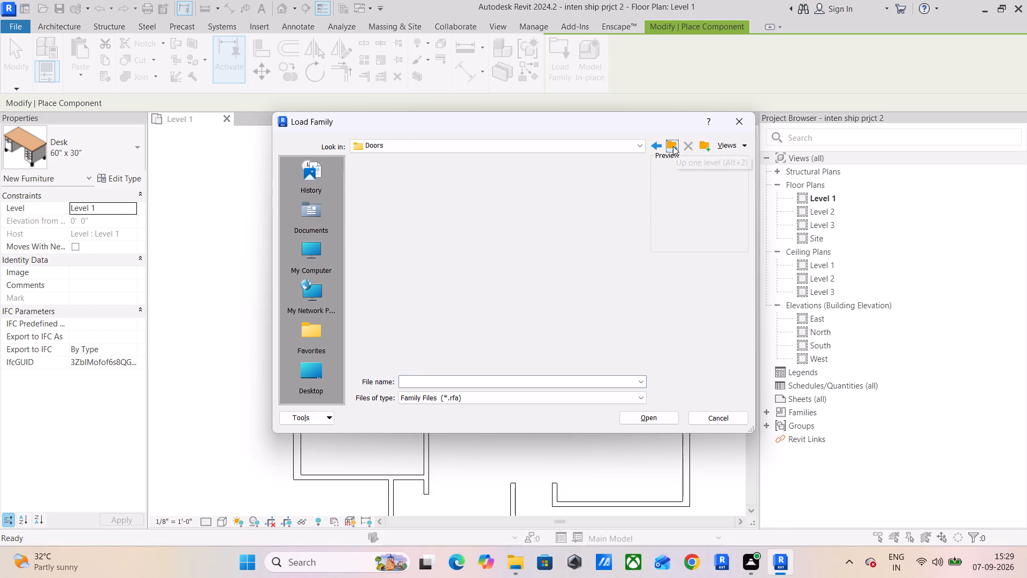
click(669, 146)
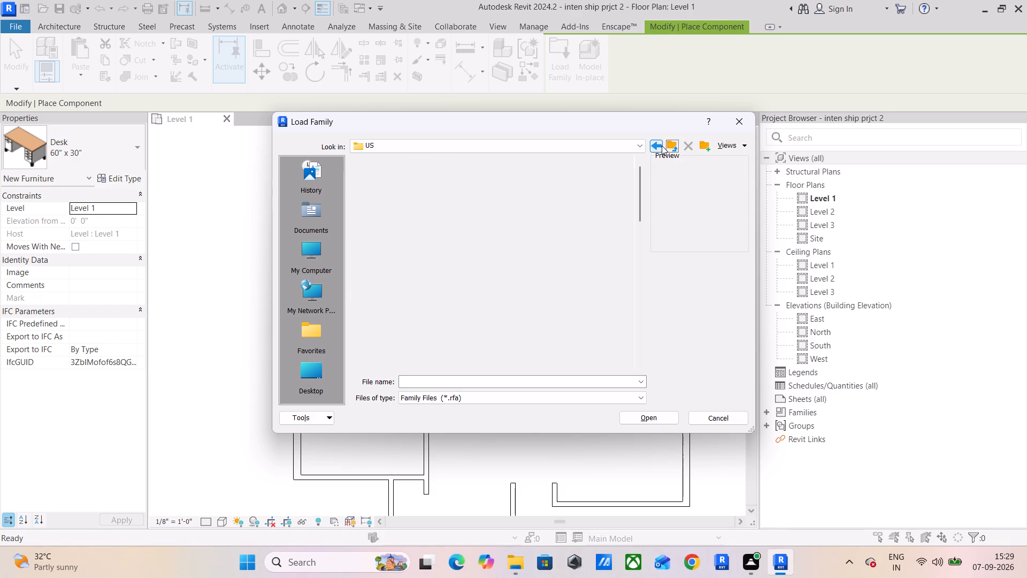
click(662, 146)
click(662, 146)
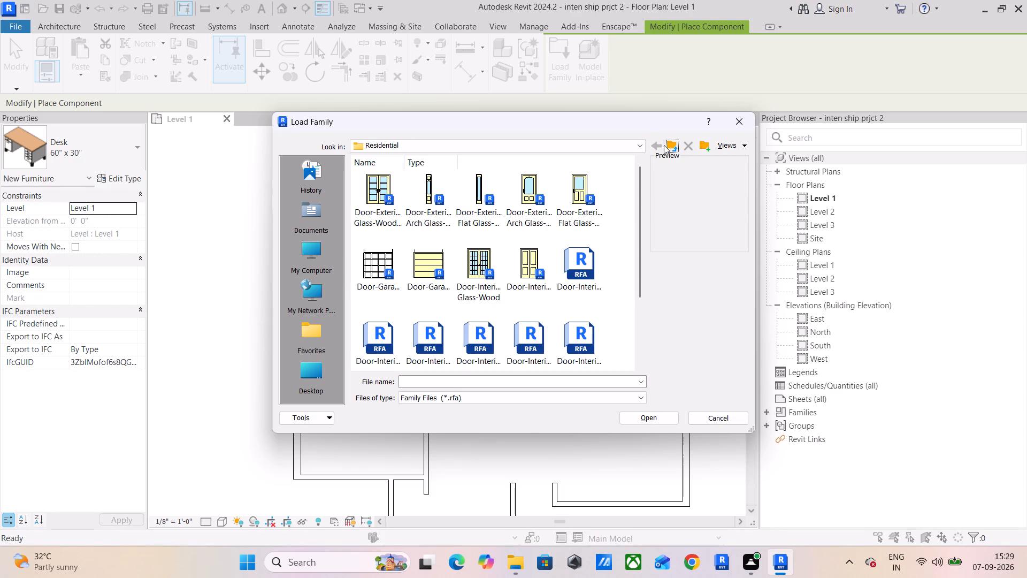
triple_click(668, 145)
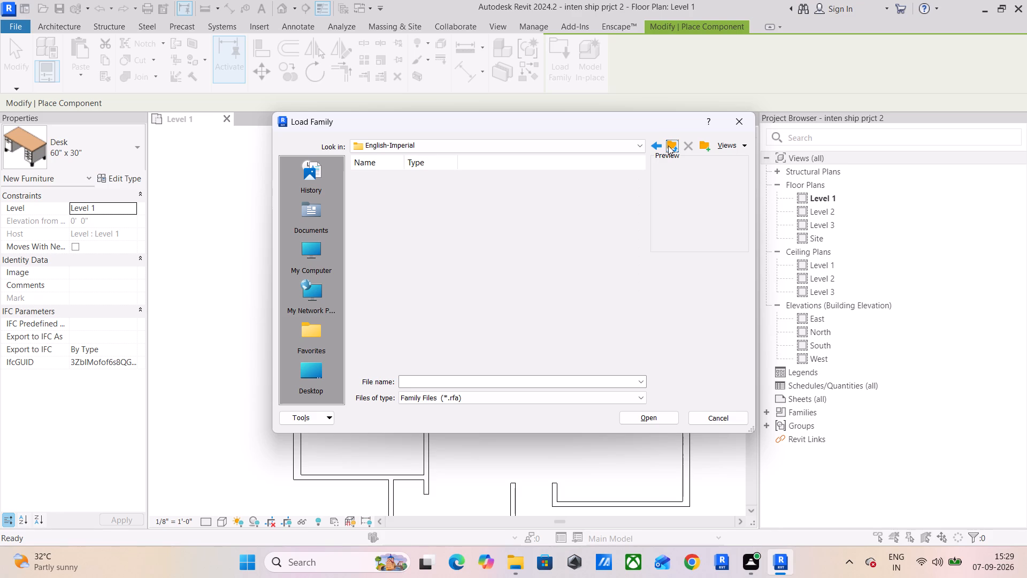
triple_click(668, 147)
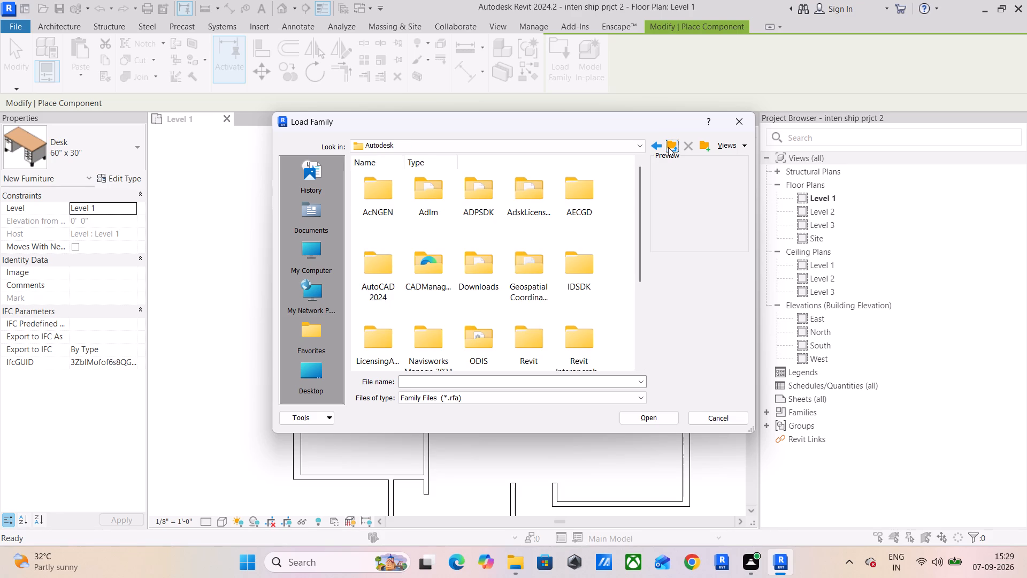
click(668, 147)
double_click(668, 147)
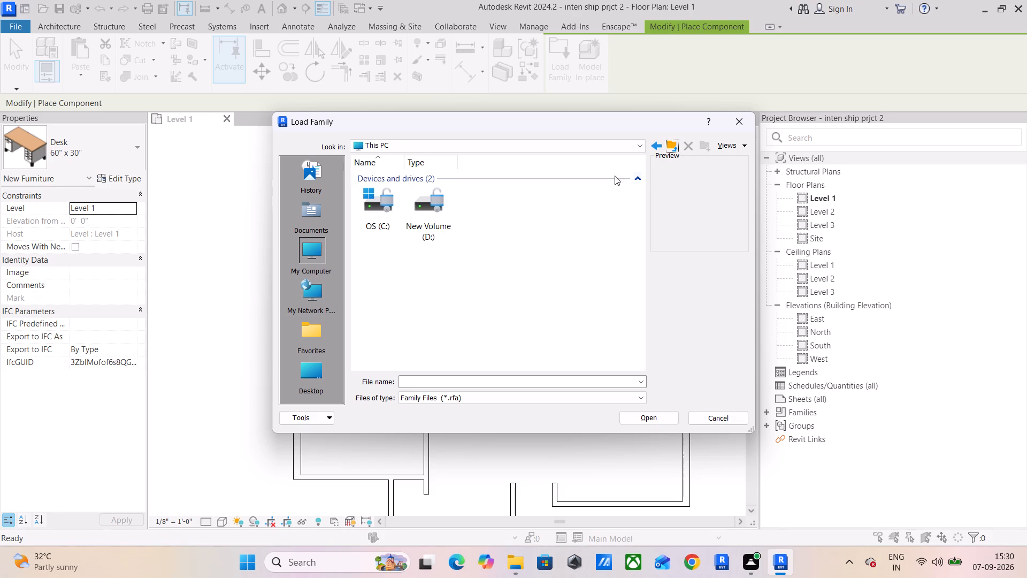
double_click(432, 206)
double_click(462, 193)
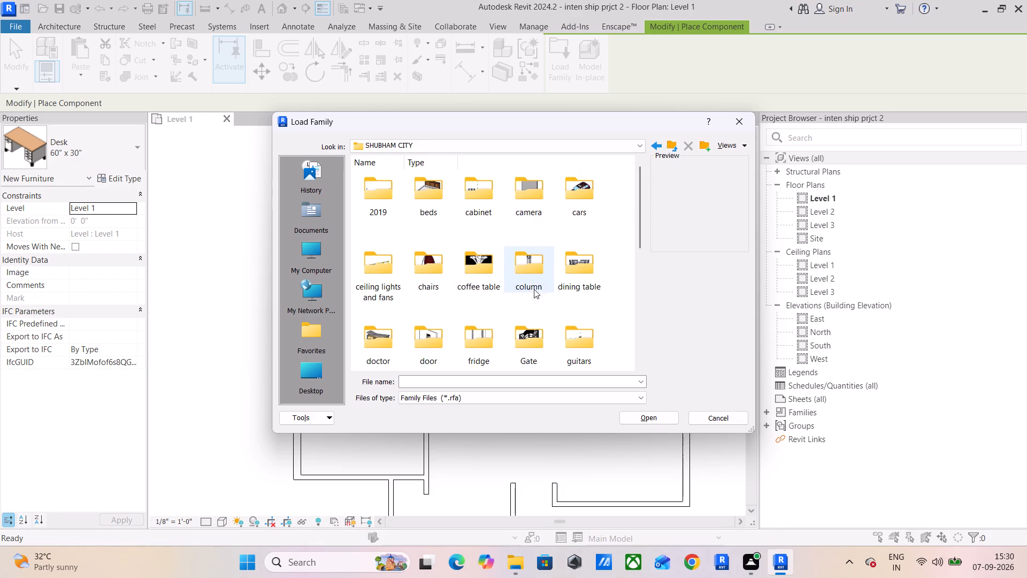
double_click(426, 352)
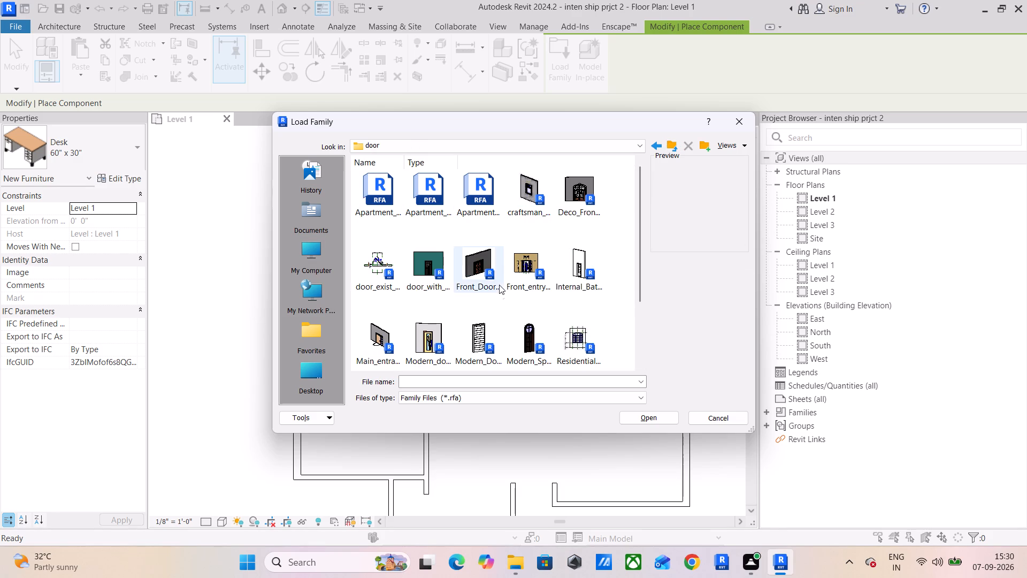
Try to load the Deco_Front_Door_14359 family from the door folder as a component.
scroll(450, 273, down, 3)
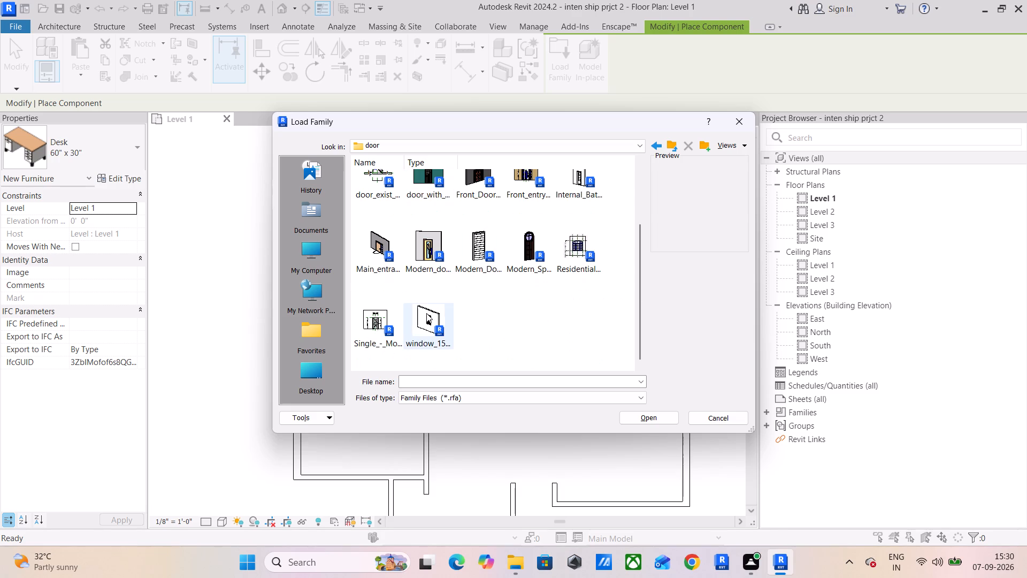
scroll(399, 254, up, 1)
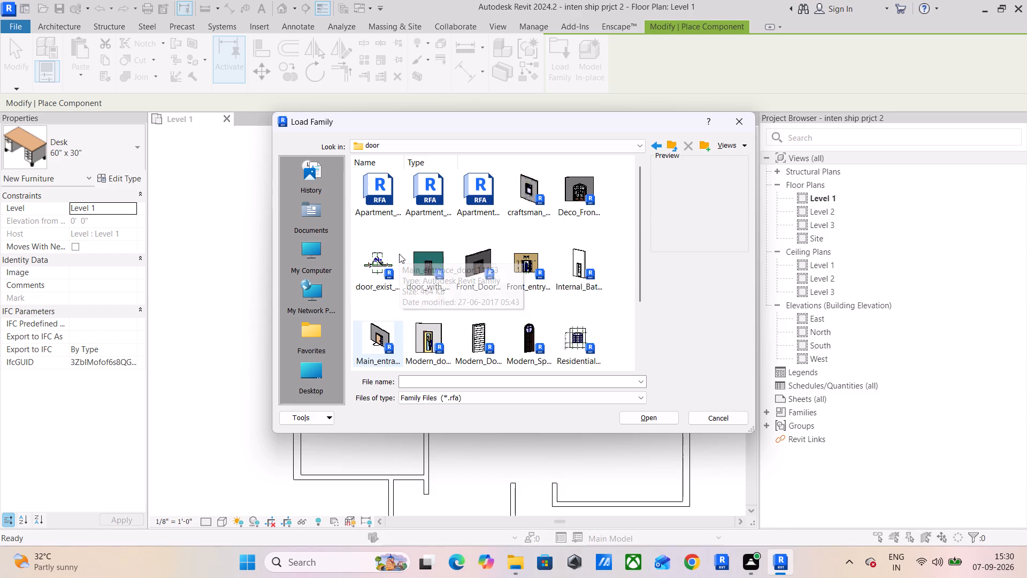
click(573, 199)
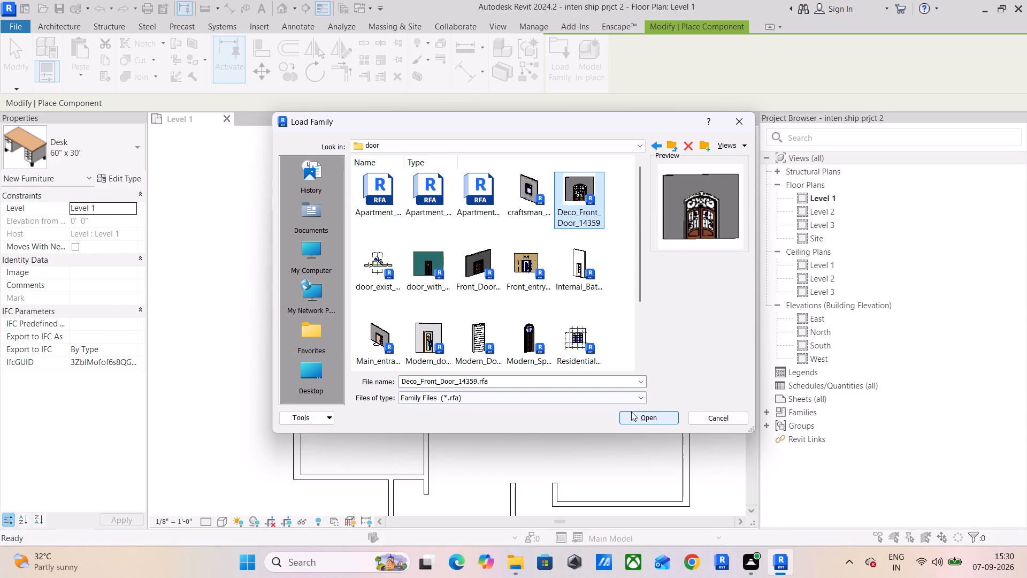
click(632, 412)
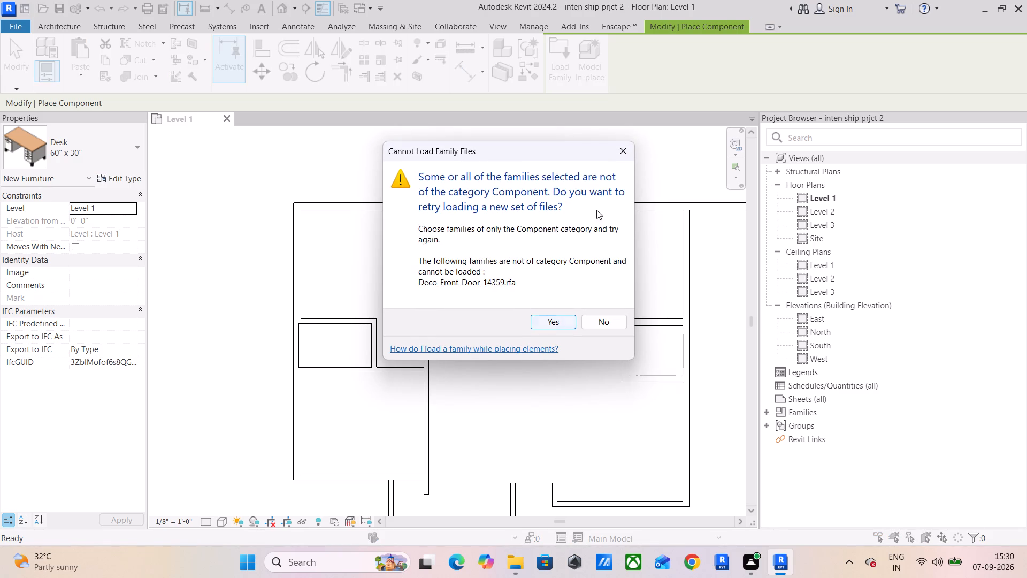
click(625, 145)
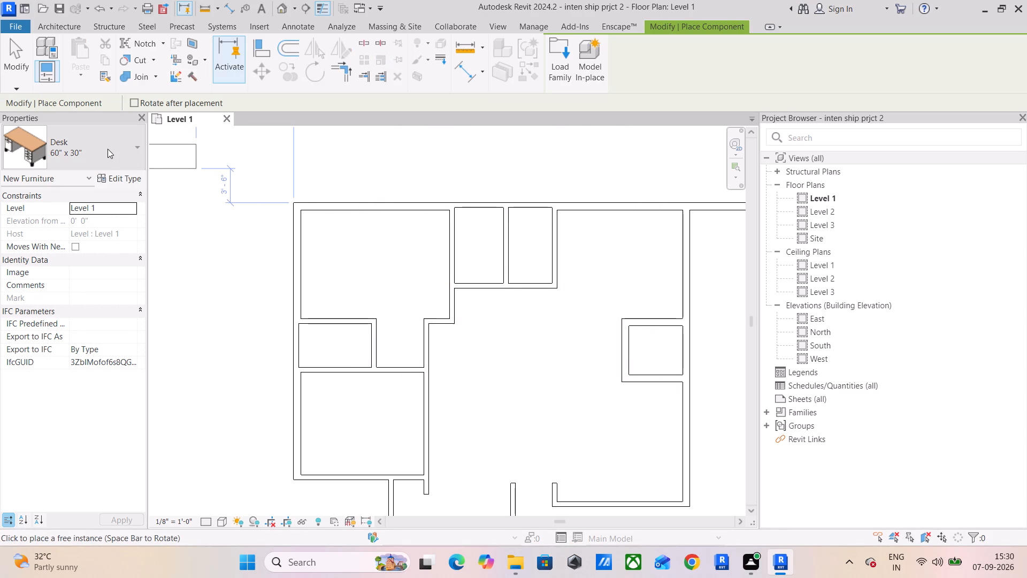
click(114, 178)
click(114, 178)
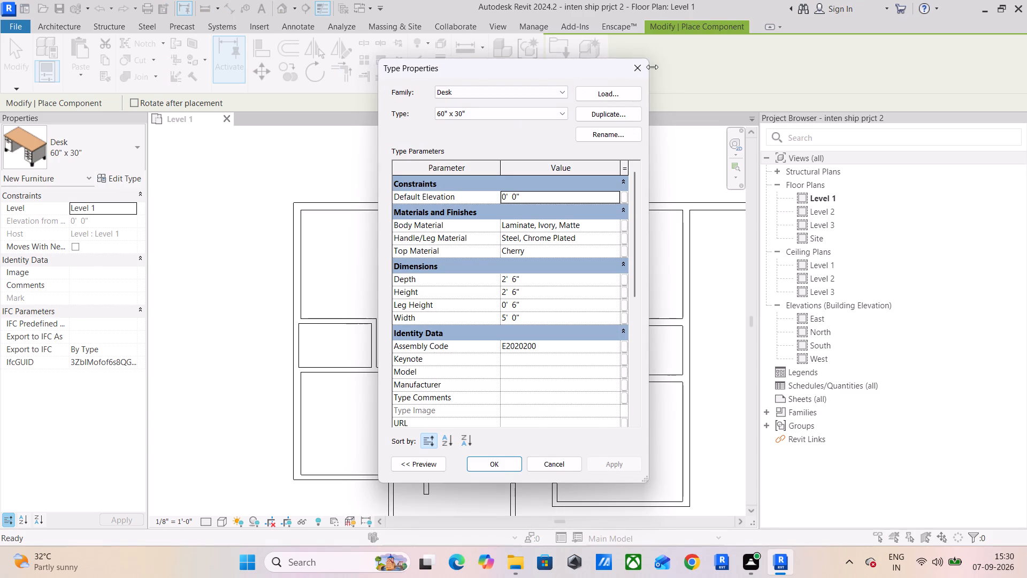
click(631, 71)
Switch the displayed properties from the new furniture to the Level 1 floor plan.
click(90, 177)
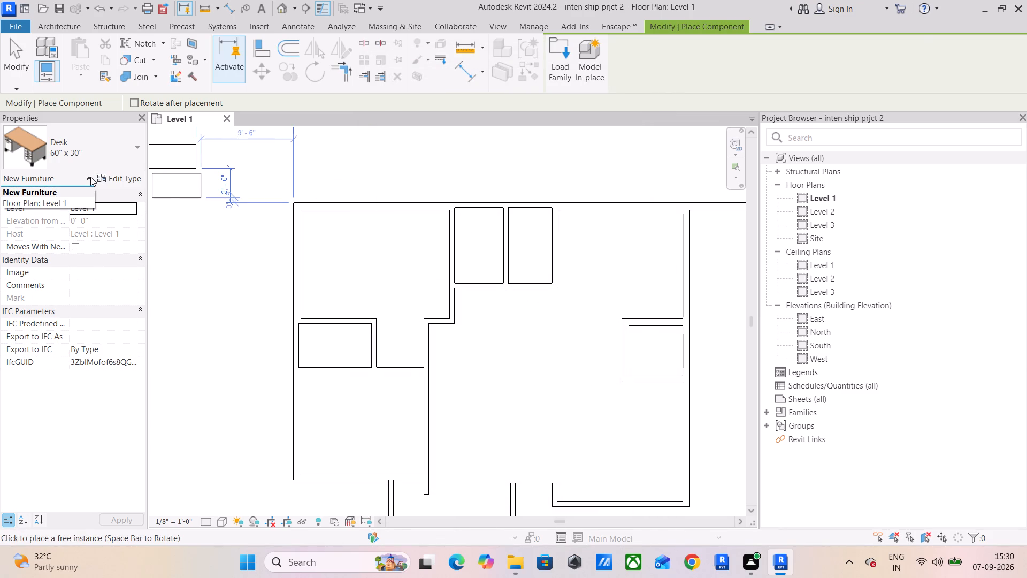
click(75, 208)
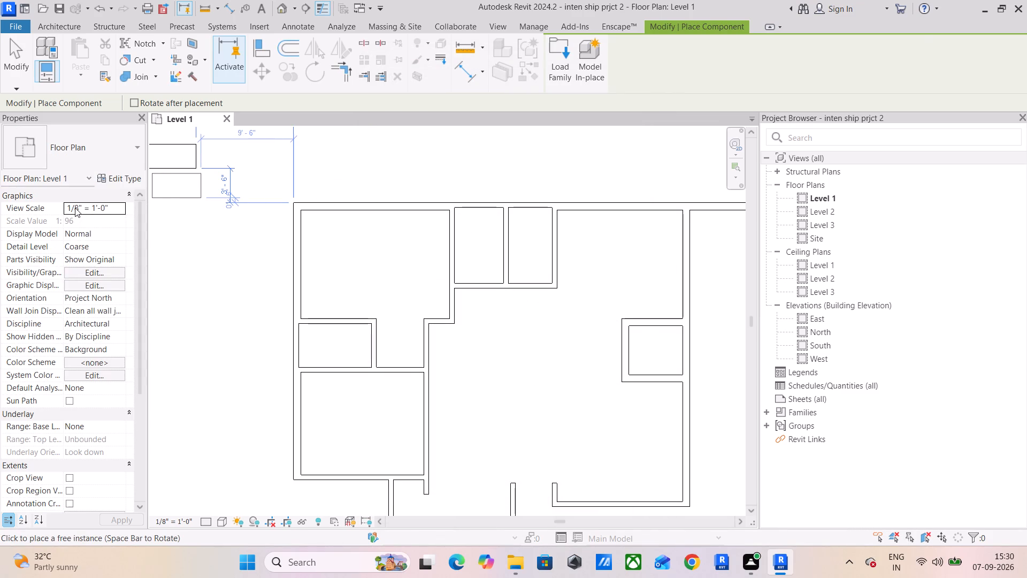
Browse for a family to load in the Residential doors folder of the RVT 2024 English-Imperial US library on drive C.
click(553, 56)
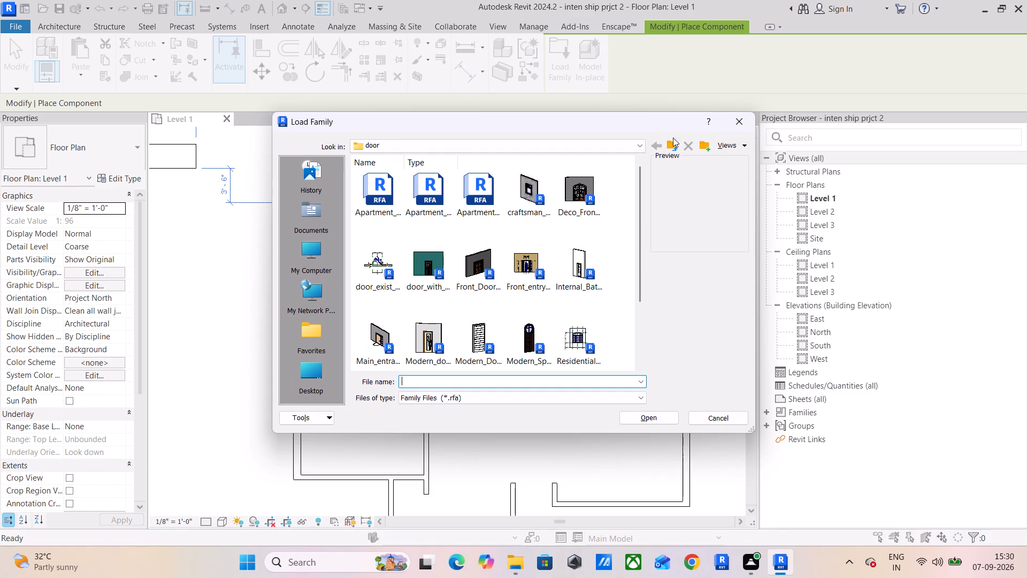
click(670, 145)
click(670, 145)
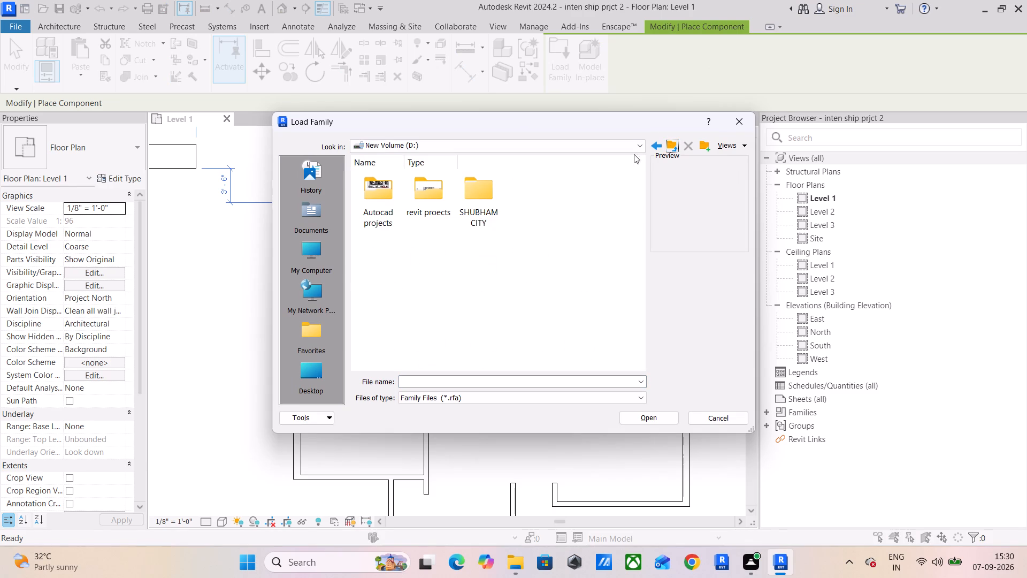
click(673, 146)
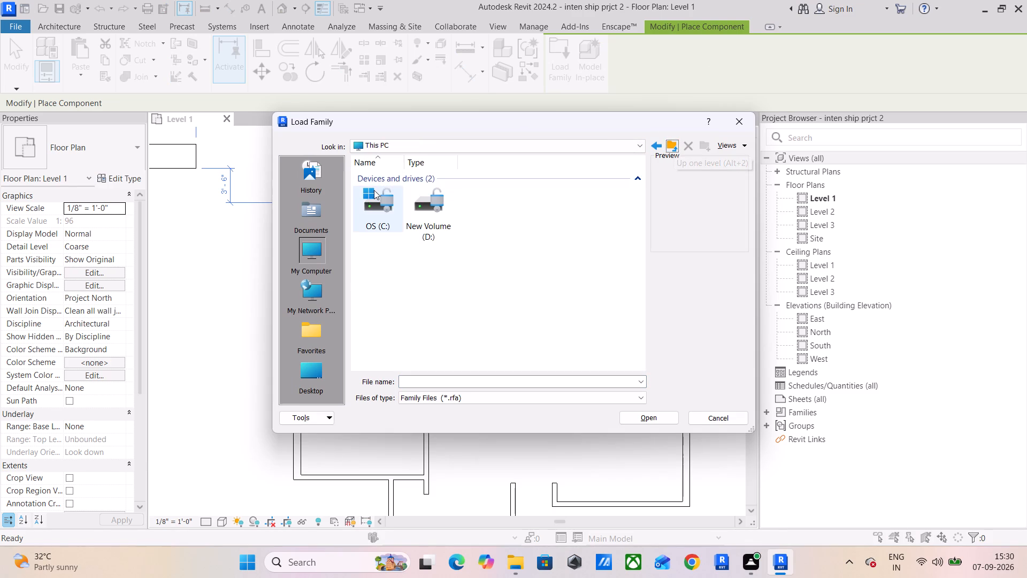
double_click(372, 194)
double_click(519, 276)
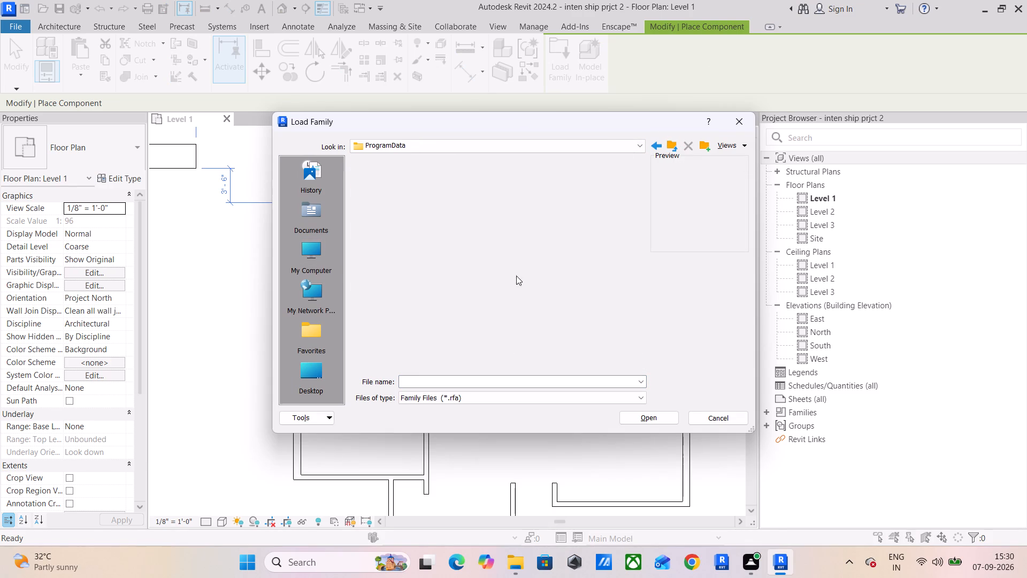
double_click(450, 198)
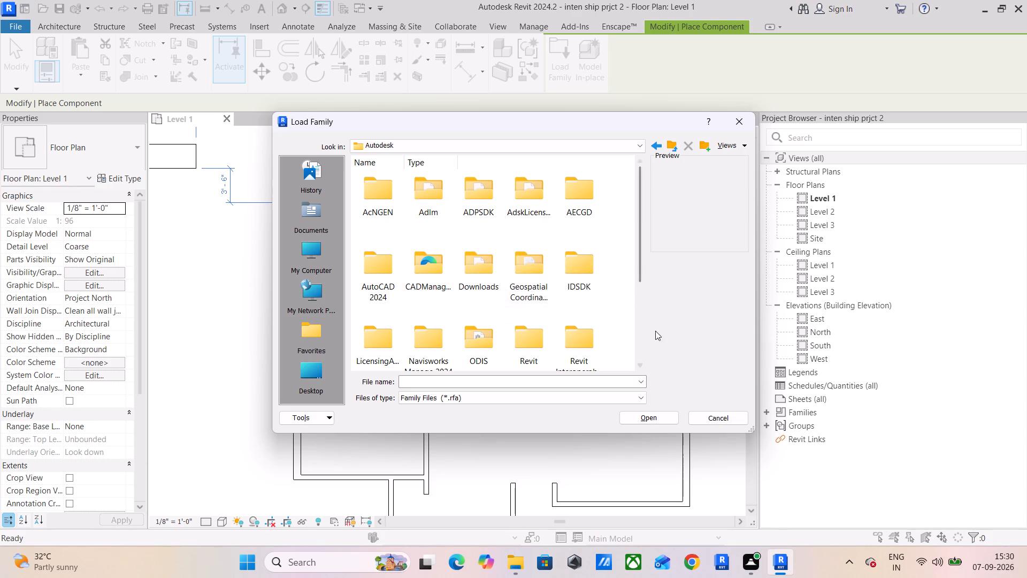
scroll(530, 245, down, 4)
double_click(517, 276)
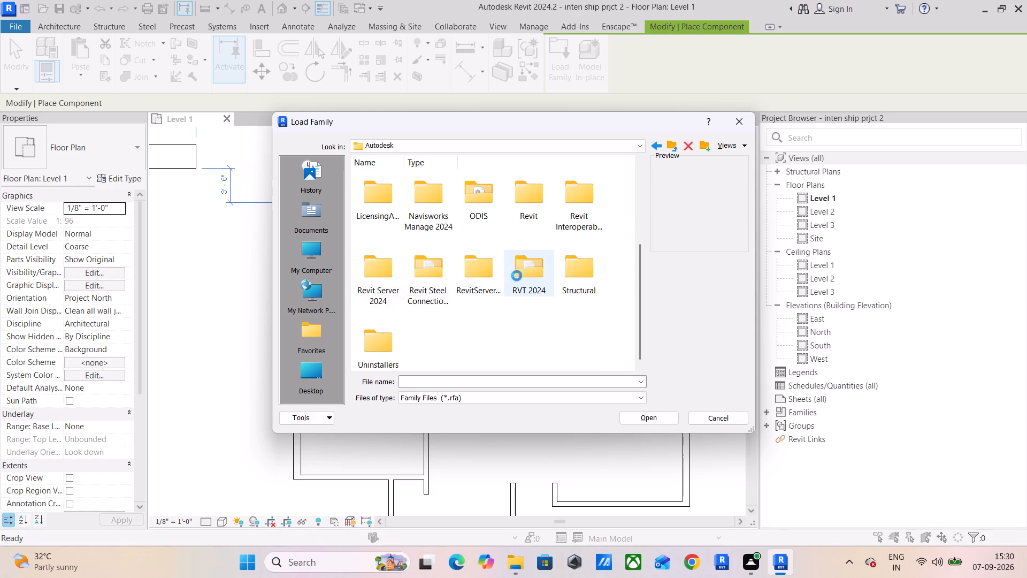
double_click(563, 193)
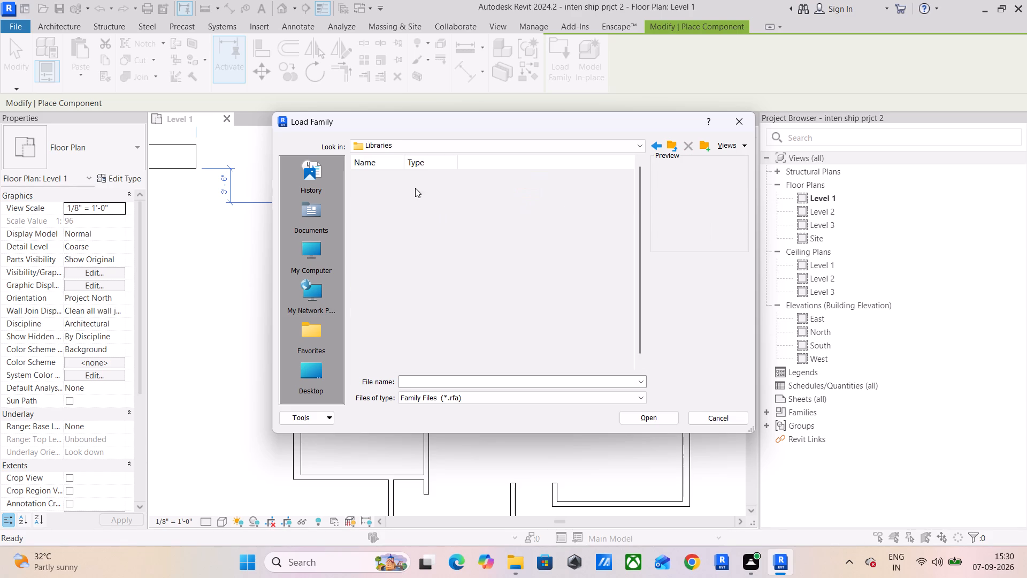
double_click(520, 198)
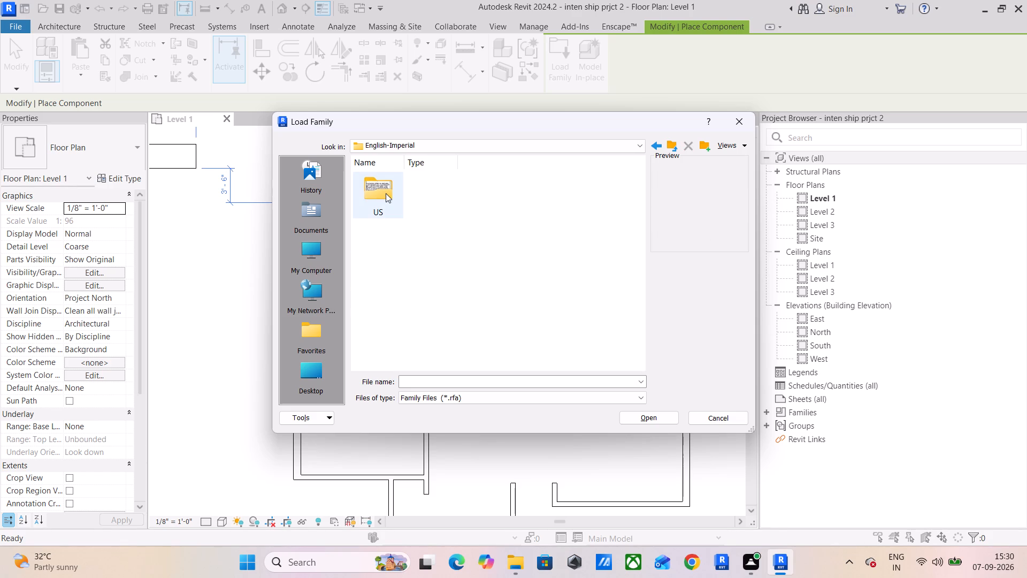
double_click(385, 193)
double_click(571, 267)
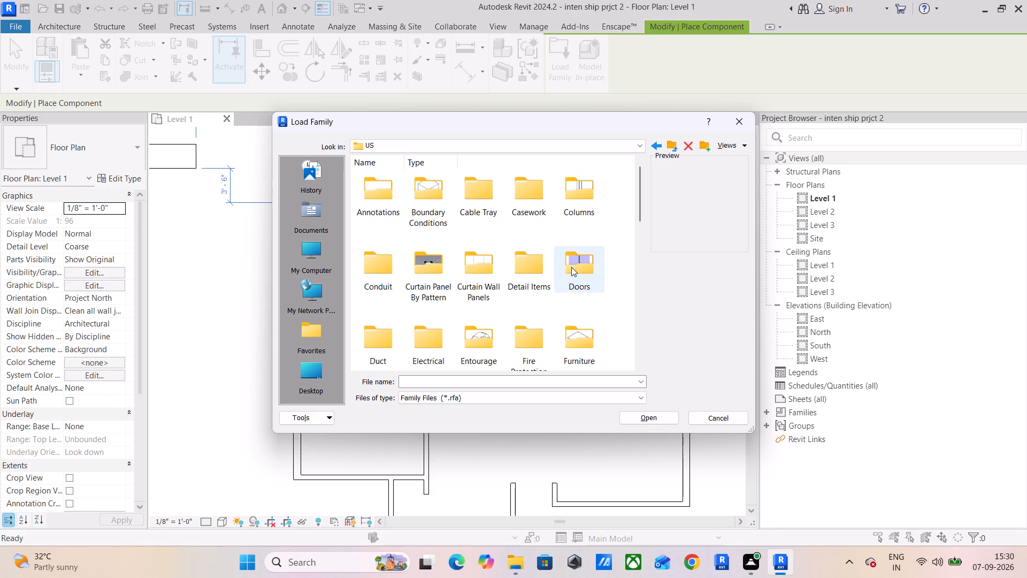
double_click(484, 196)
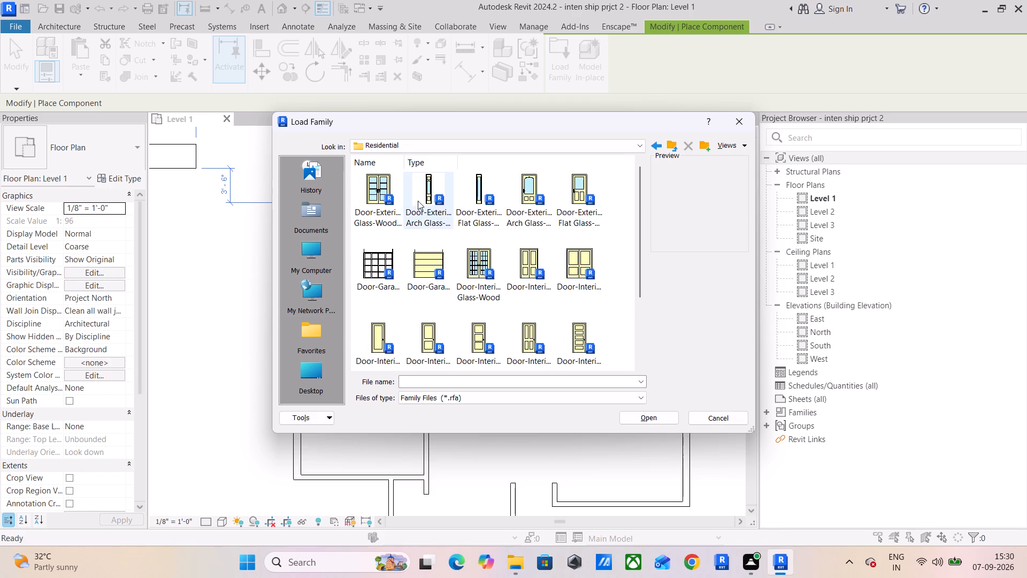
Load the Door-Interior-Double-Full Glass-Wood family with its 60" x 84" type.
click(381, 195)
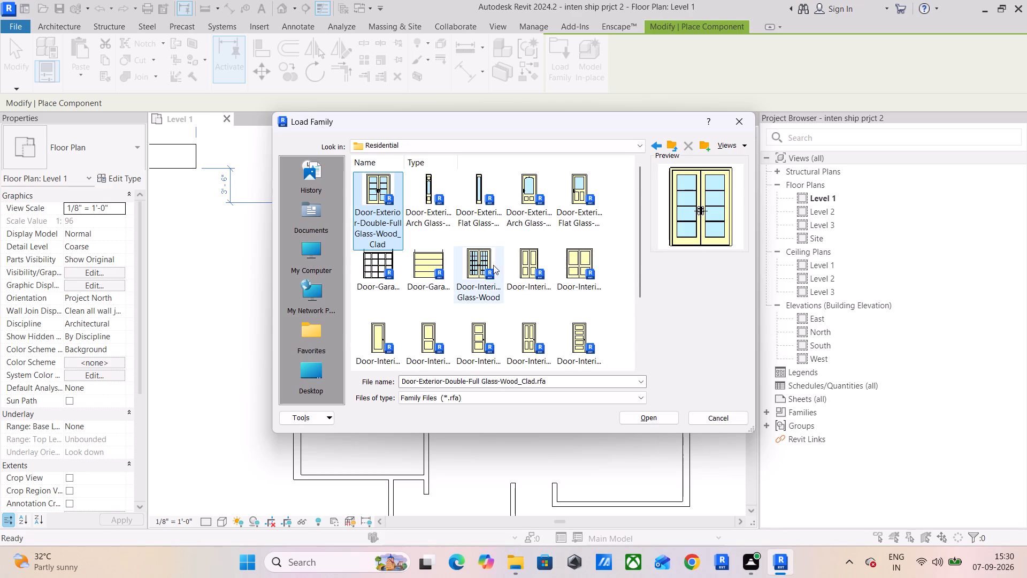
click(493, 265)
click(629, 418)
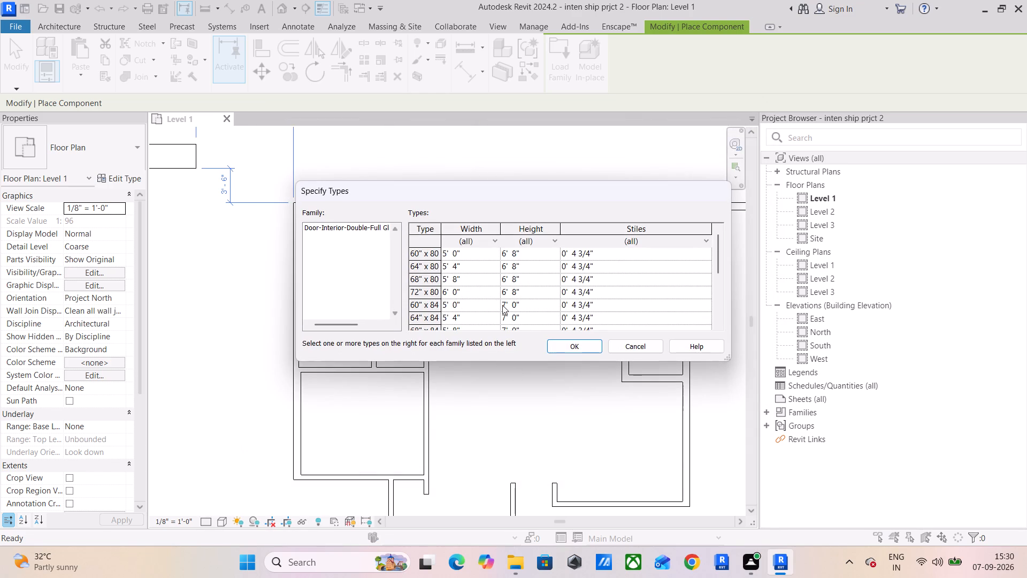
click(465, 279)
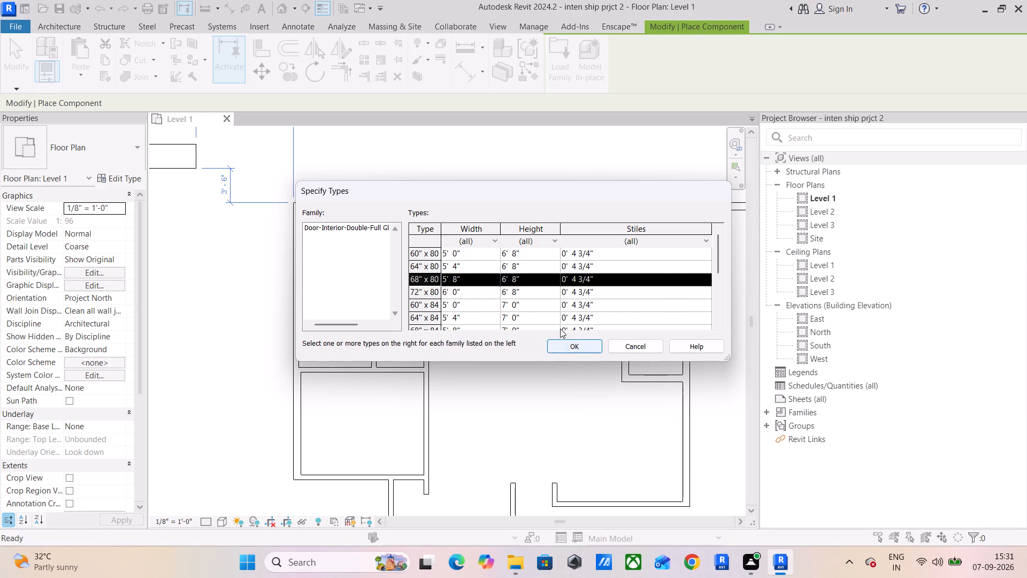
click(472, 303)
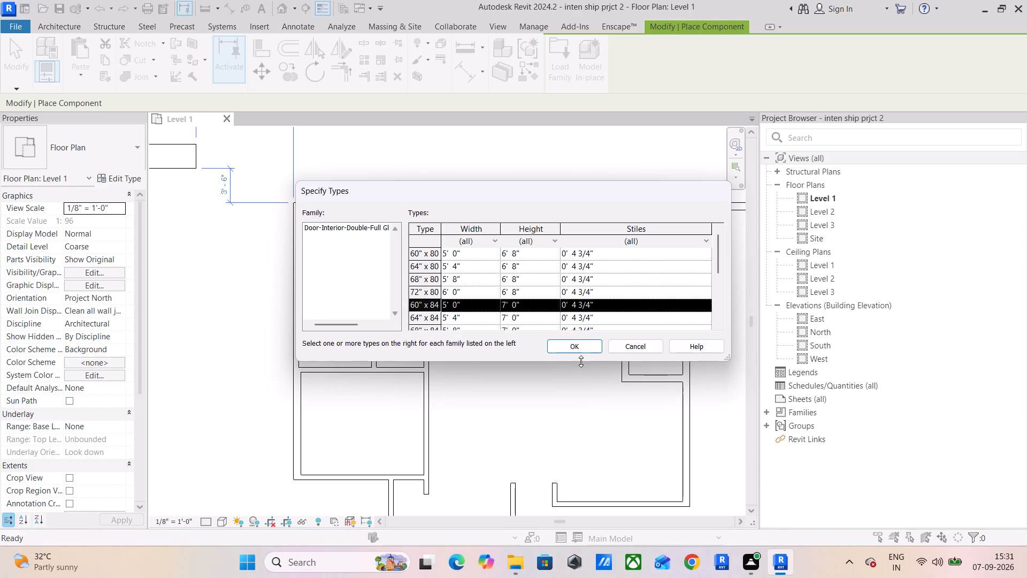
click(590, 344)
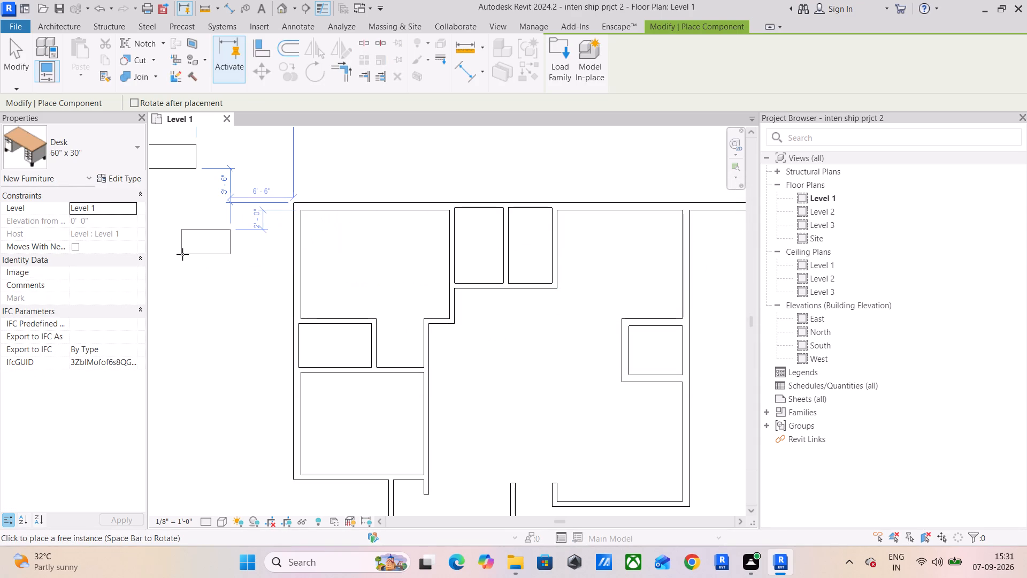
Look through the available component types for the newly loaded double glass door.
click(136, 150)
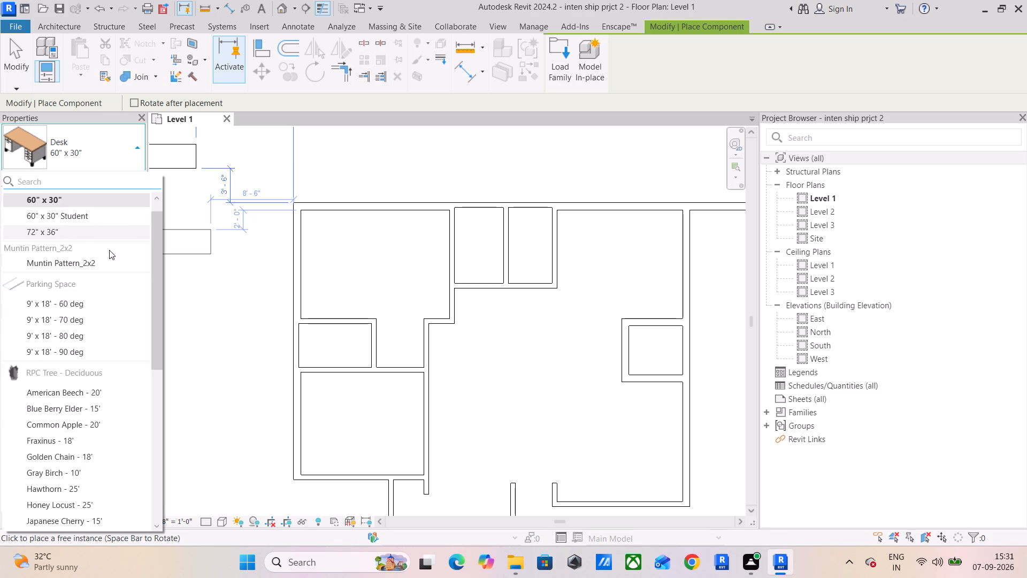
click(95, 213)
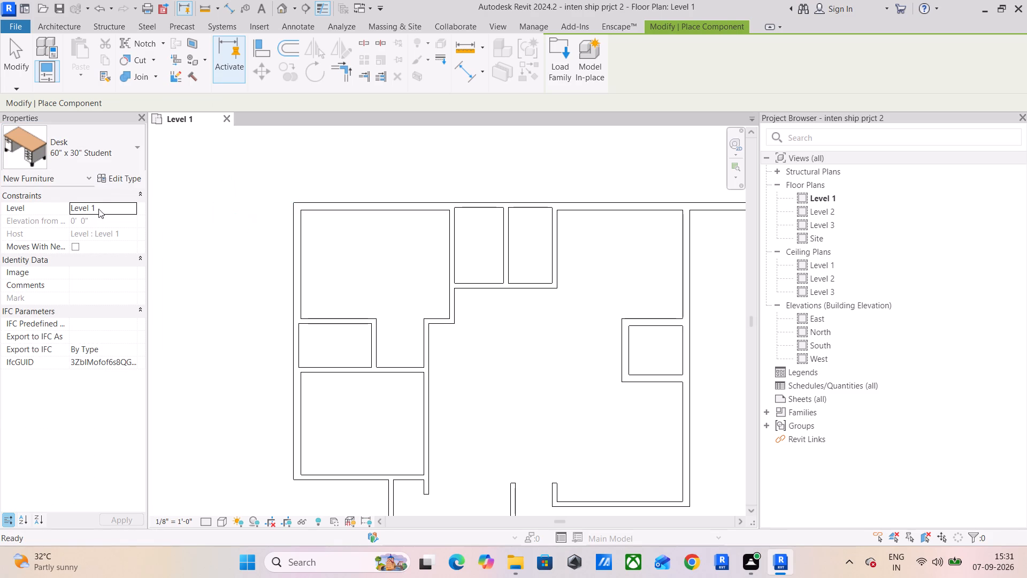
click(135, 157)
click(73, 218)
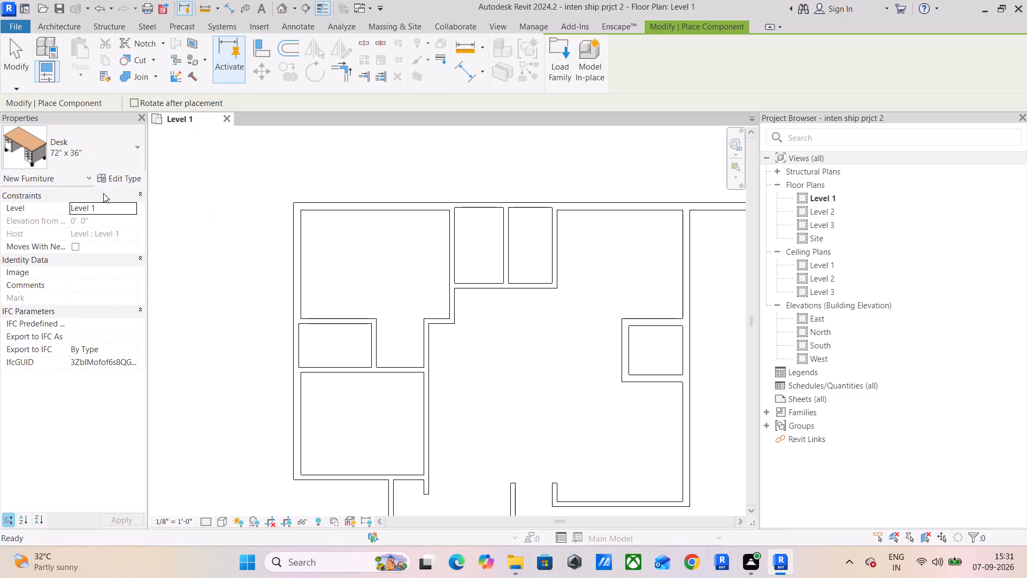
click(139, 158)
scroll(63, 381, down, 6)
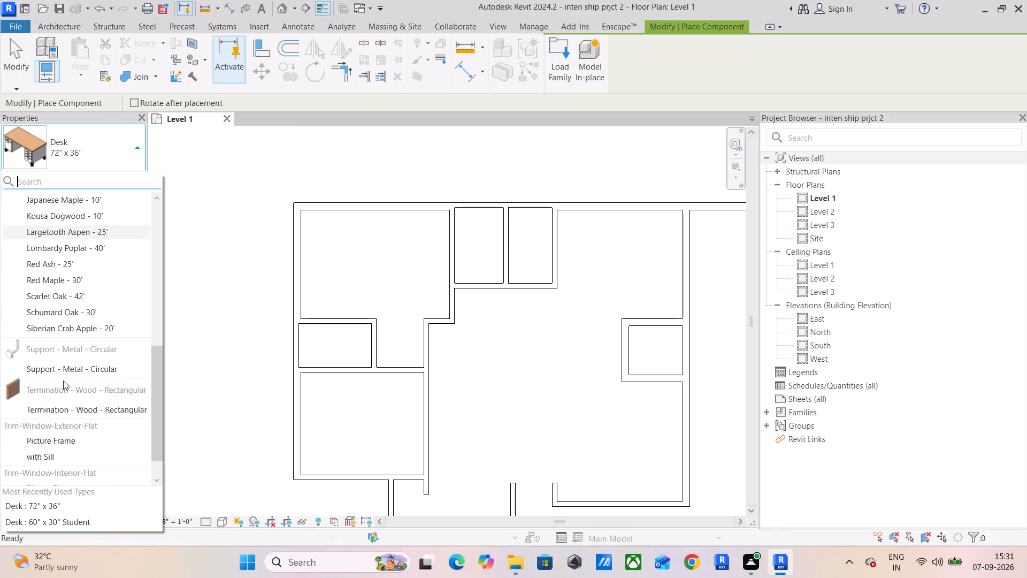
scroll(63, 381, down, 4)
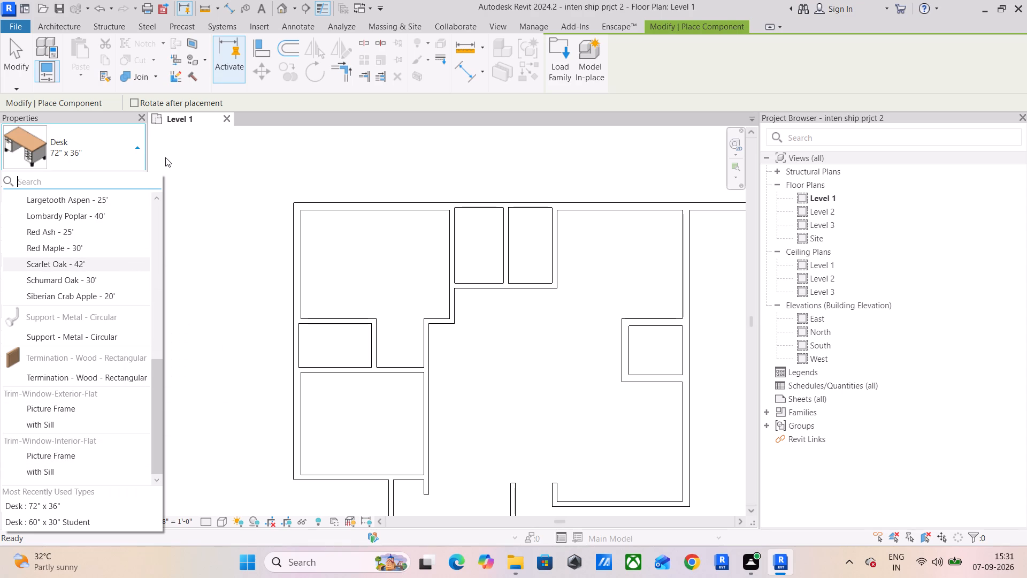
click(115, 159)
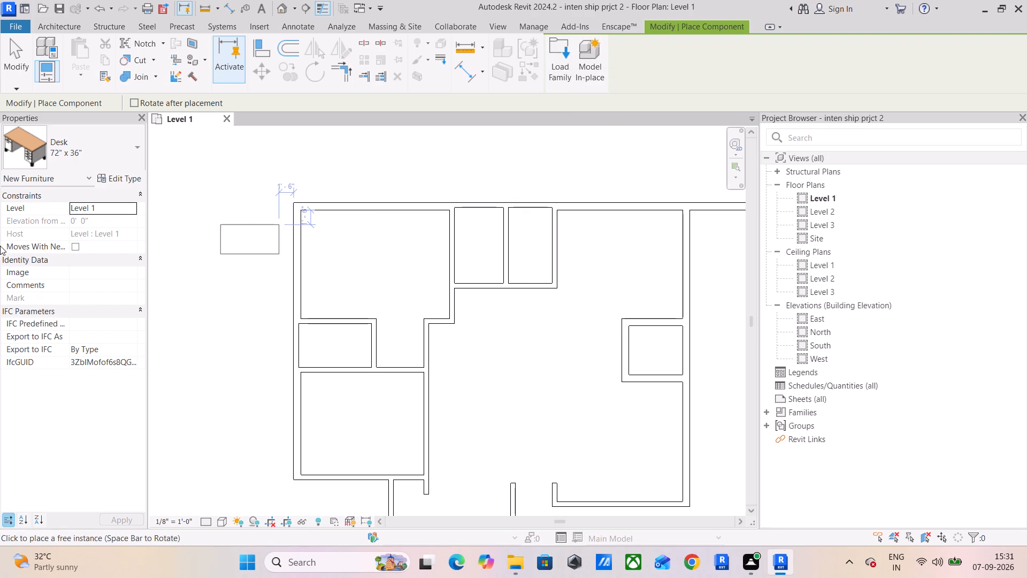
click(135, 150)
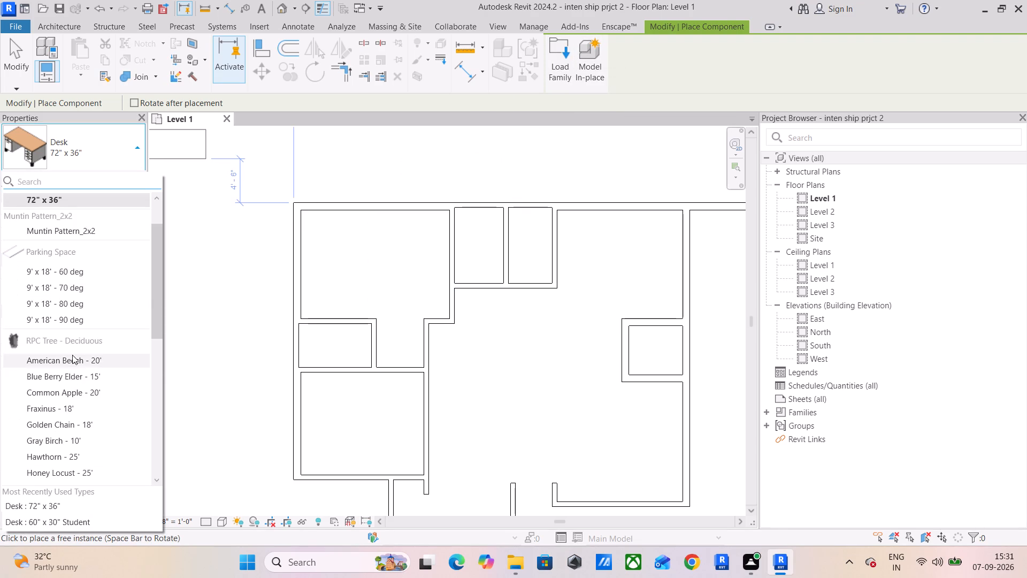
scroll(72, 355, down, 13)
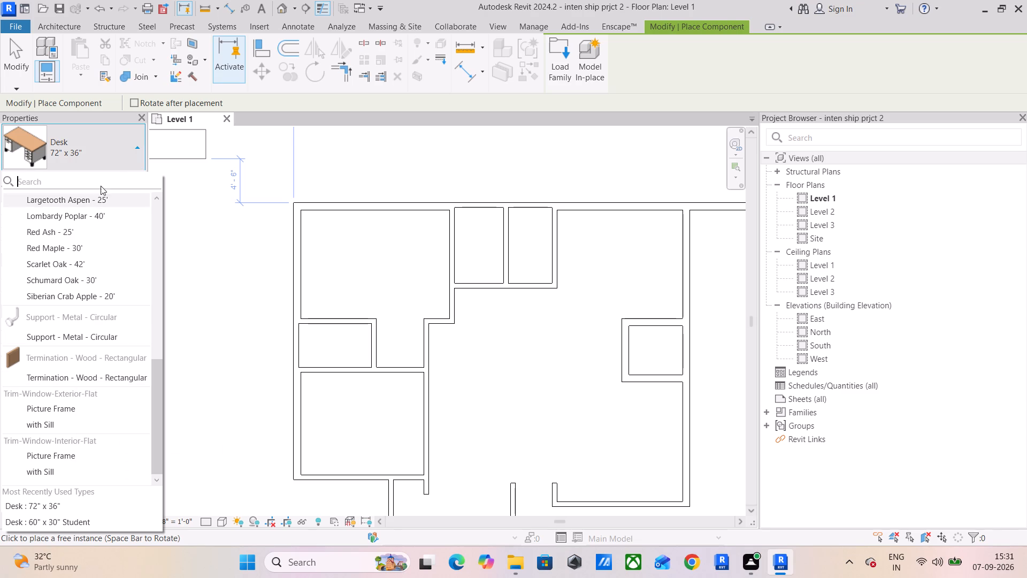
Switch to door placement and choose the Door-Interior-Double-Full Glass-Wood 60" x 84" type.
click(62, 25)
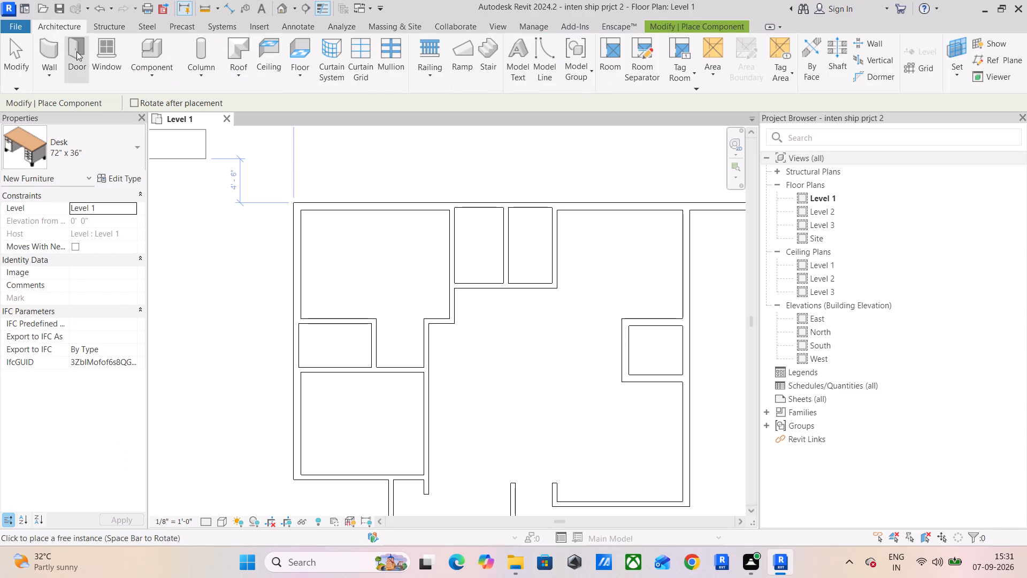
click(76, 51)
click(117, 149)
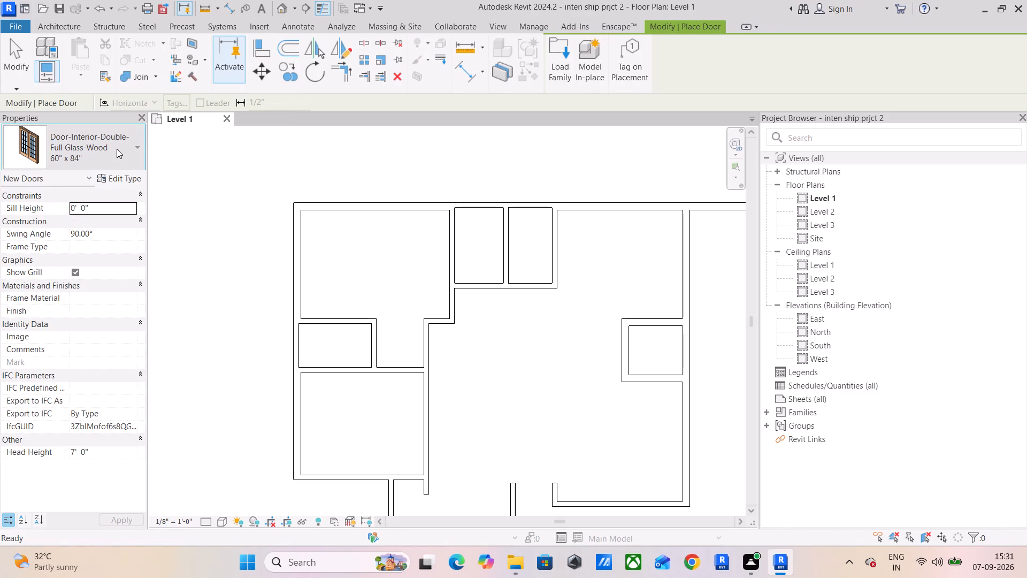
click(49, 207)
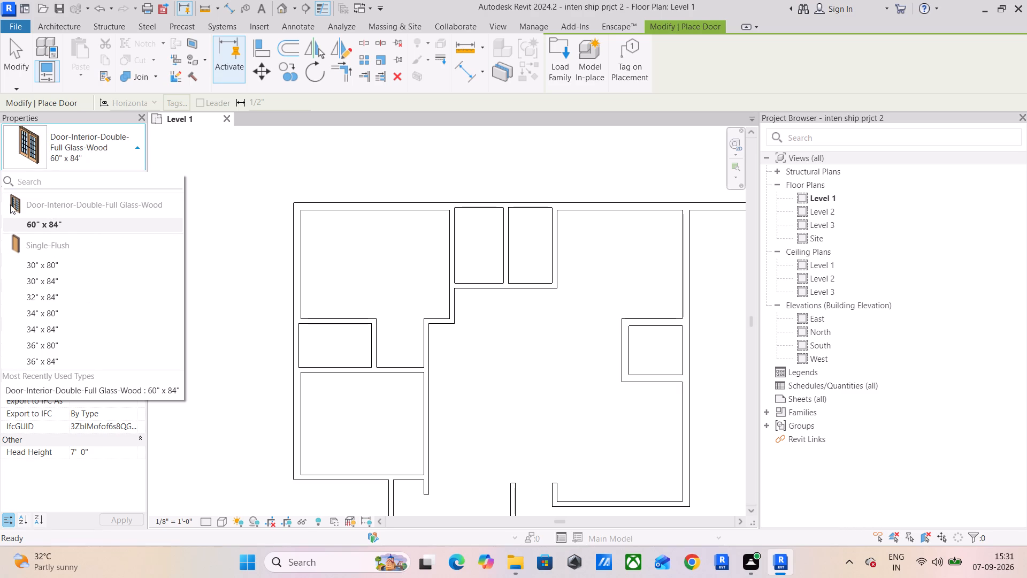
click(9, 204)
click(88, 226)
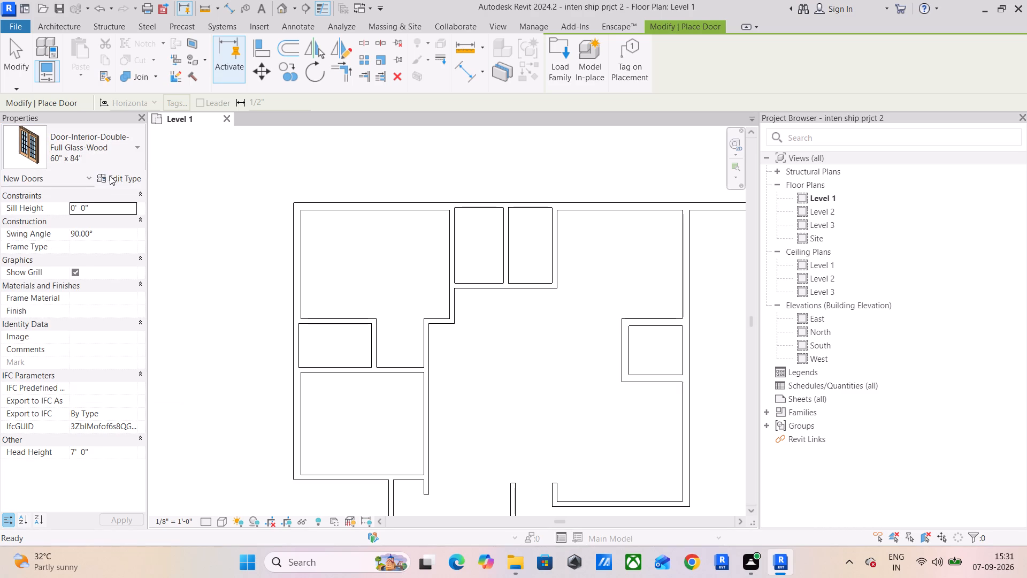
Duplicate the 60" x 84" double full glass wood door type under the name MD 4' X 7'.
click(119, 172)
click(595, 110)
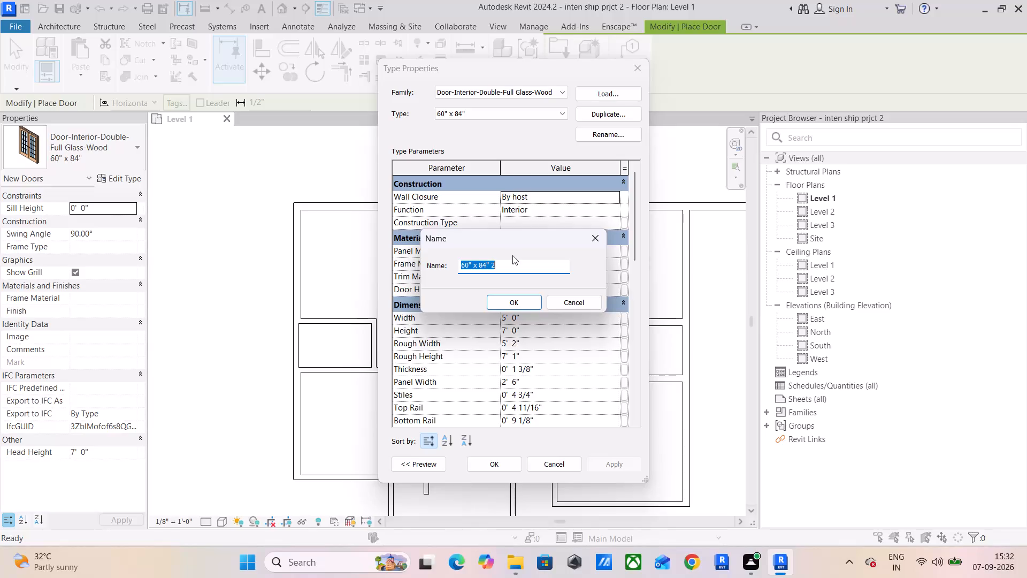
text(MD)
key(space)
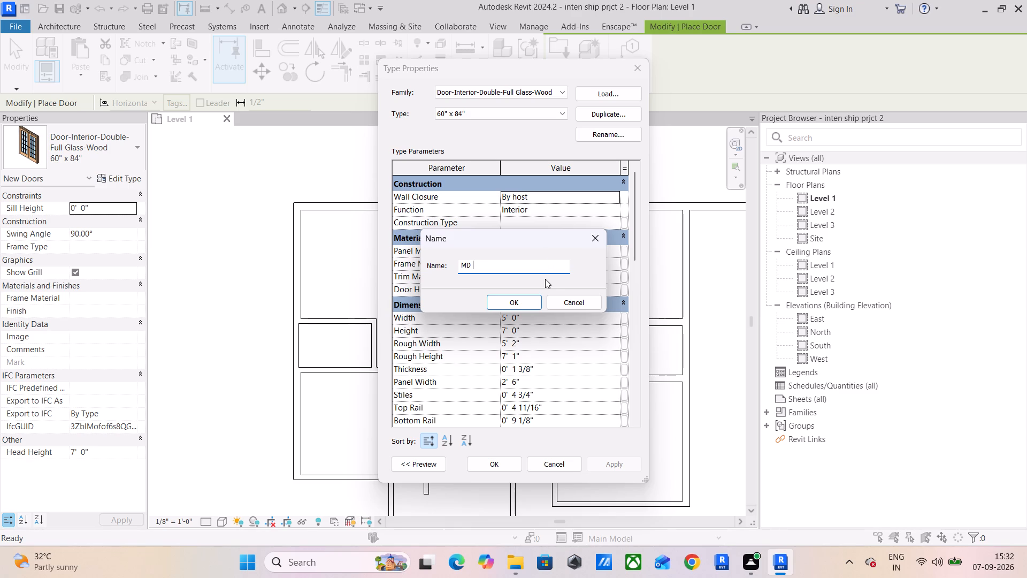
key(4)
key(apostrophe)
key(space)
text(X)
key(space)
key(8)
key(BackSpace)
text(7')
key(Return)
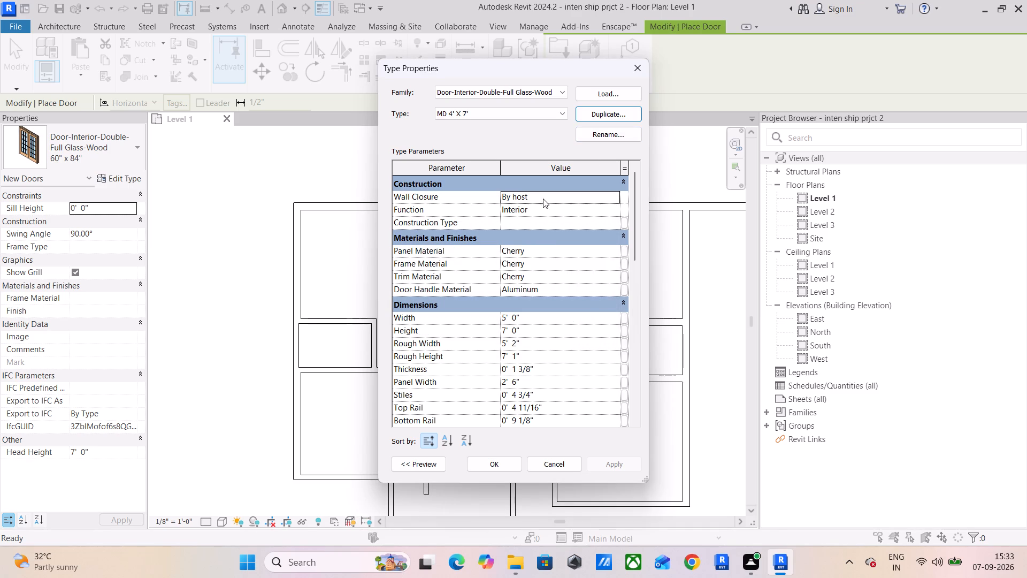
Set the MD 4' X 7' type's width to 4', apply the type properties and dismiss the save reminder without saving.
click(536, 321)
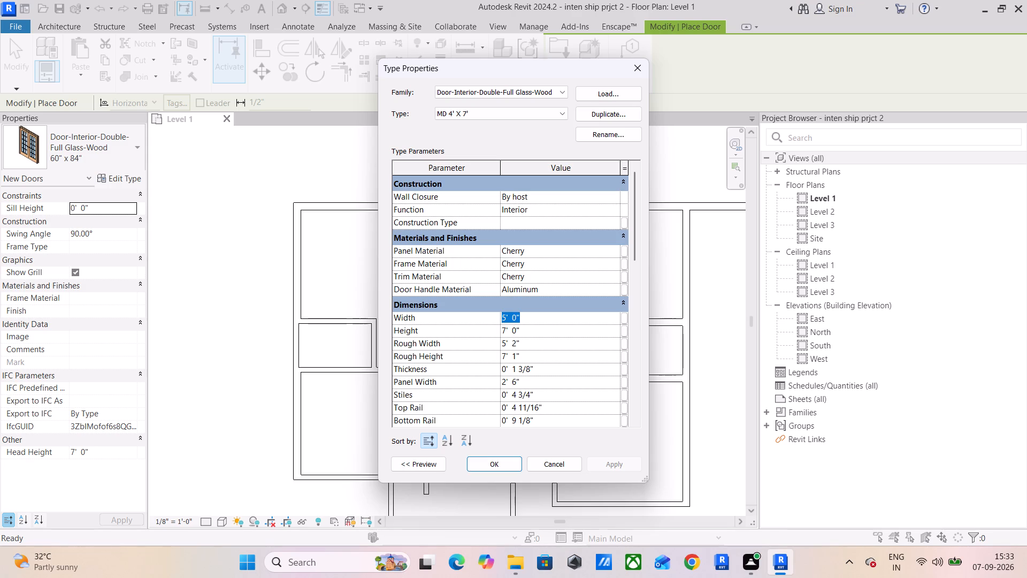
text(4')
key(Return)
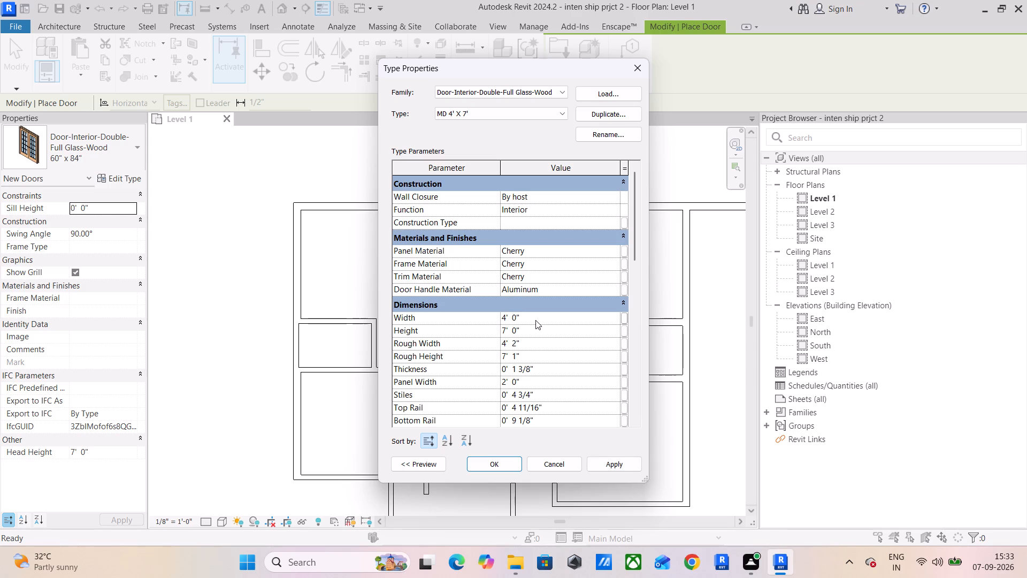
click(598, 465)
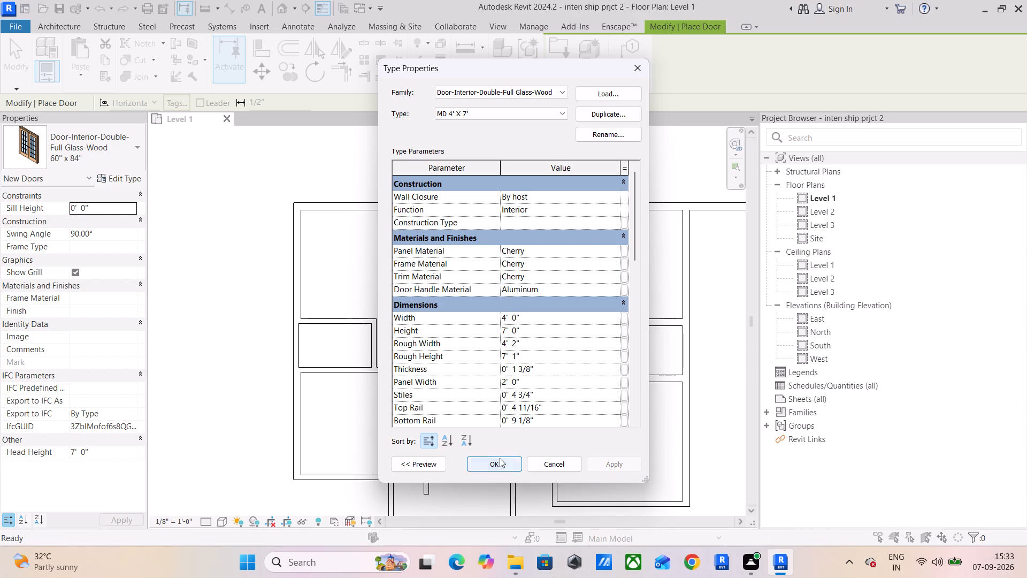
click(500, 458)
click(628, 166)
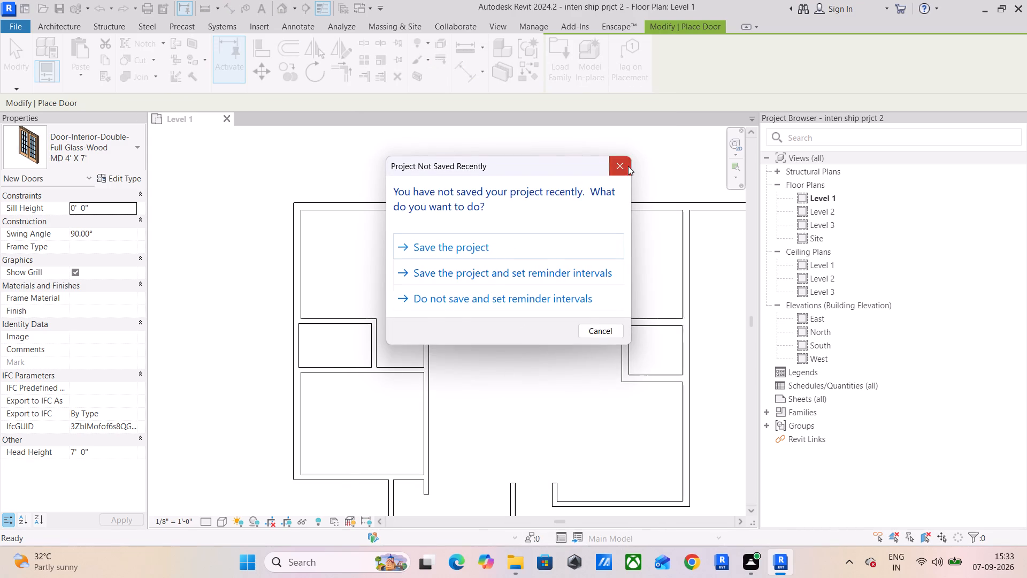
Place an MD 4' X 7' door in the vertical wall below the small square room, centred about 3'-0" from the horizontal wall below.
middle_drag(611, 365, 374, 247)
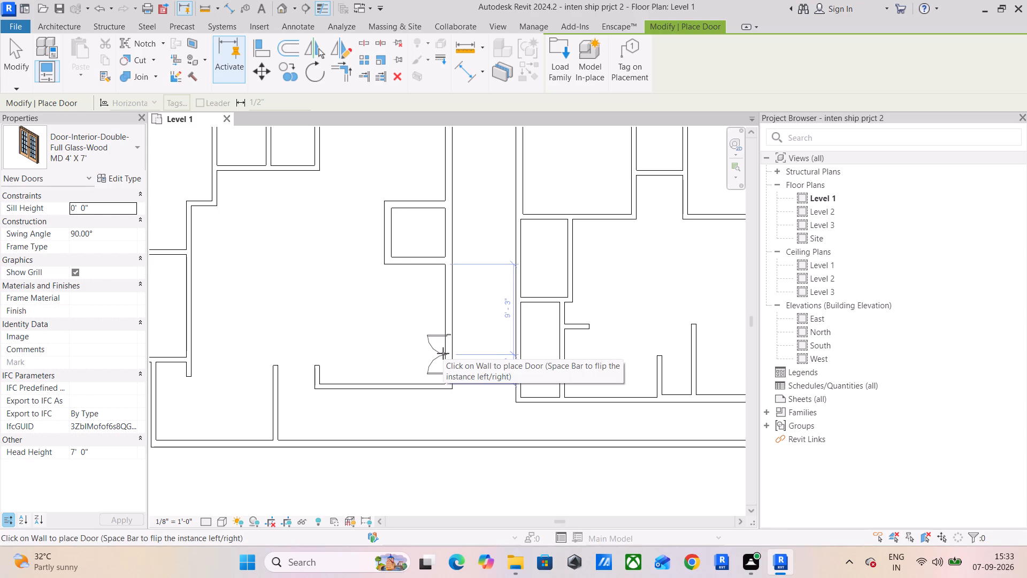
click(443, 353)
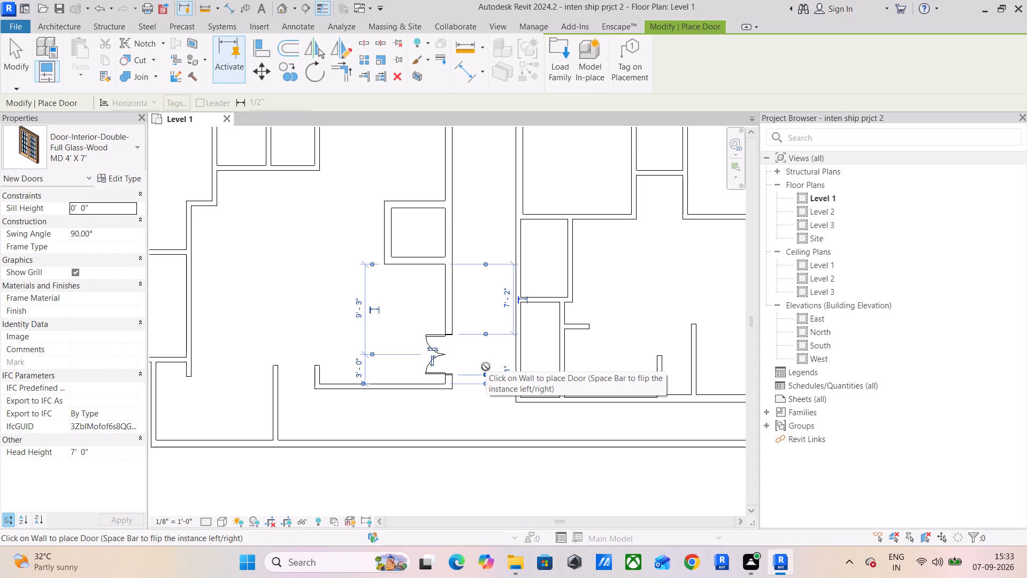
key(Escape)
key(Escape)
key(Escape)
key(Escape)
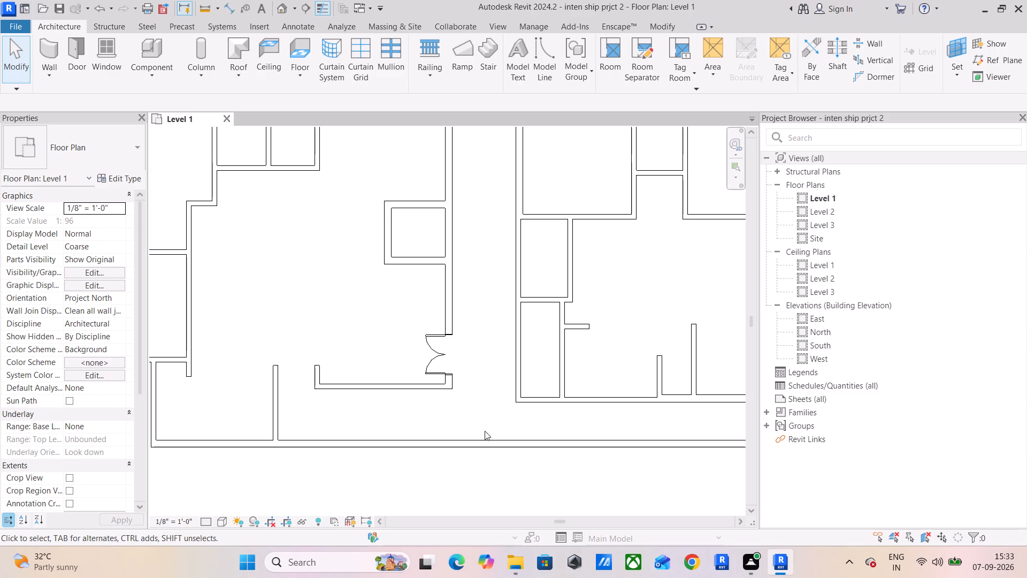
Draw a 6" wall straight down from the wall corner below the new double door to the long bottom wall.
click(47, 53)
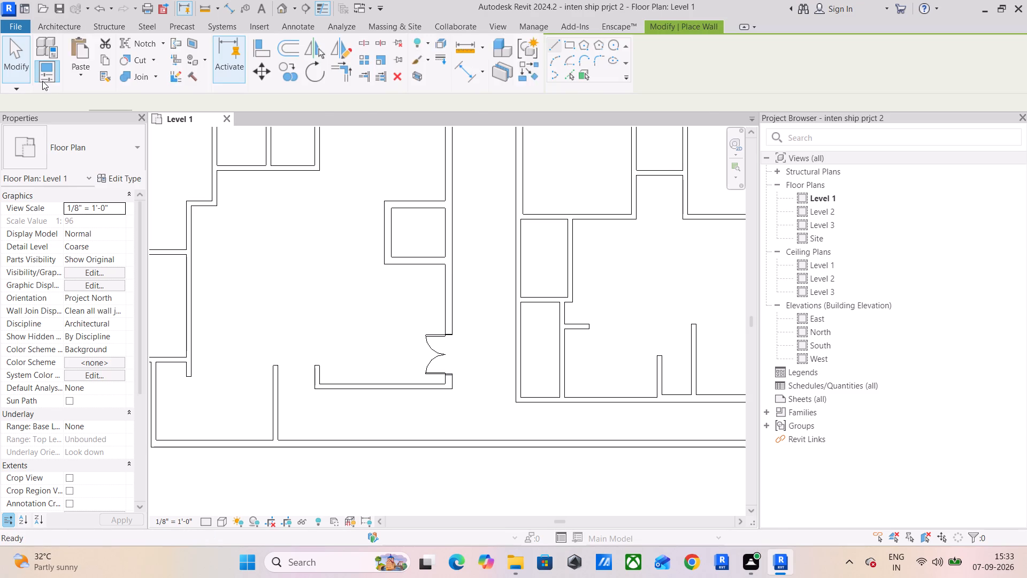
click(451, 392)
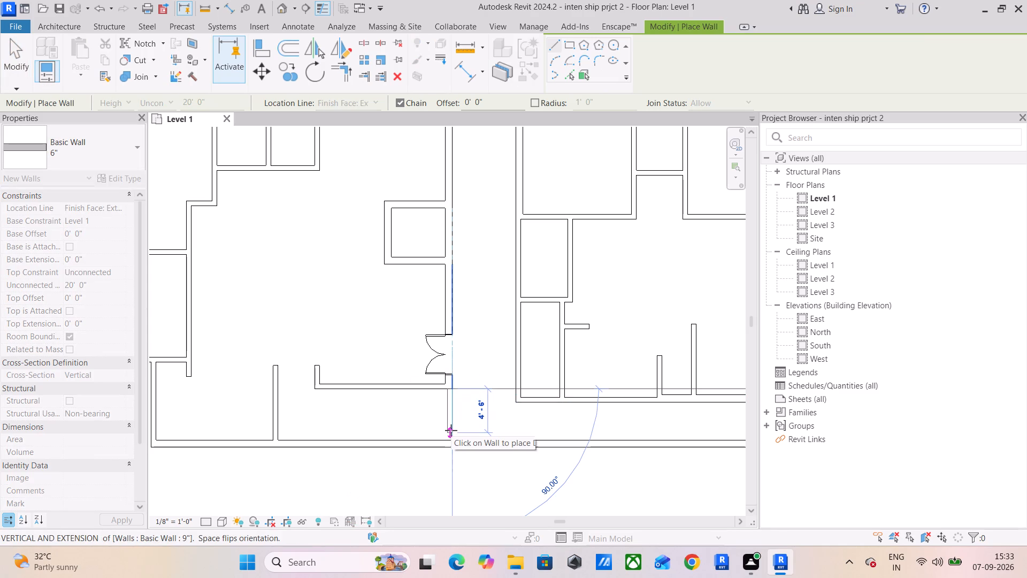
click(451, 437)
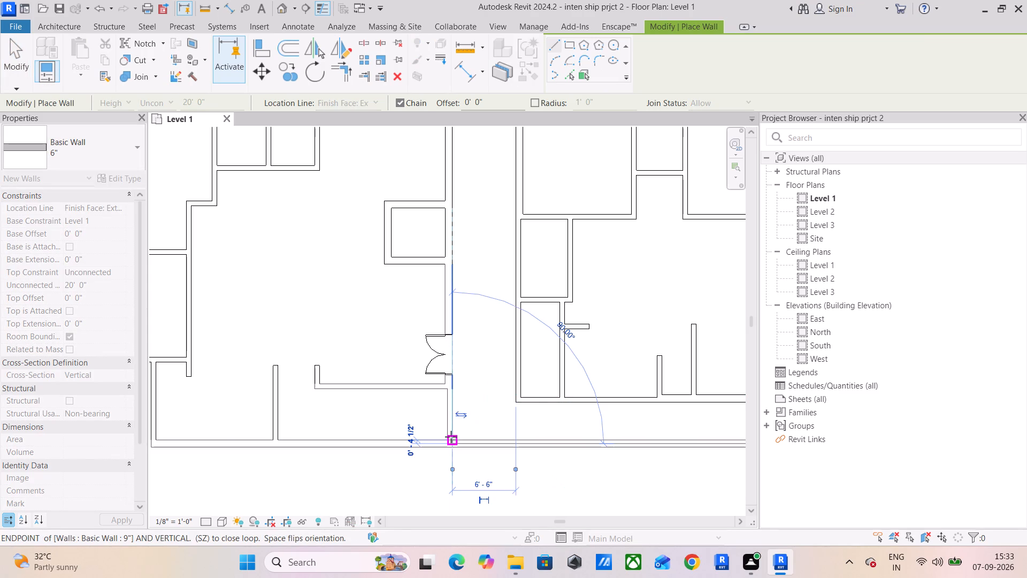
key(Escape)
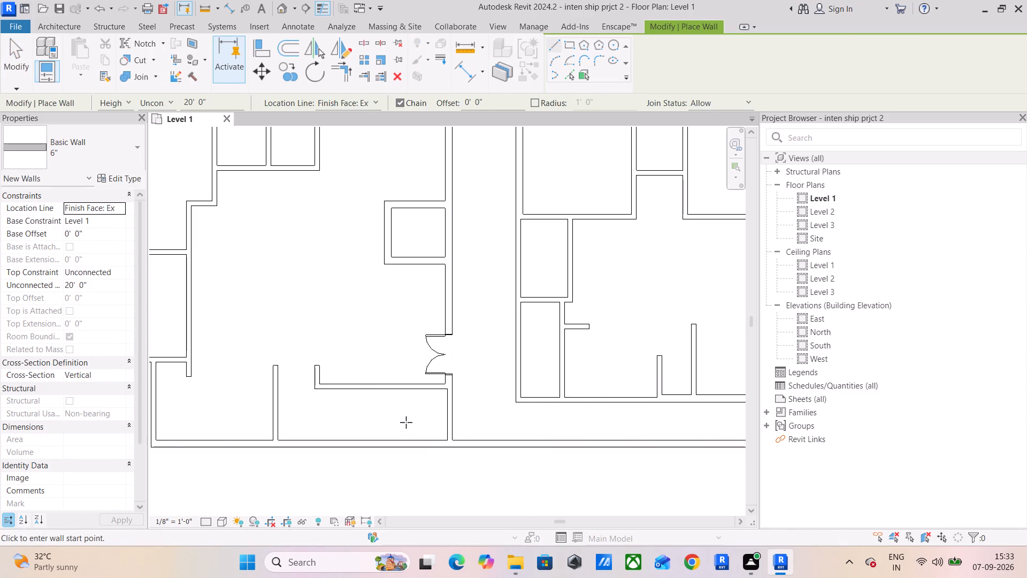
key(Escape)
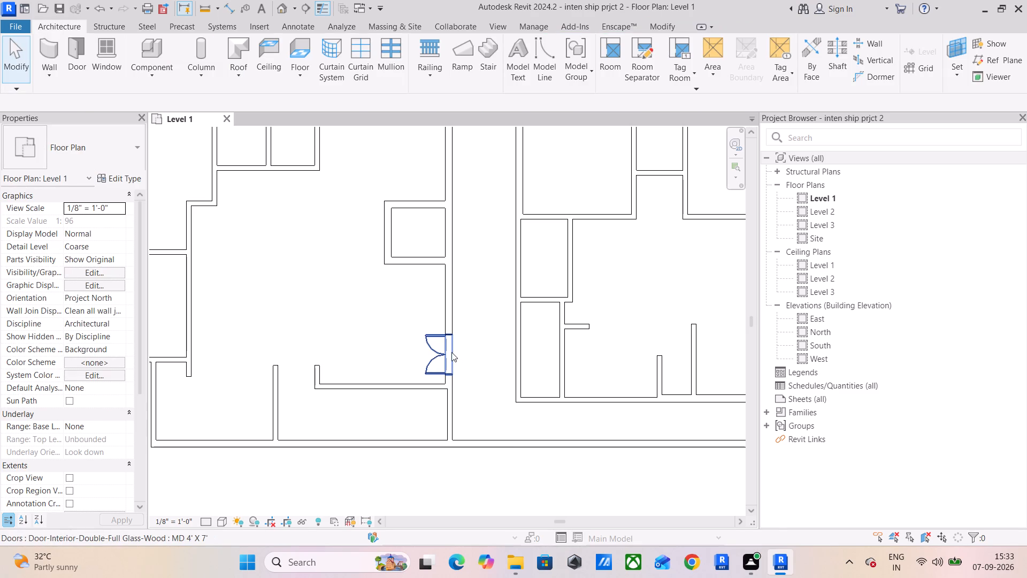
Set the double door's clearance from the horizontal wall below it to 6".
click(446, 359)
click(505, 379)
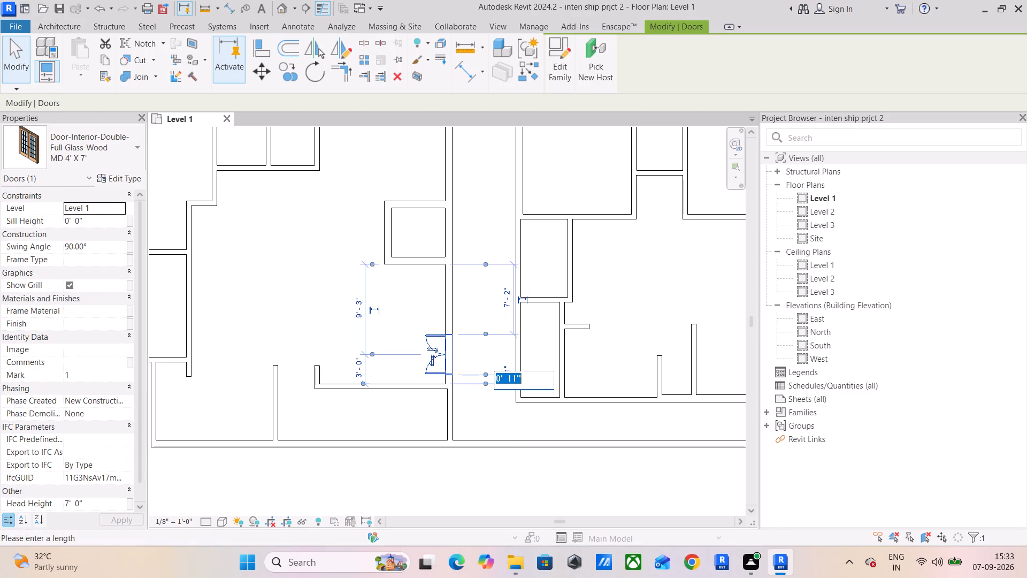
key(6)
key(shift+quotedbl)
key(Return)
key(Escape)
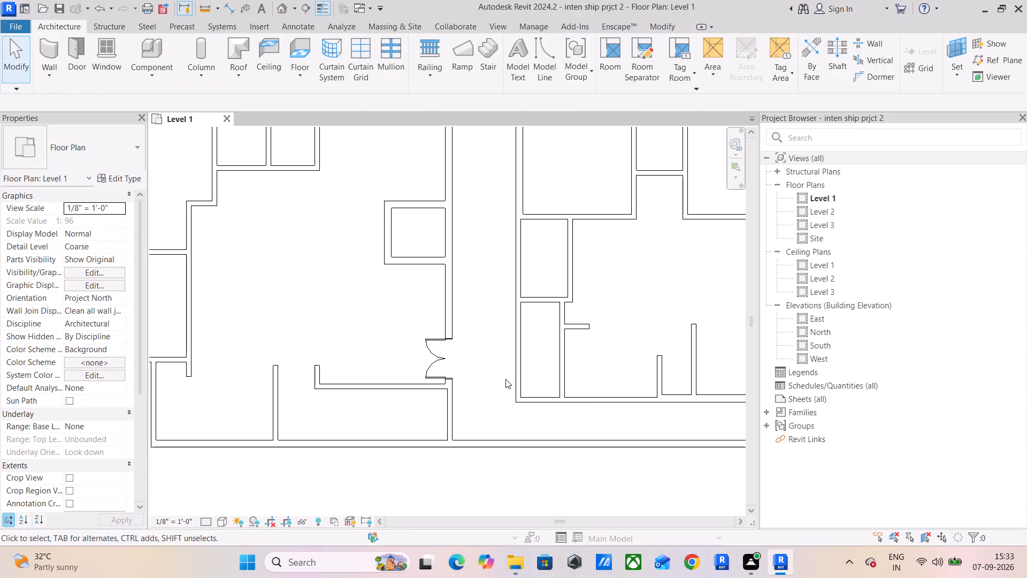
key(Escape)
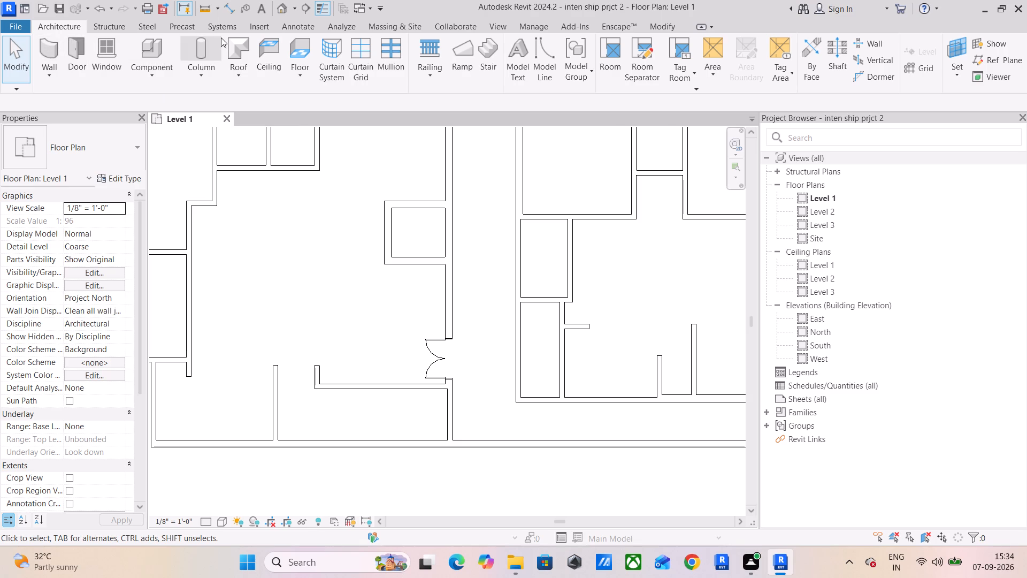
Split the 9" wall beside the small square room at two points, about 4'-0" and 1'-0" above its lower wall, isolating a 3'-0" segment.
click(649, 29)
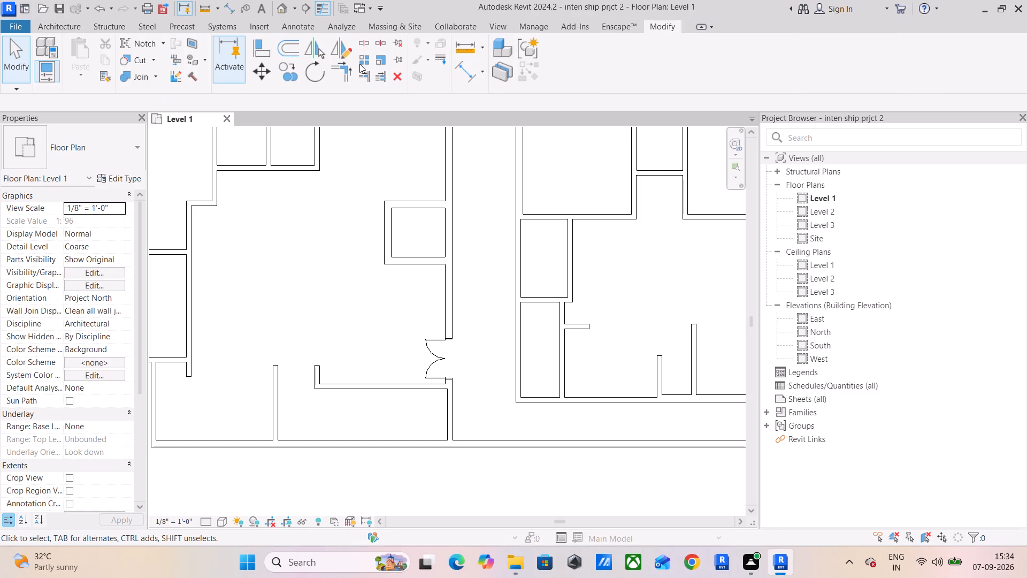
click(368, 47)
scroll(450, 212, up, 7)
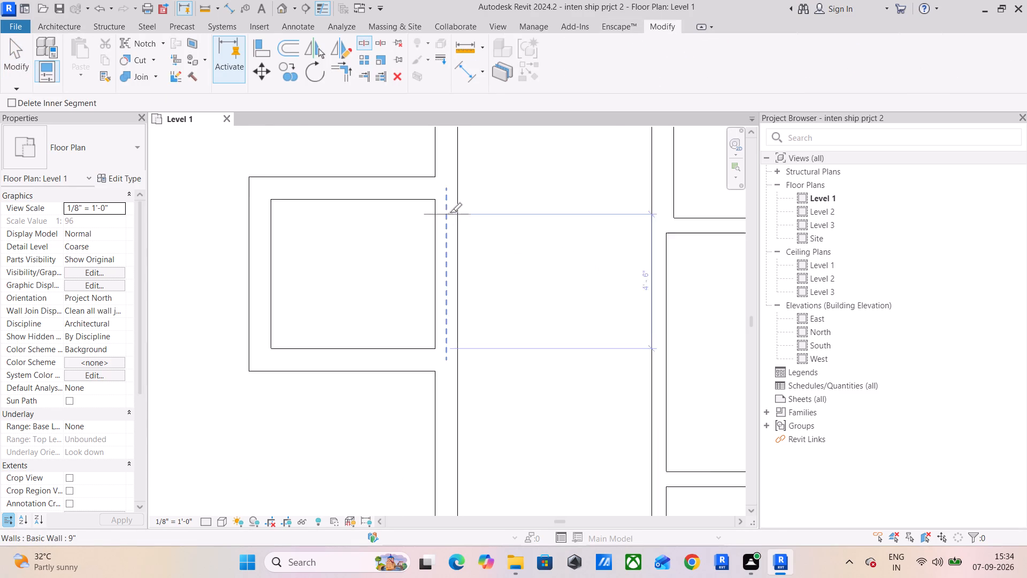
scroll(450, 212, up, 2)
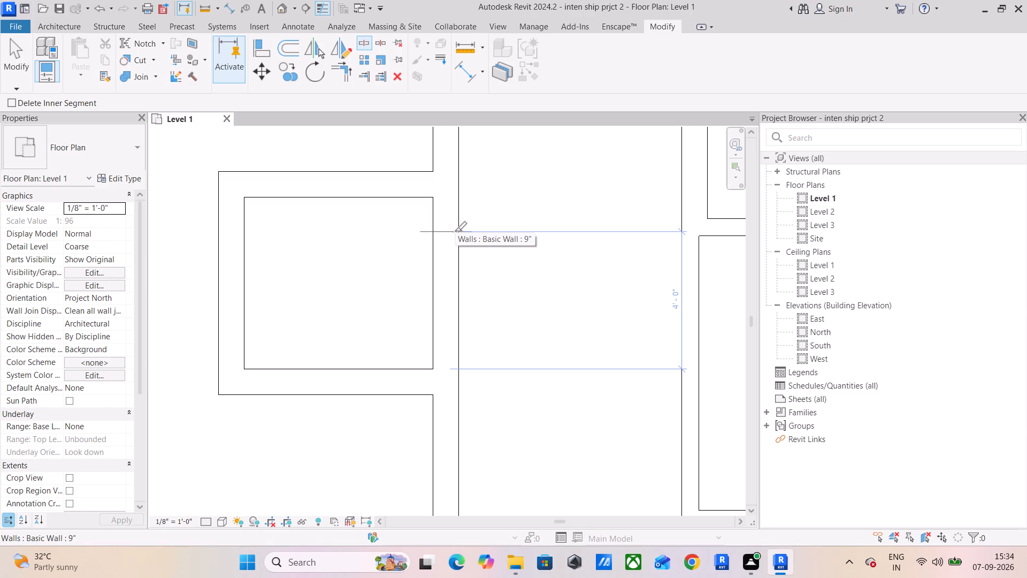
click(455, 231)
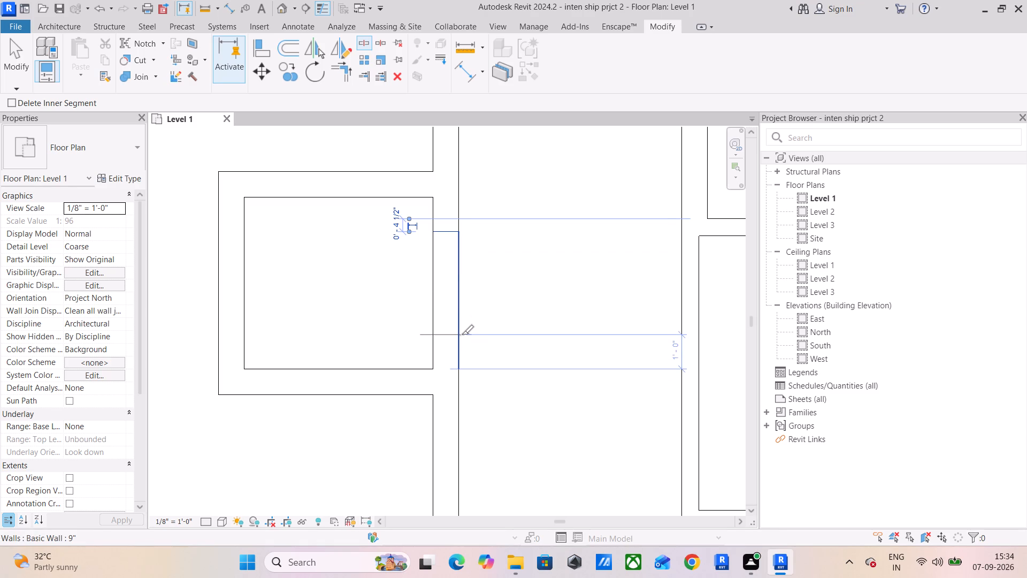
click(462, 334)
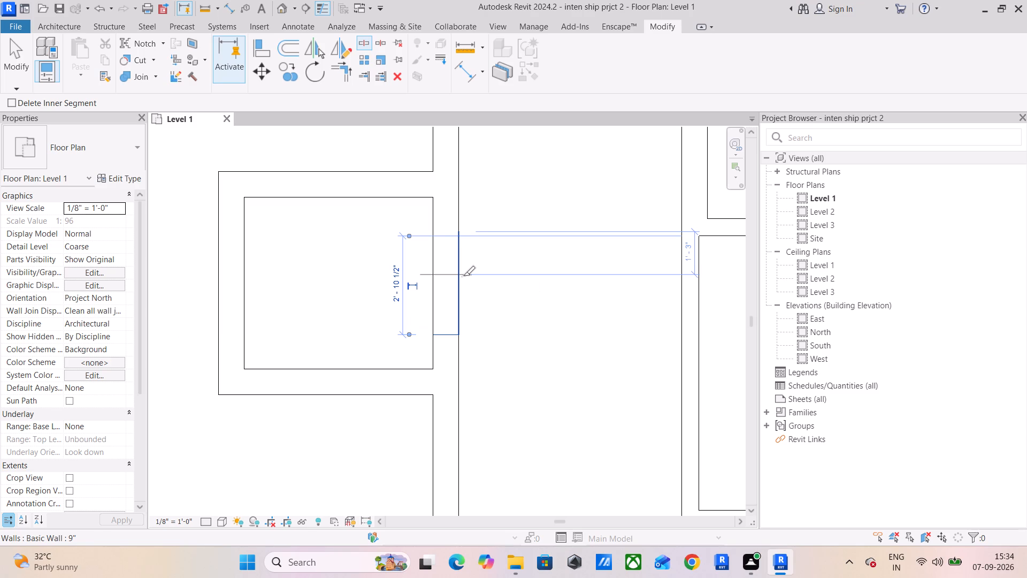
key(Escape)
key(Escape)
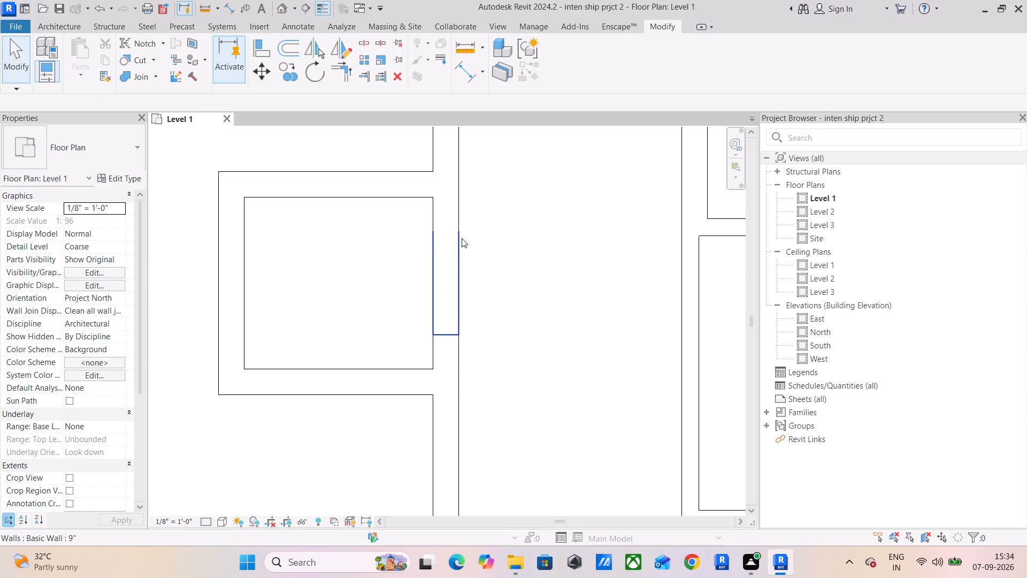
Delete the isolated 9" wall segment between the two split points beside the small square room.
click(439, 247)
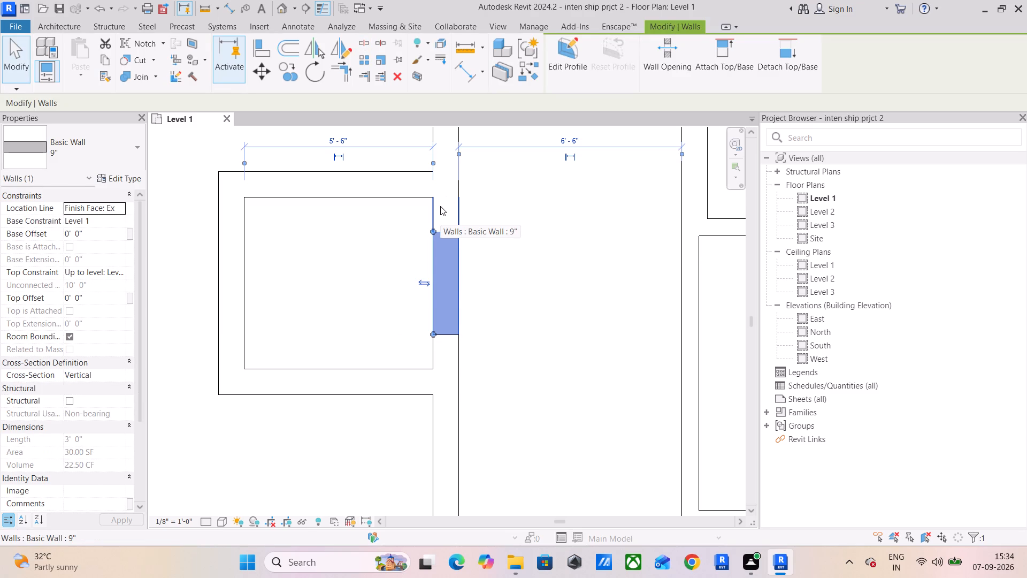
click(440, 206)
middle_drag(454, 225, 472, 334)
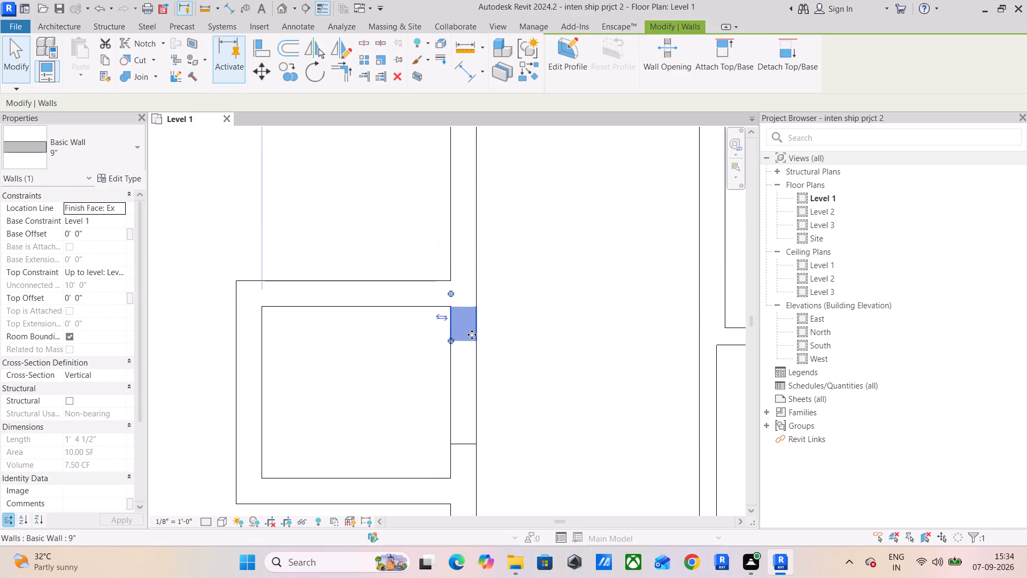
scroll(472, 334, down, 2)
click(418, 302)
click(361, 451)
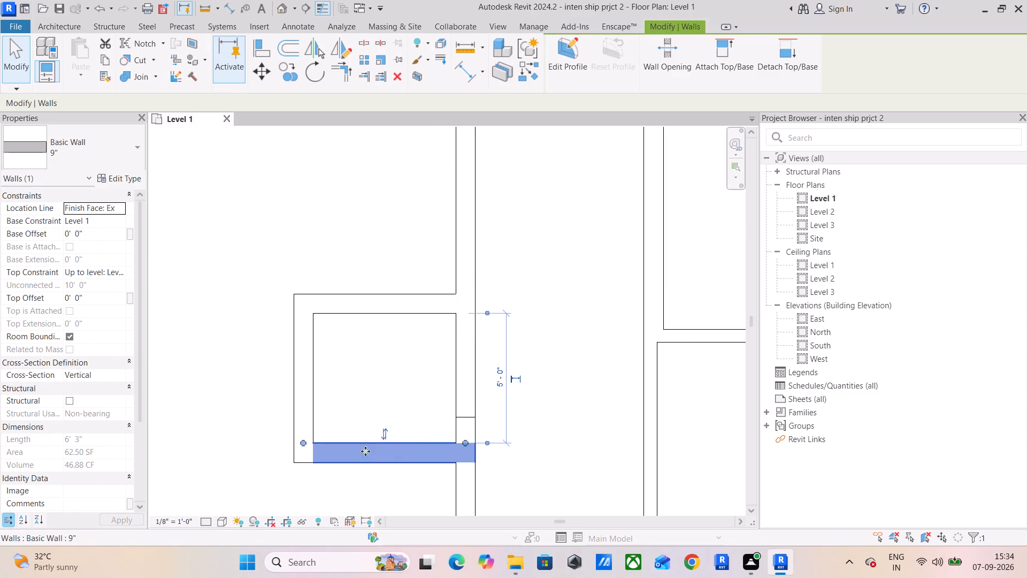
scroll(508, 447, up, 3)
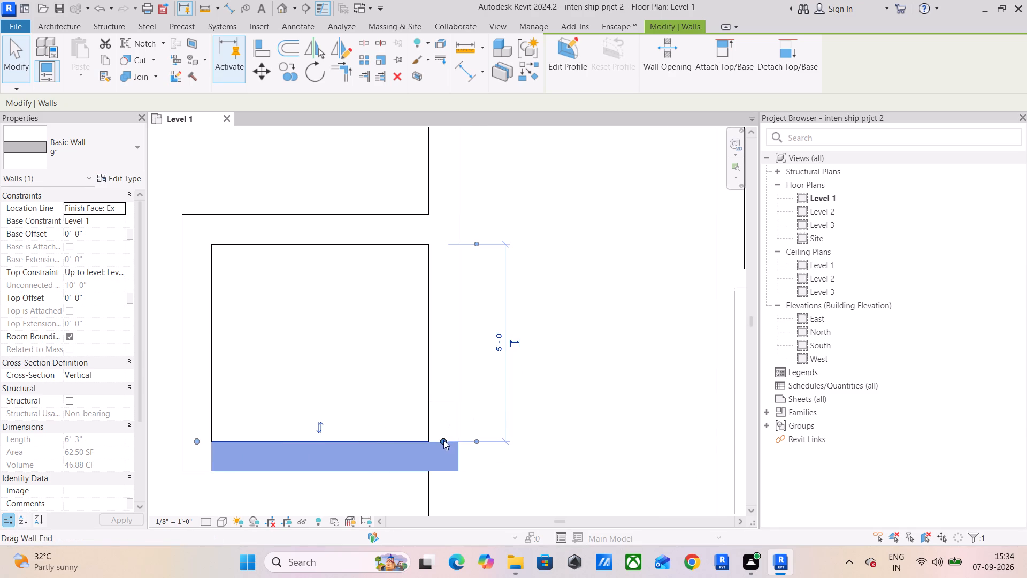
key(Escape)
click(451, 348)
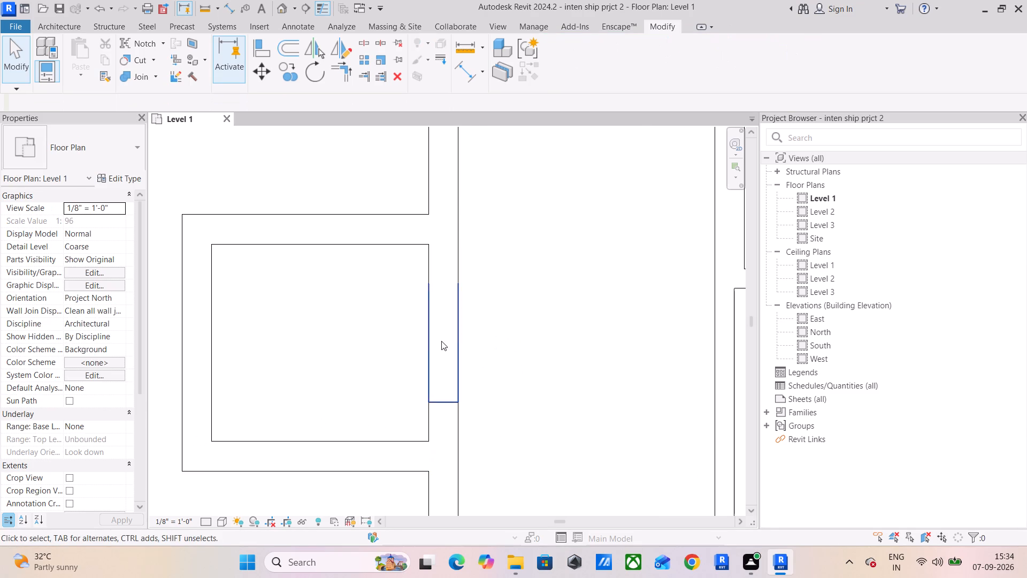
click(440, 339)
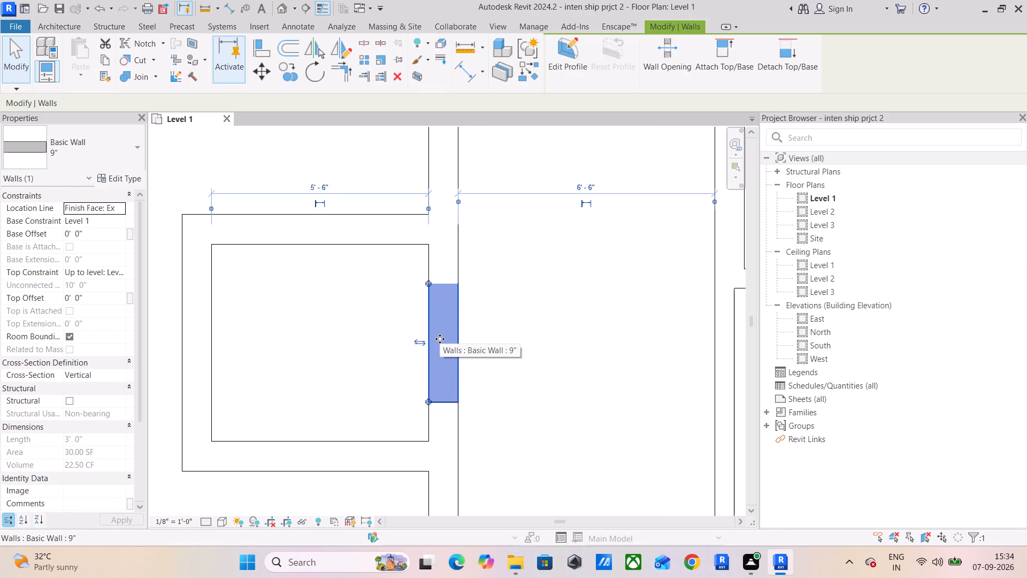
key(Delete)
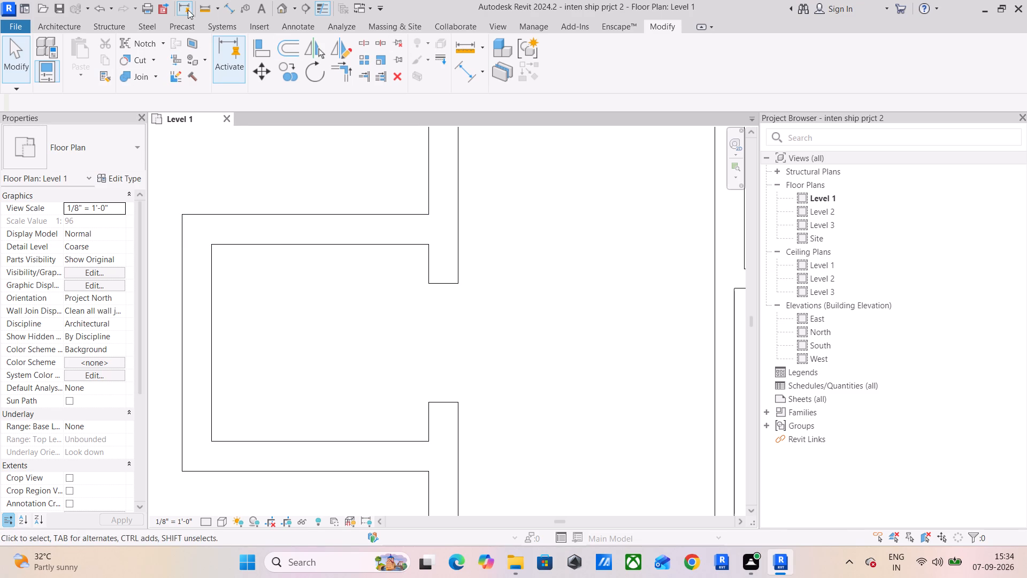
Measure the width of the new opening in the wall beside the small square room.
click(203, 5)
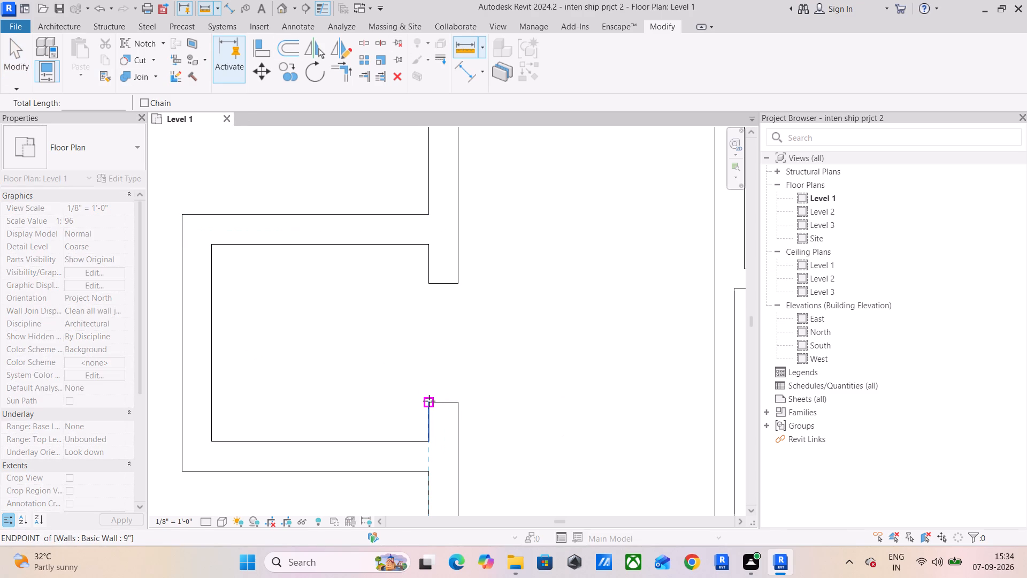
click(429, 401)
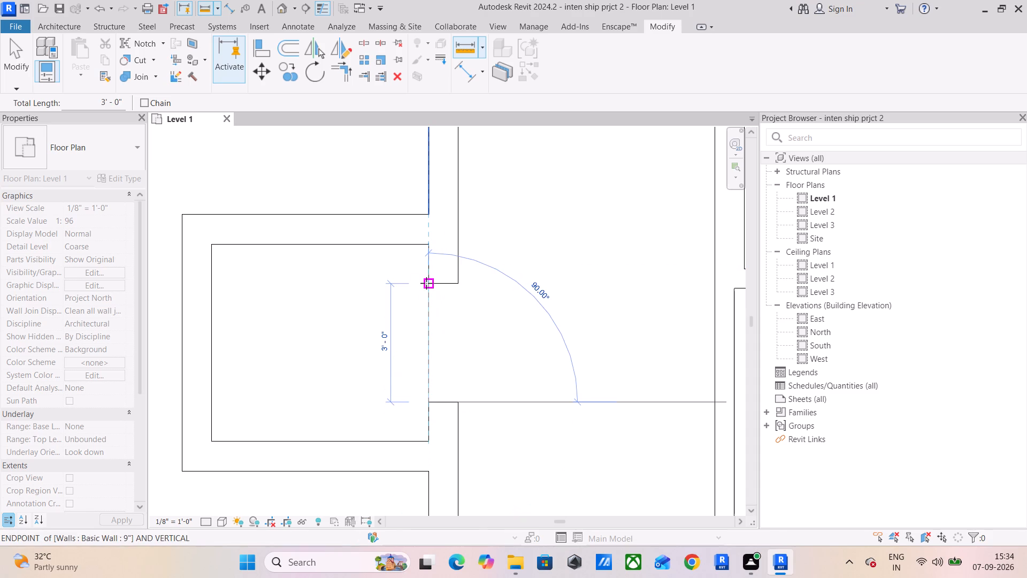
click(426, 283)
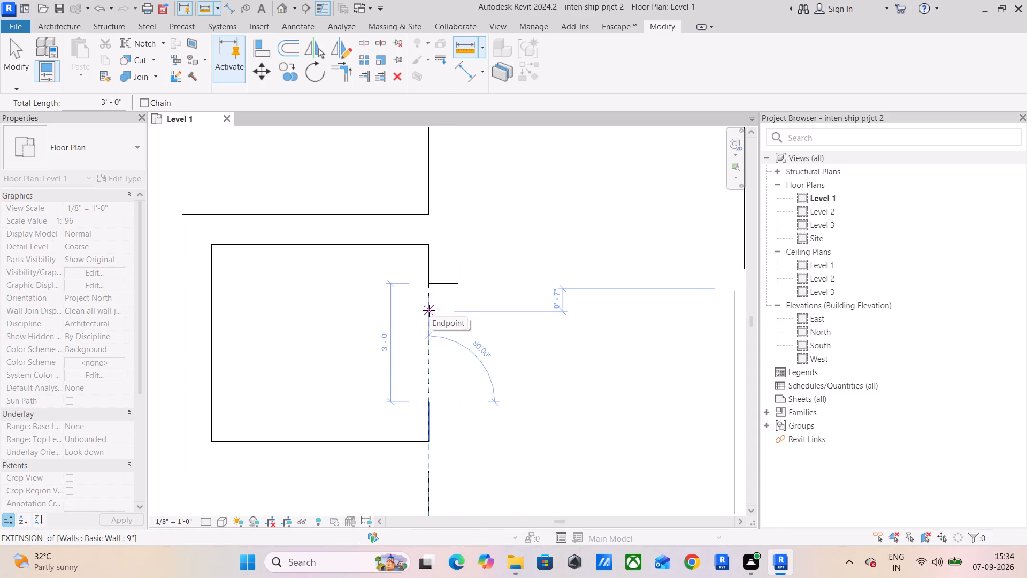
key(Escape)
key(Escape)
key(Escape)
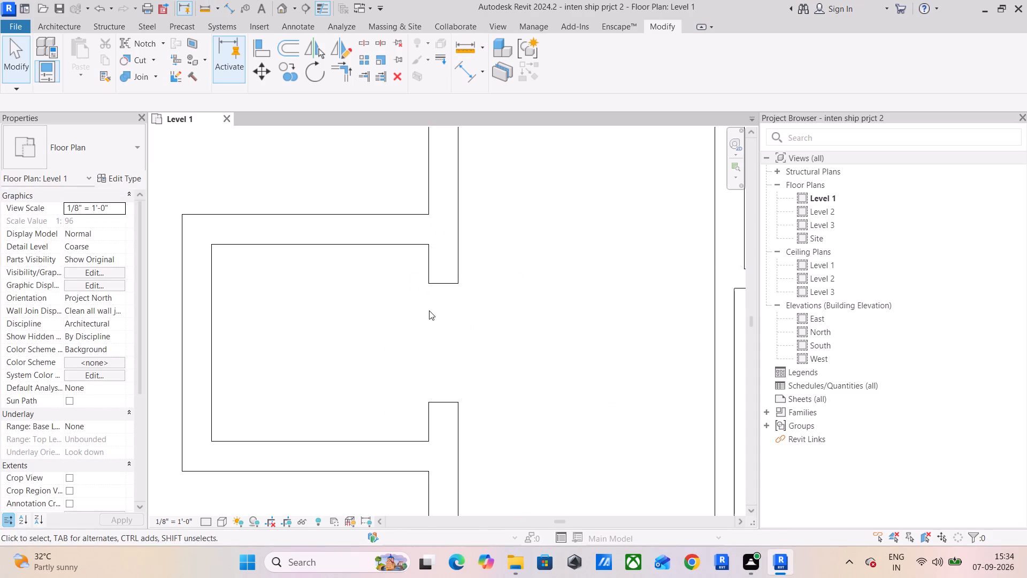
key(Escape)
Load the Door-Double-Sliding family from the Doors library folder with its 68" x 84" type.
click(49, 31)
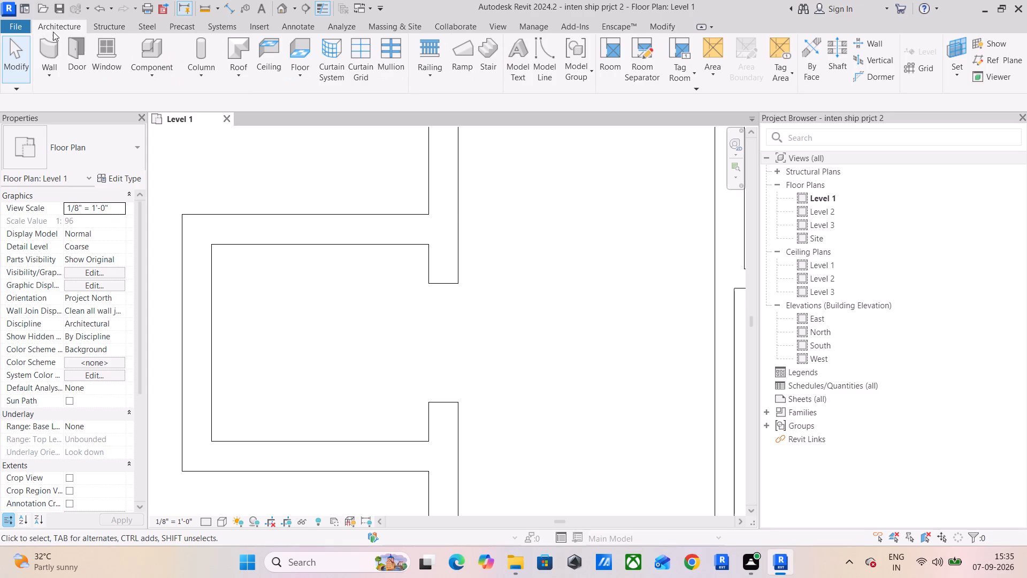
click(86, 56)
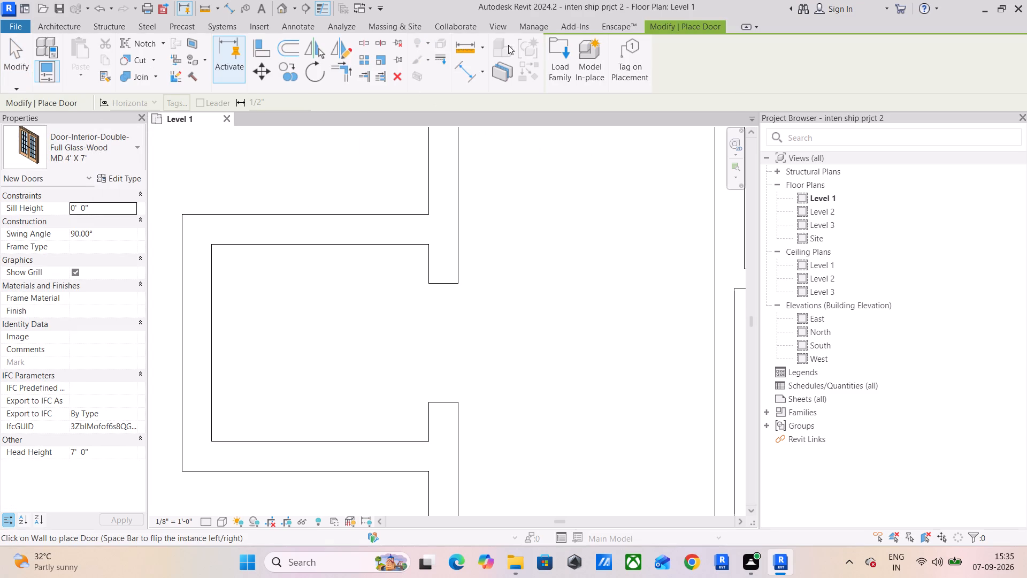
click(548, 48)
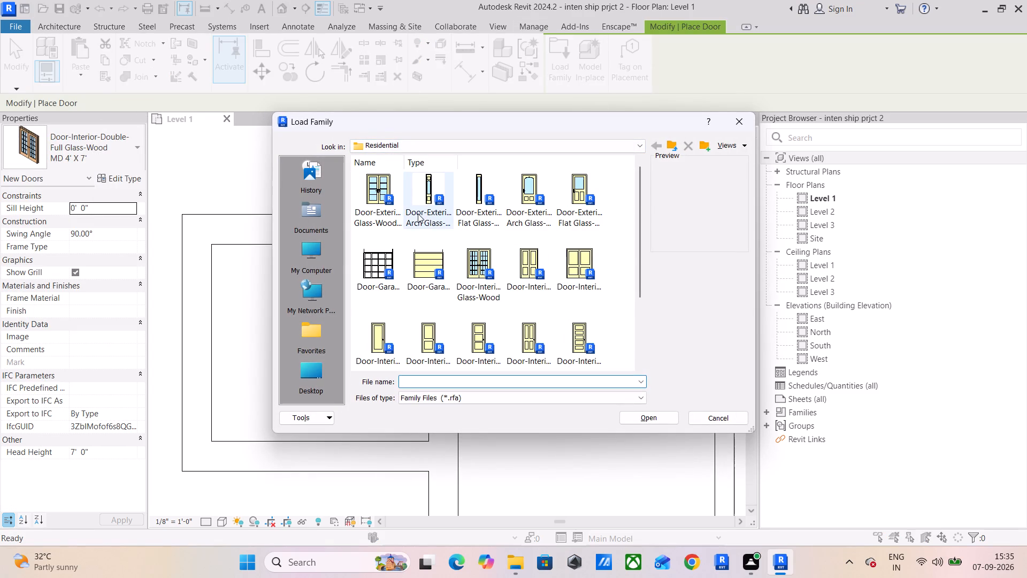
scroll(526, 258, down, 4)
scroll(526, 258, up, 4)
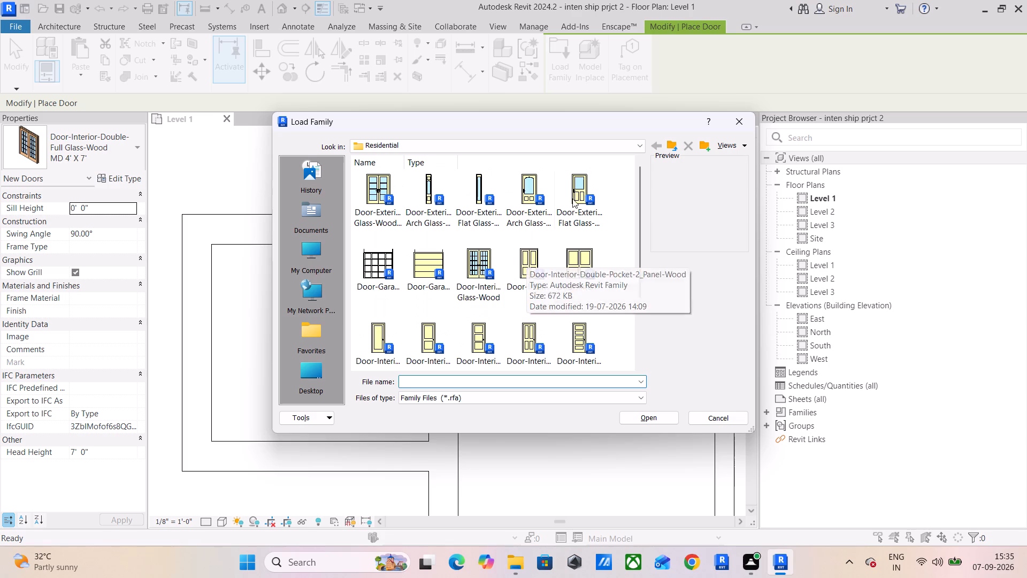
click(672, 145)
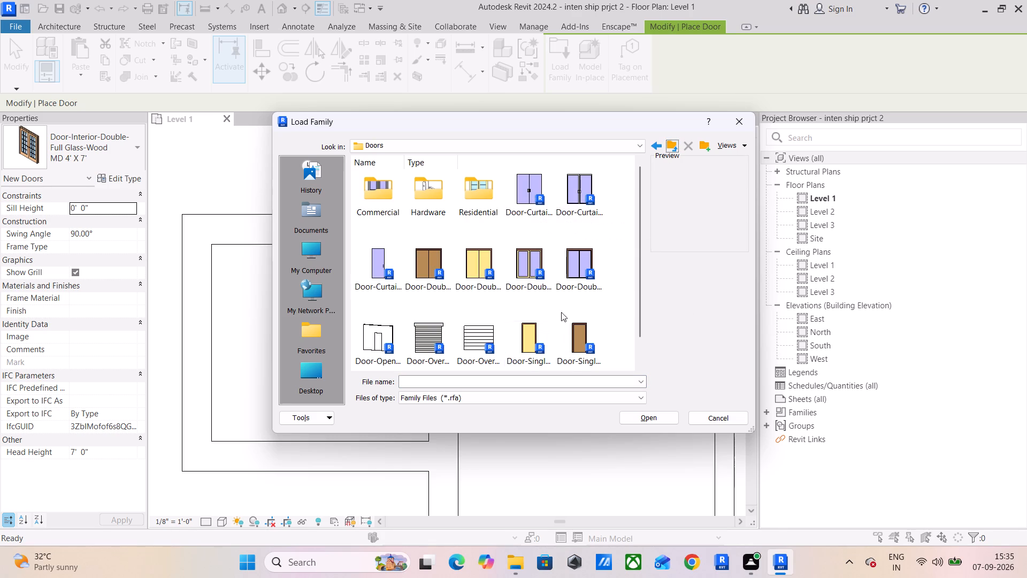
click(577, 263)
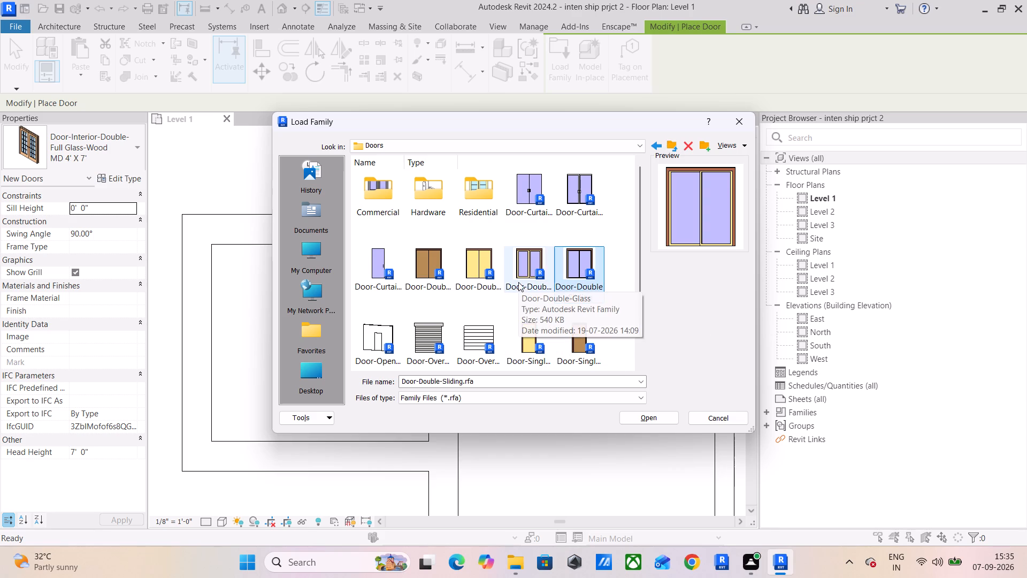
click(650, 418)
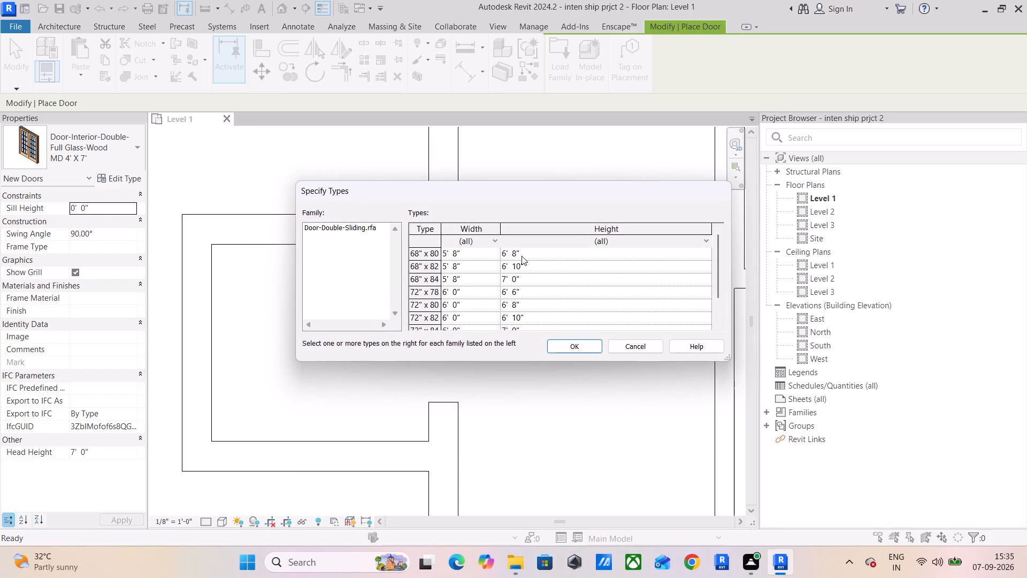
scroll(522, 257, down, 4)
scroll(522, 257, up, 4)
click(522, 252)
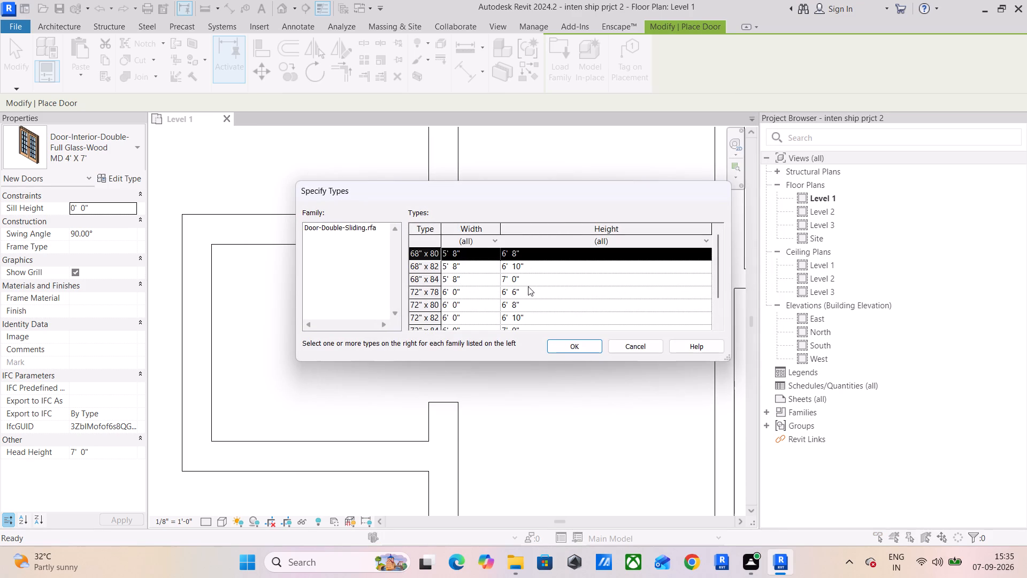
click(485, 278)
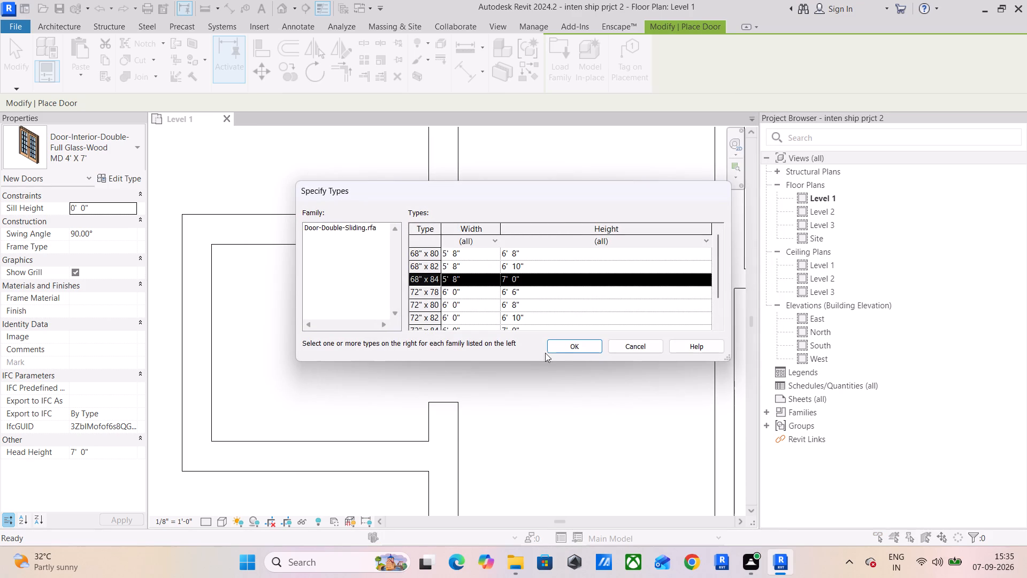
click(563, 349)
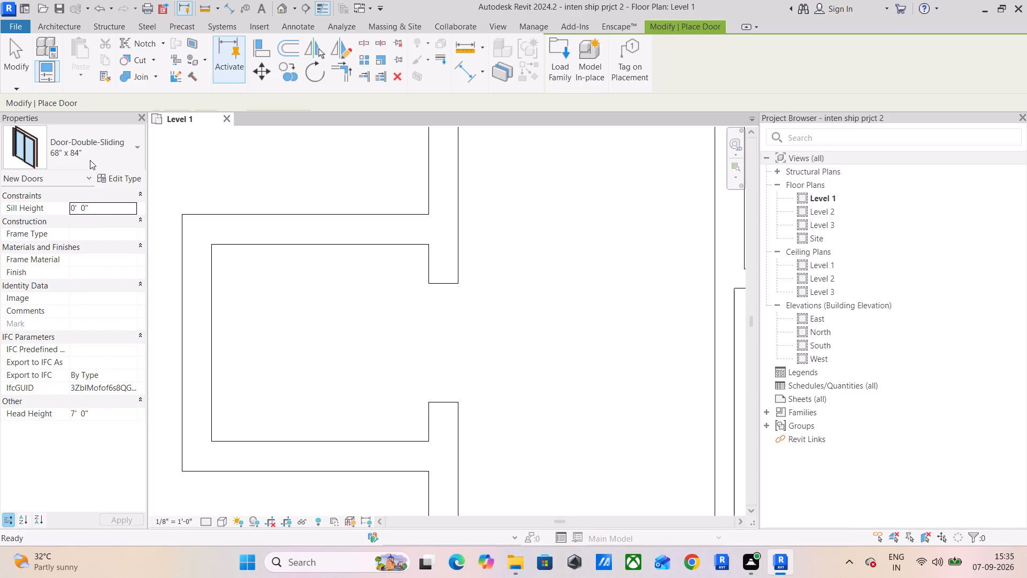
Duplicate the double sliding door's 68" x 84" type under the name LIFT 3' X 7'.
click(132, 182)
click(620, 111)
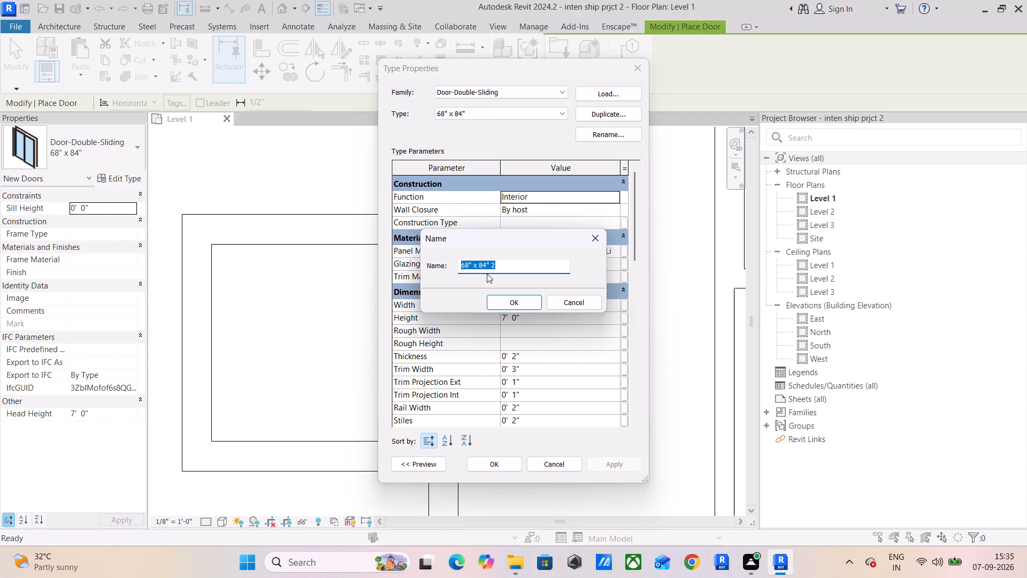
text(3')
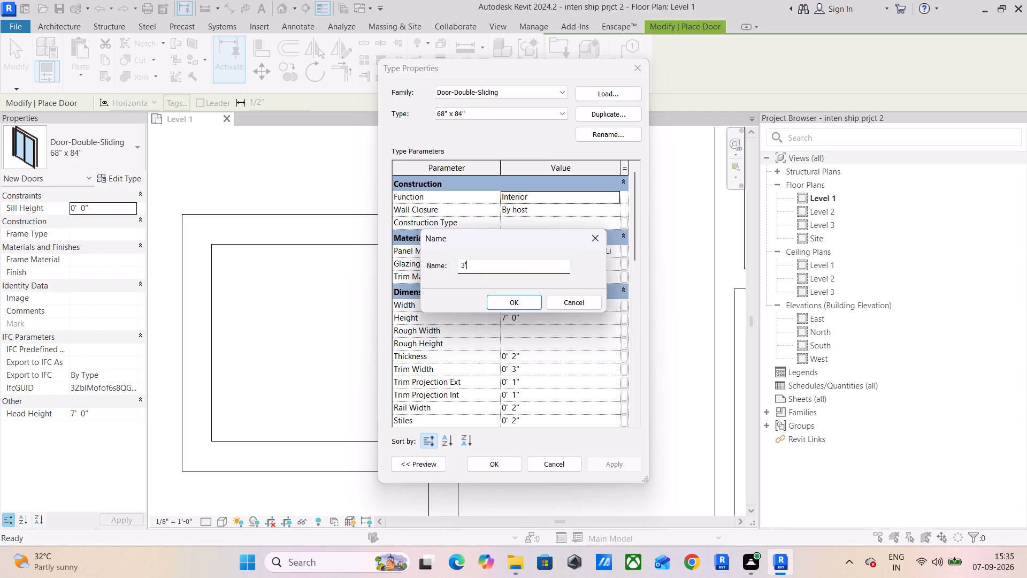
key(BackSpace)
key(BackSpace)
key(BackSpace)
text(LIFT)
key(space)
key(3)
key(apostrophe)
key(space)
text(XN)
key(BackSpace)
key(space)
key(8)
key(BackSpace)
text(7')
key(Return)
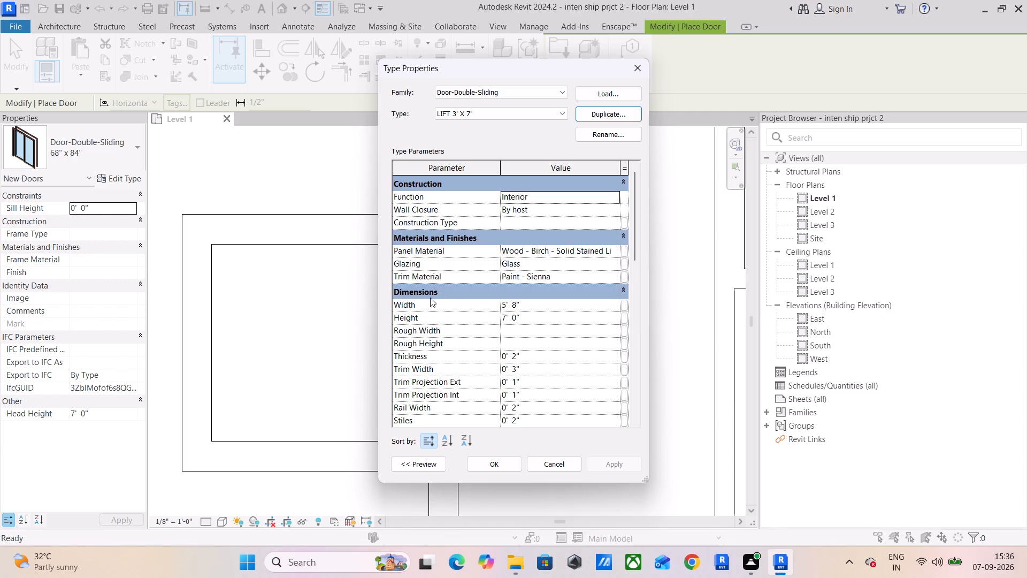
Set the LIFT 3' X 7' door type's width to 3' and apply it.
click(525, 301)
drag(524, 303, 493, 300)
text(3')
key(Return)
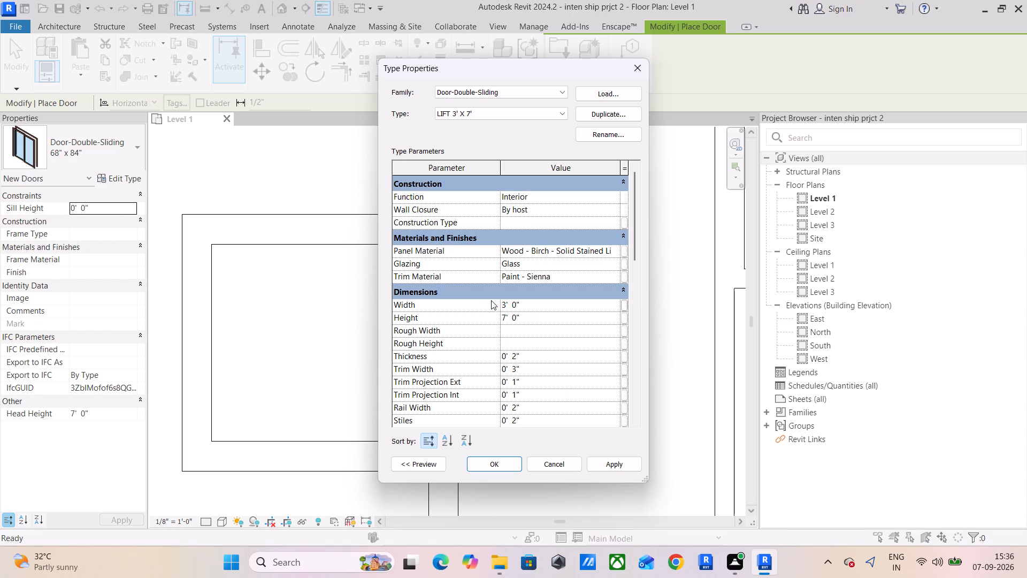
click(607, 459)
click(477, 459)
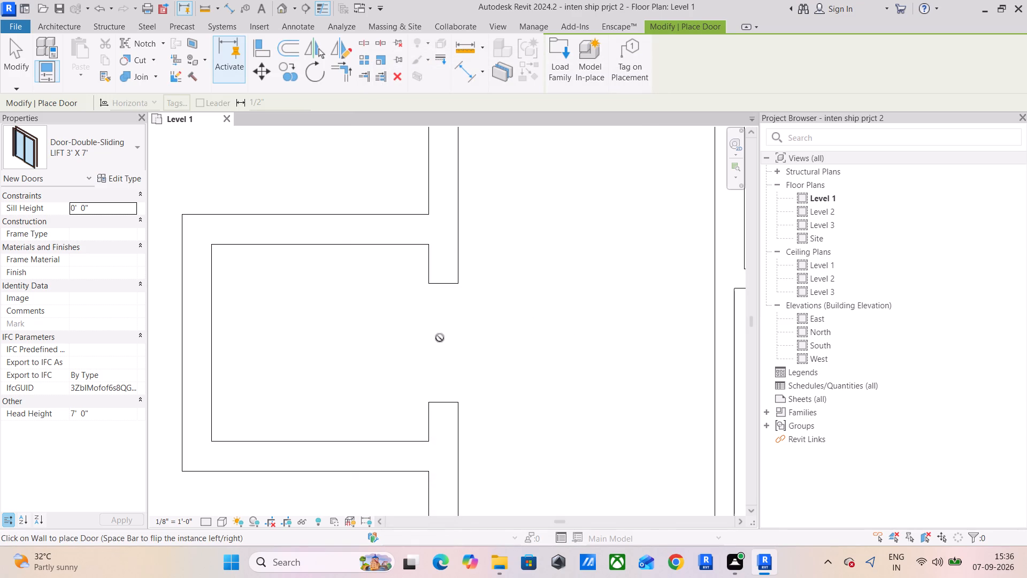
Draw a Basic Wall 6" segment across the opening in the wall beside the small square lift room.
click(105, 144)
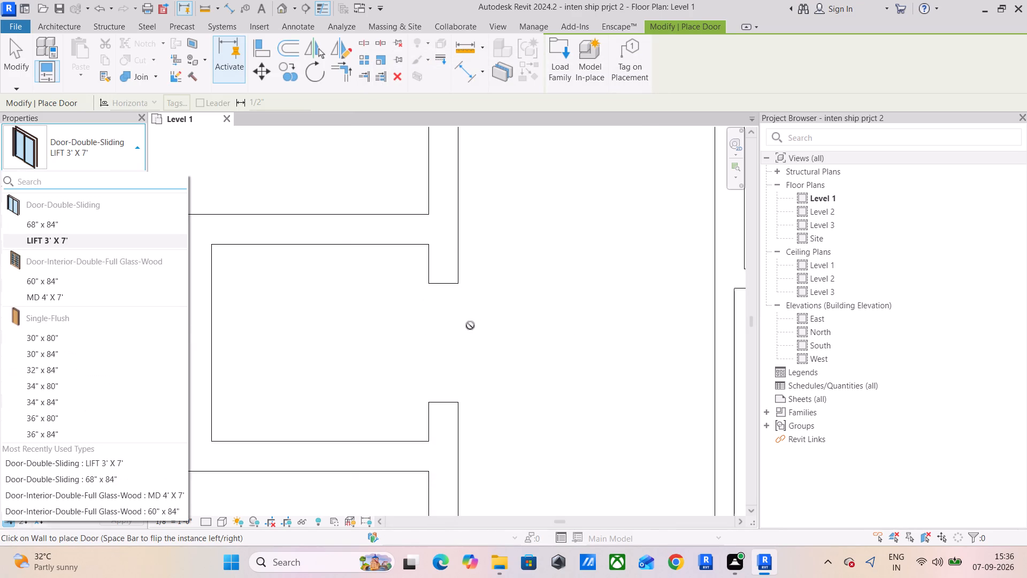
click(53, 21)
click(56, 41)
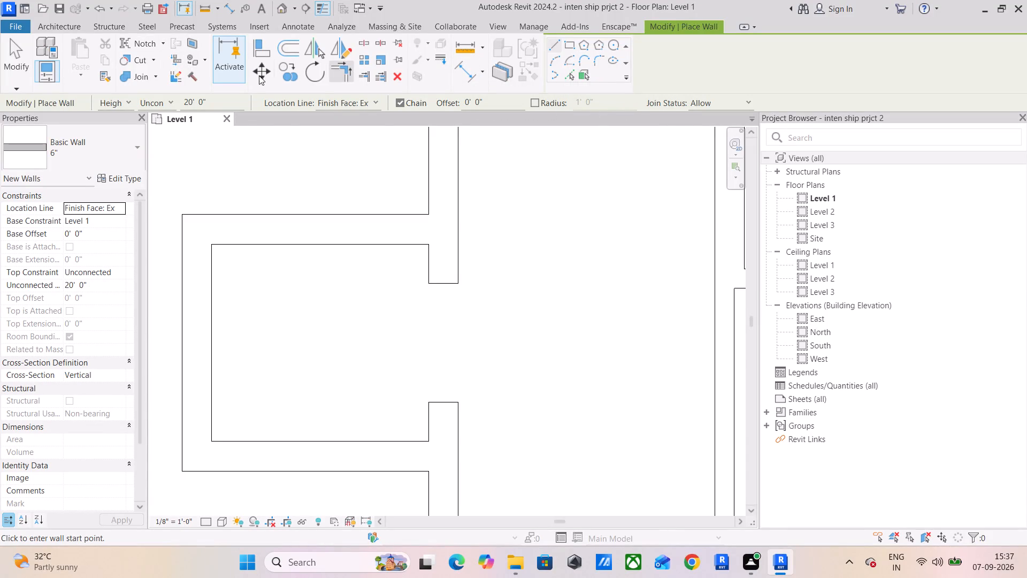
click(46, 22)
click(53, 40)
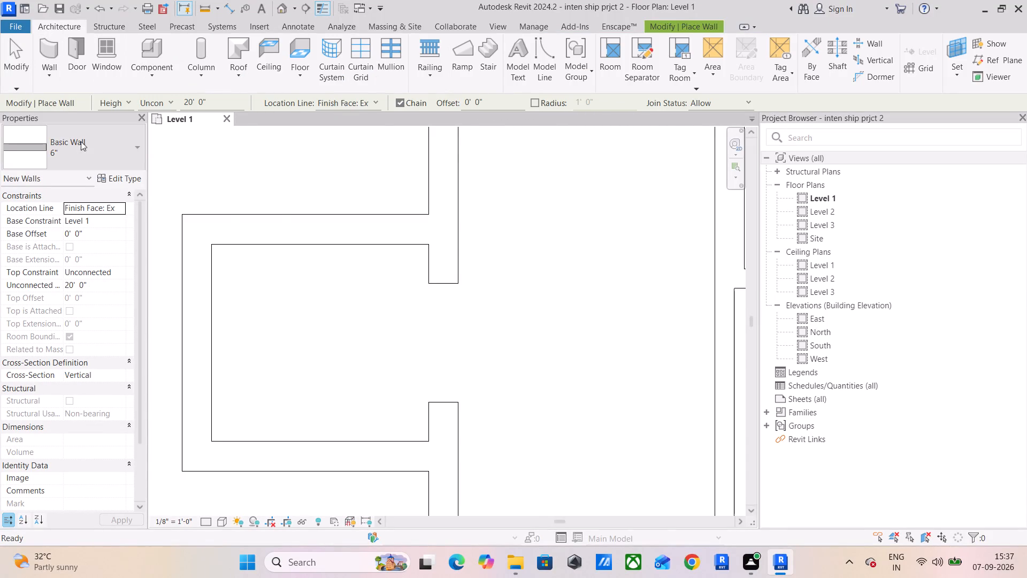
click(460, 287)
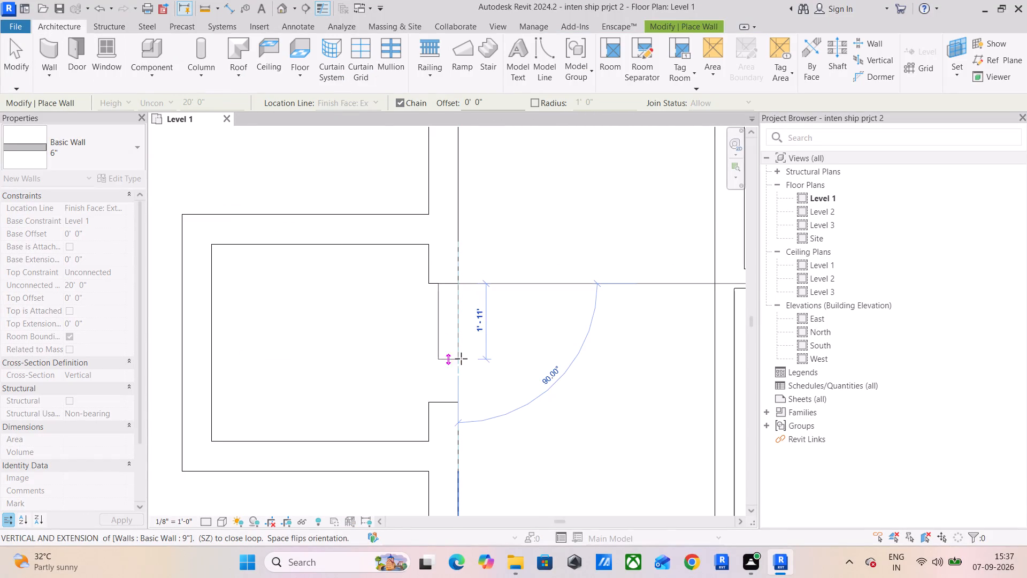
click(462, 403)
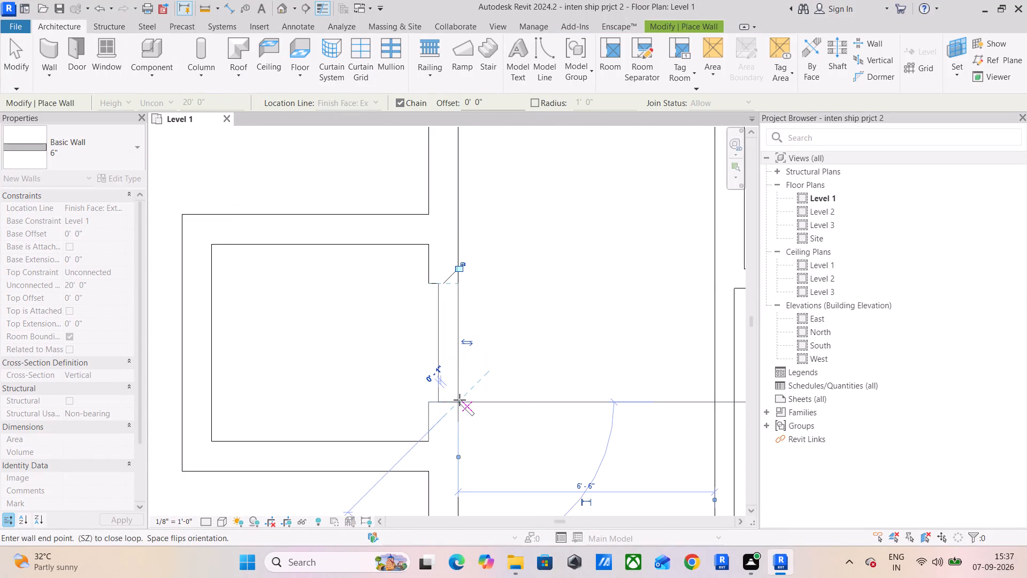
key(Escape)
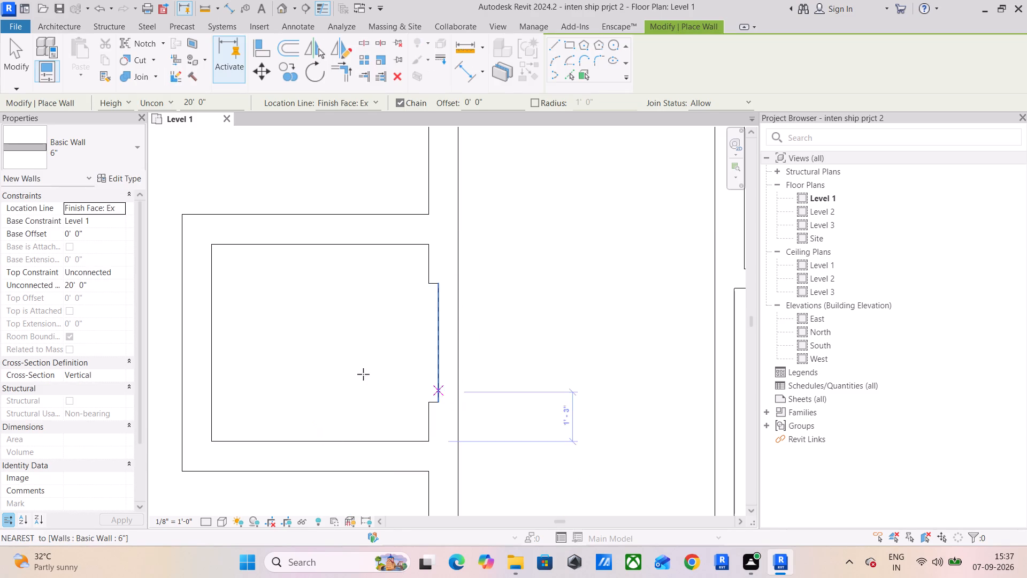
Place a LIFT 3' X 7' double sliding door in the wall segment that fills the lift room's opening.
click(69, 29)
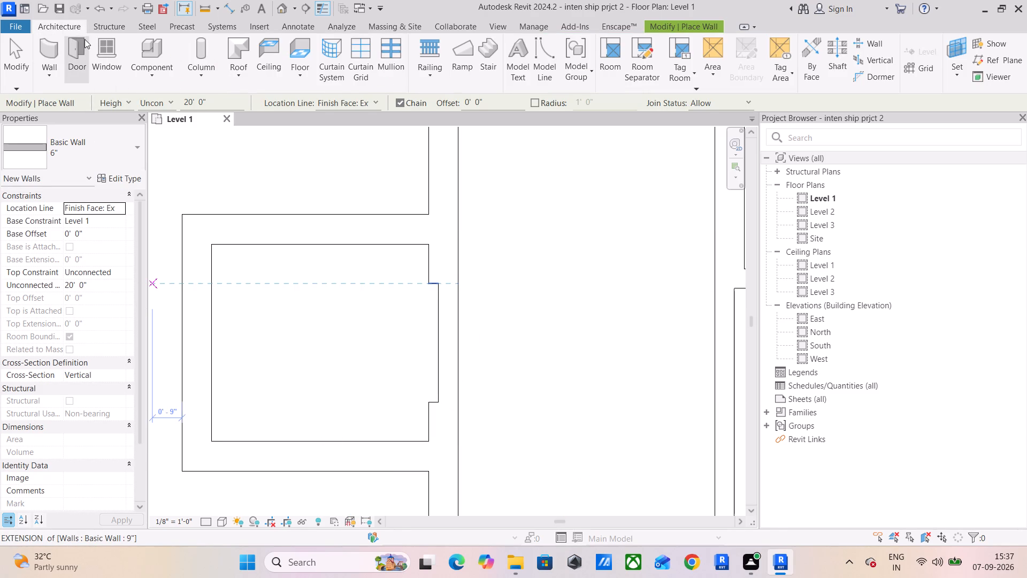
click(87, 41)
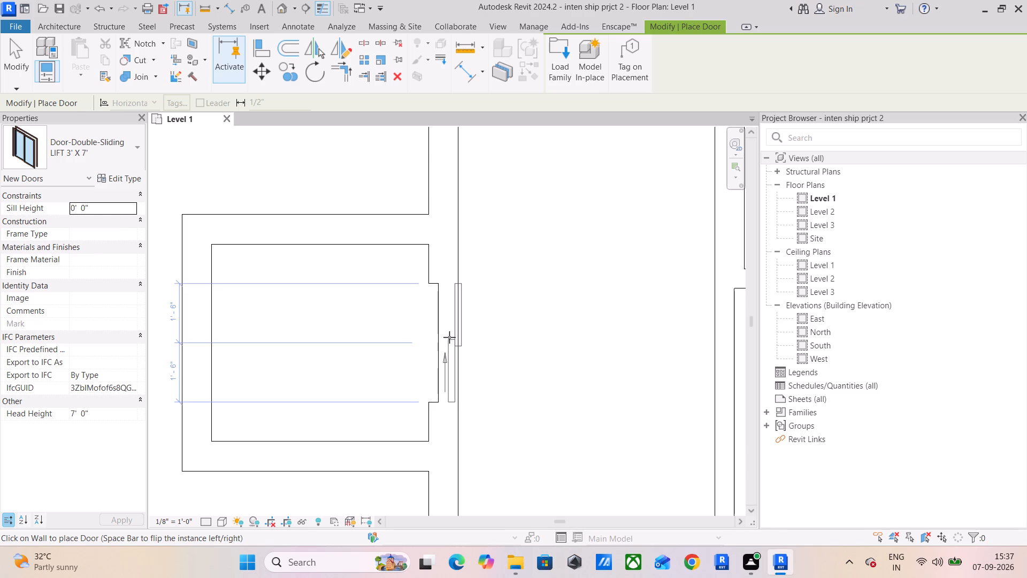
click(449, 337)
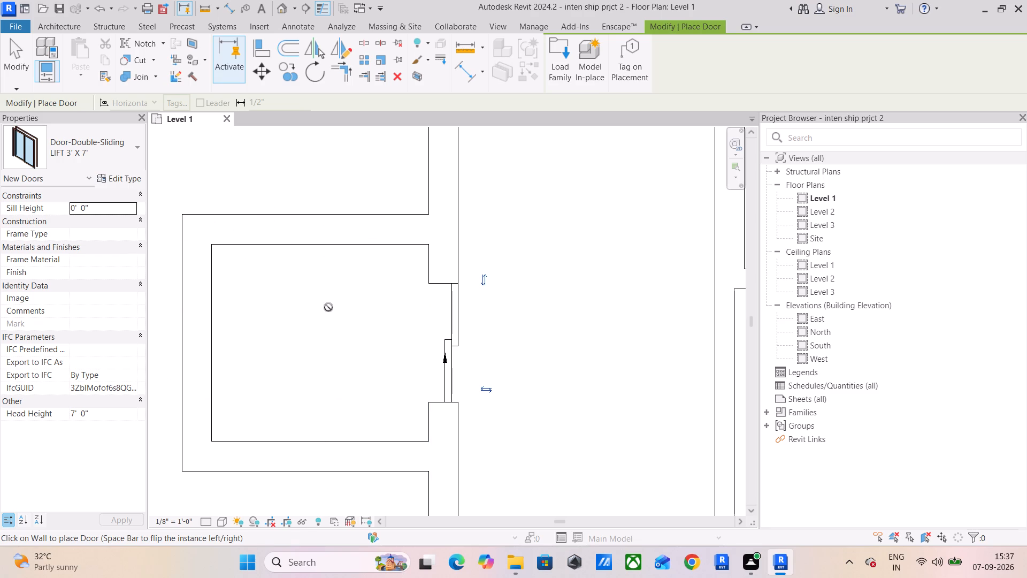
key(Escape)
key(Escape)
key(Escape)
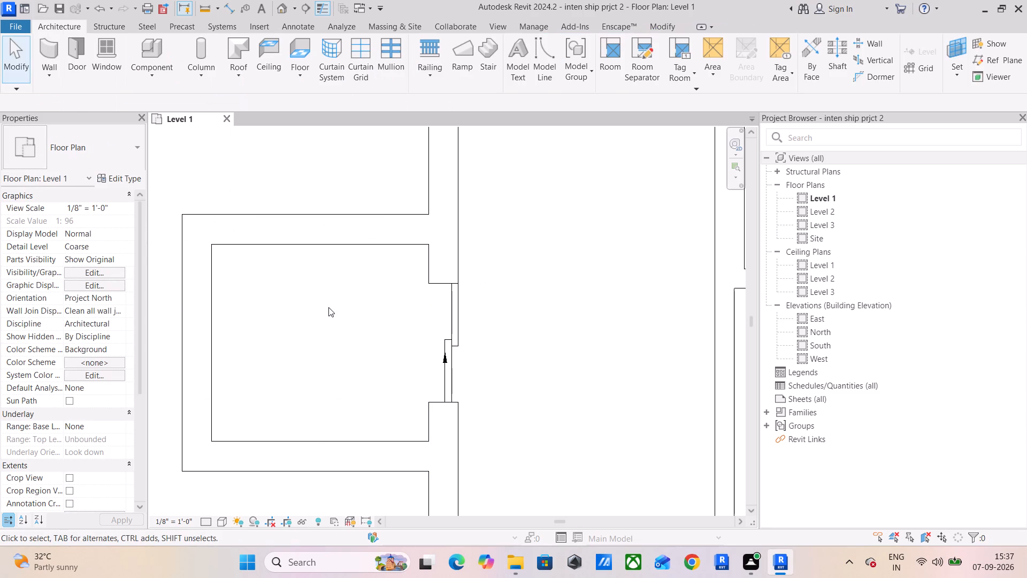
Draw a 6" wall 4'6" long westward from the lift room's outer lower-left corner, in line with its lower wall.
scroll(469, 310, down, 3)
scroll(512, 334, down, 4)
middle_drag(552, 349, 551, 349)
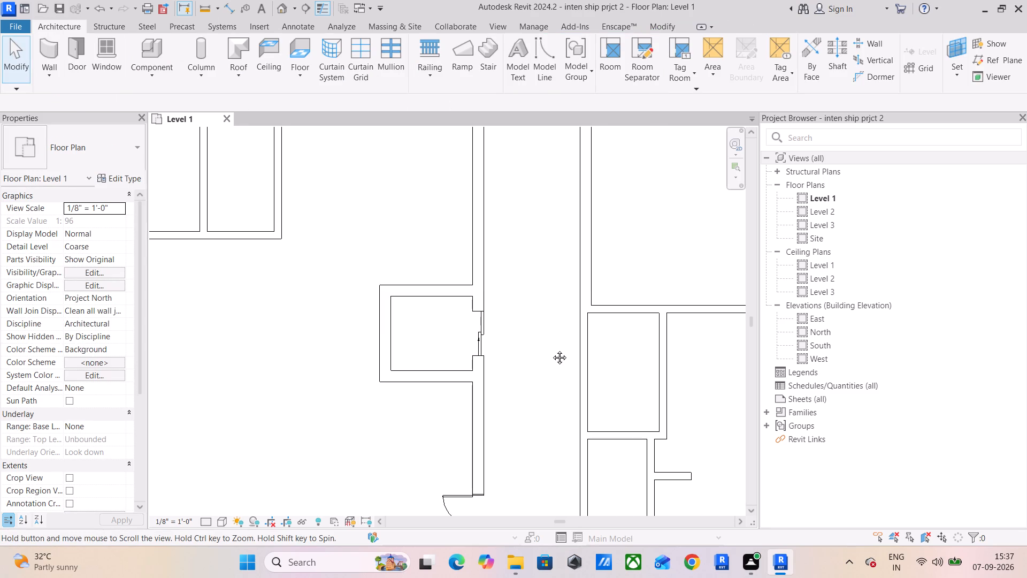
middle_drag(551, 349, 473, 311)
scroll(472, 313, down, 3)
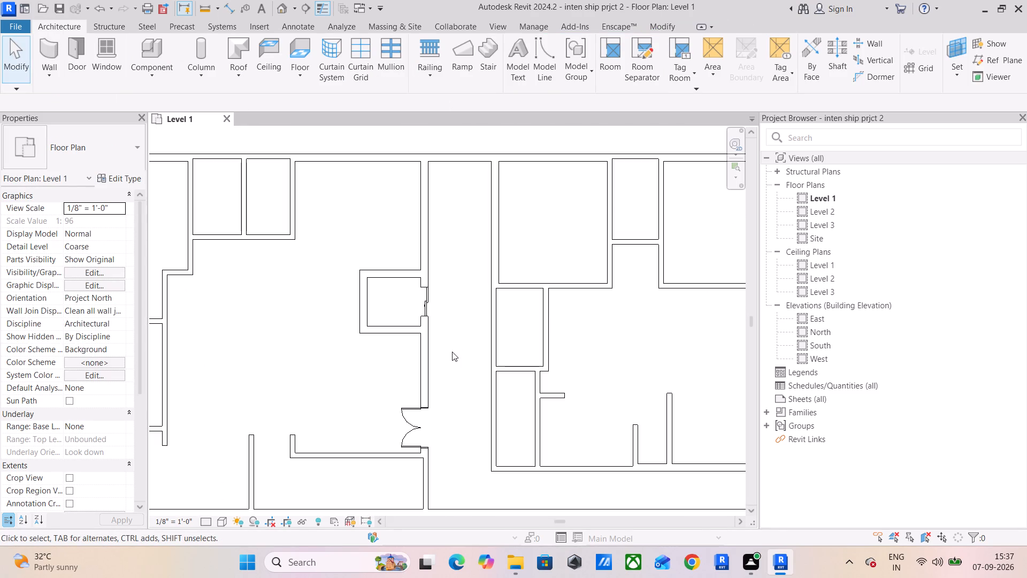
scroll(446, 351, down, 3)
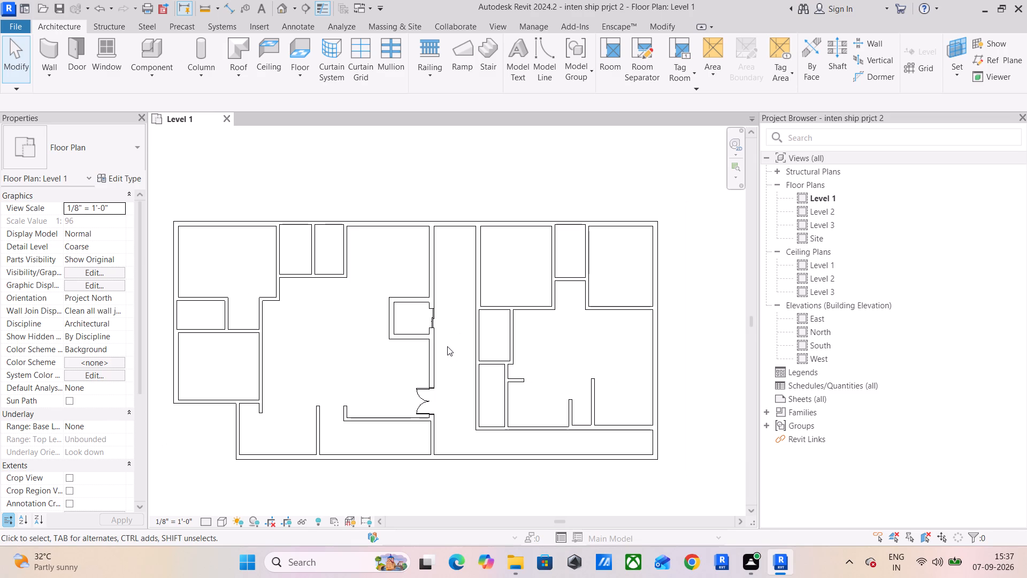
scroll(384, 317, up, 5)
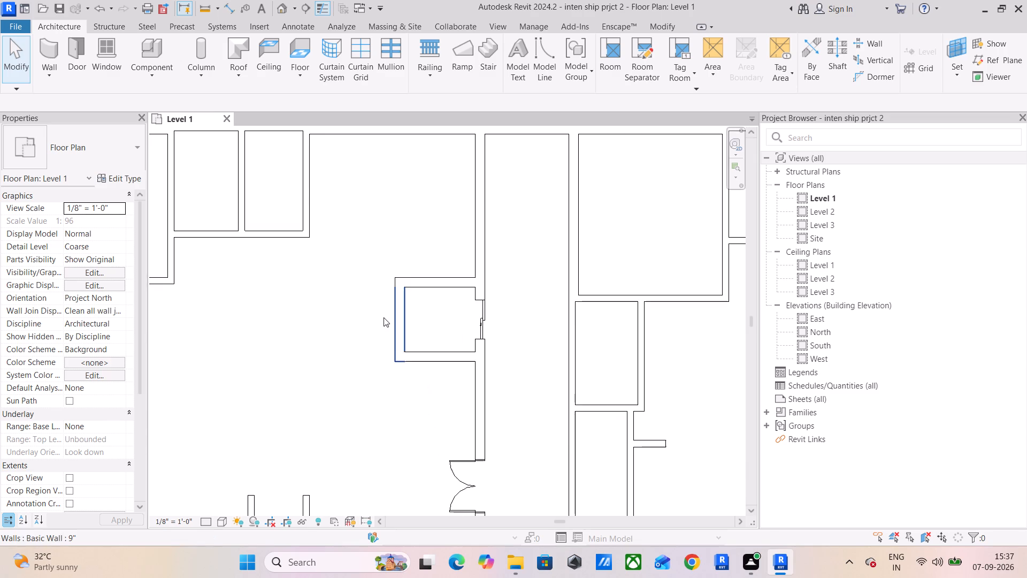
scroll(384, 317, up, 3)
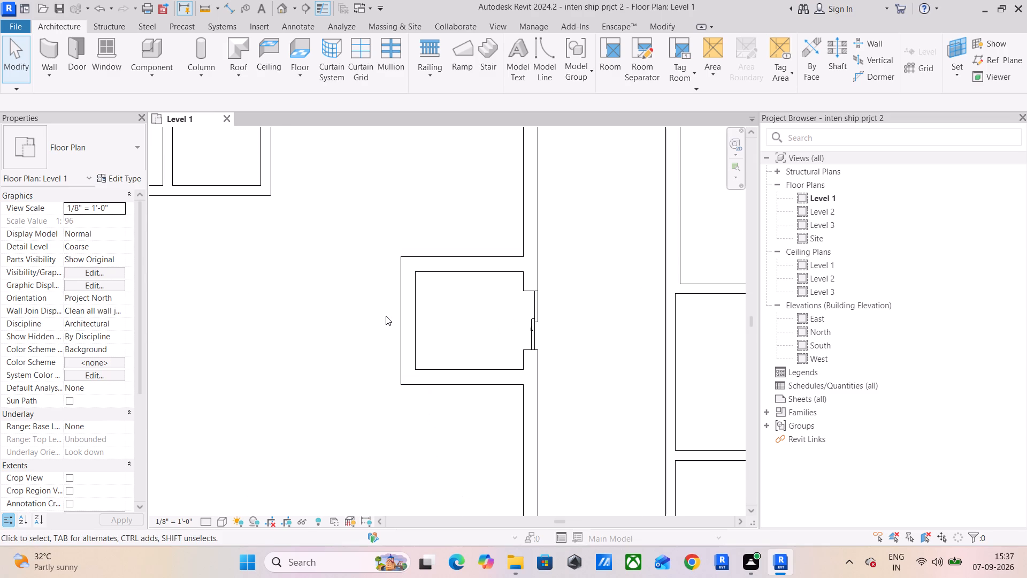
scroll(386, 316, down, 2)
click(52, 55)
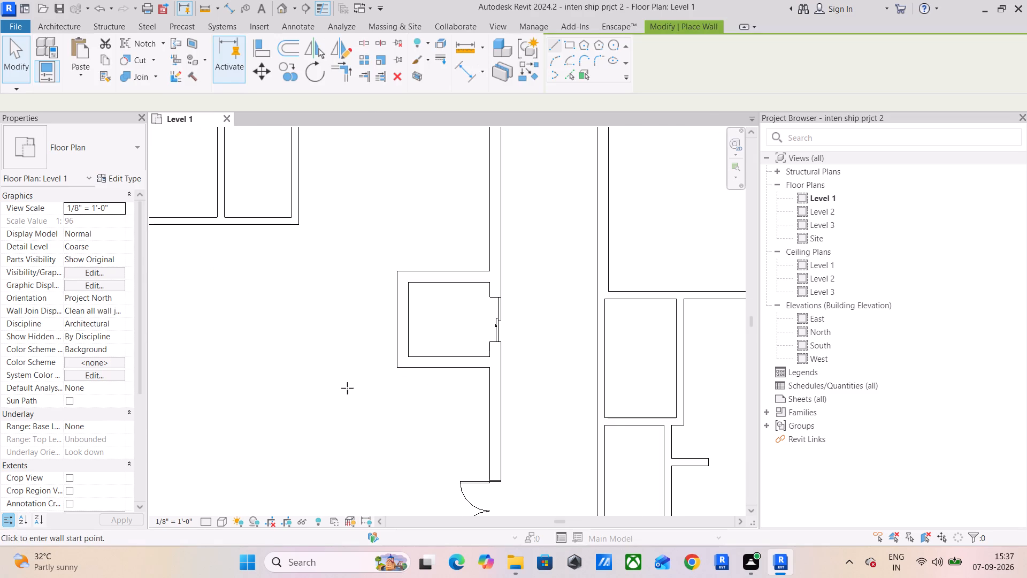
click(396, 369)
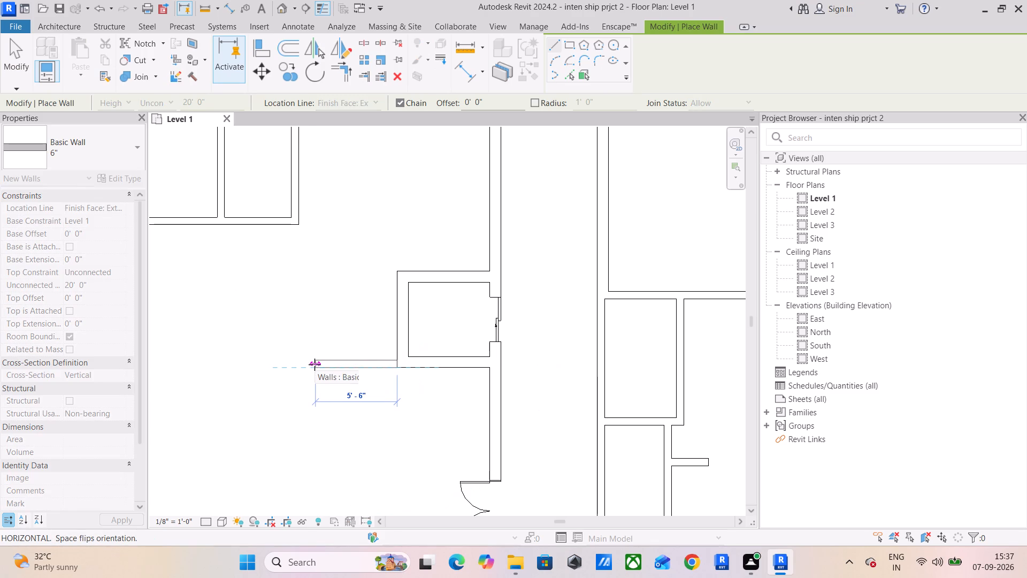
text(4'6")
key(Return)
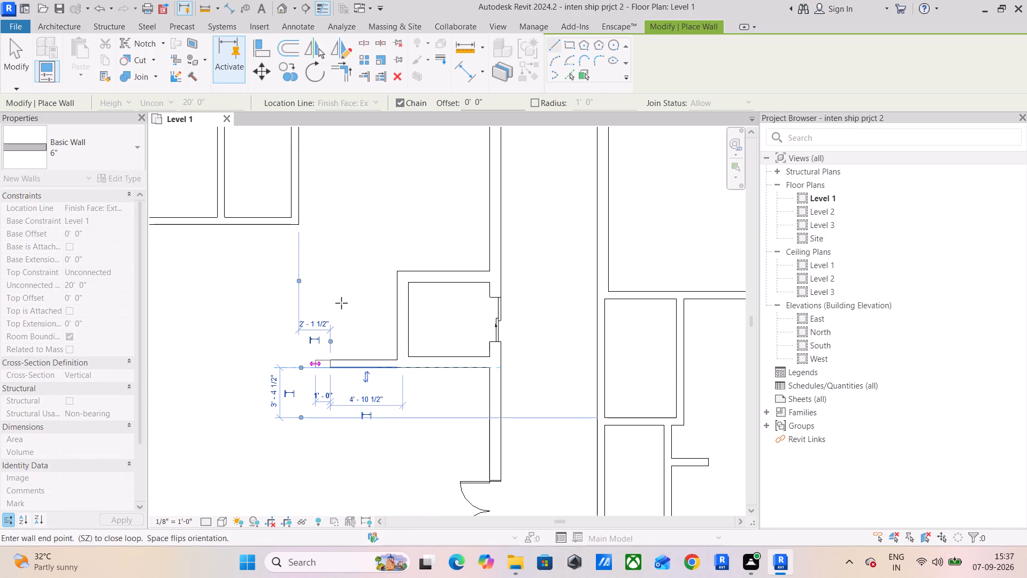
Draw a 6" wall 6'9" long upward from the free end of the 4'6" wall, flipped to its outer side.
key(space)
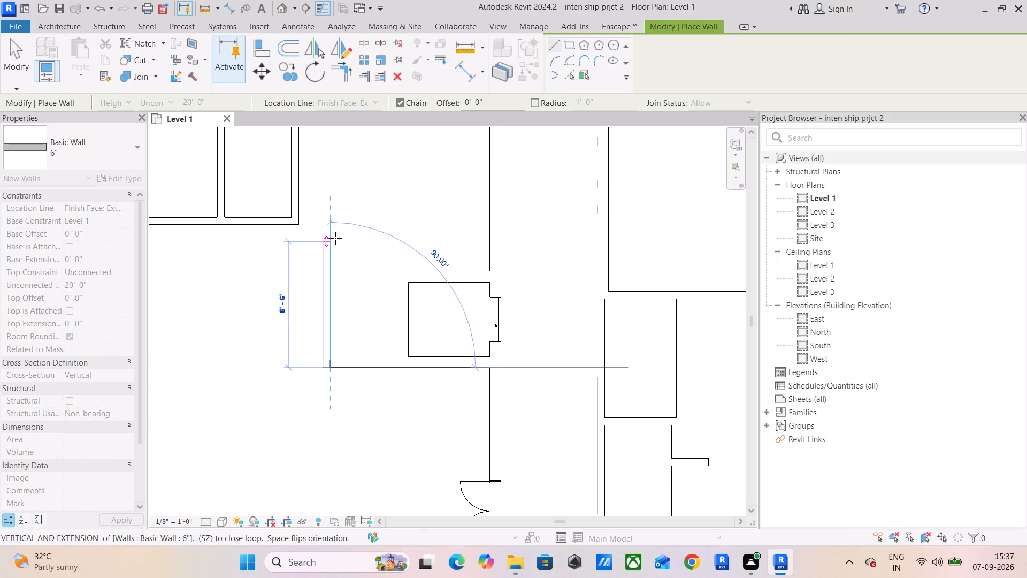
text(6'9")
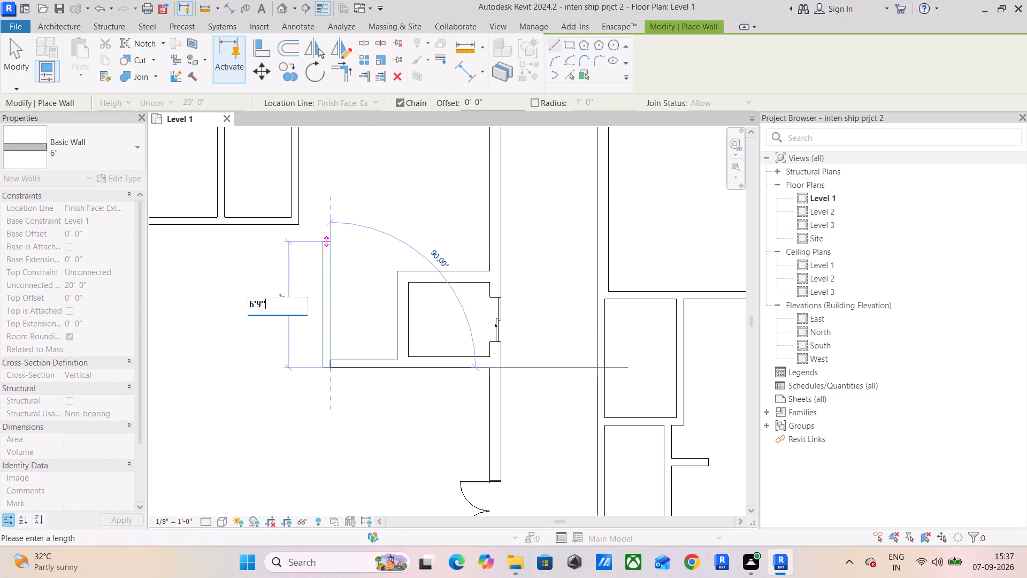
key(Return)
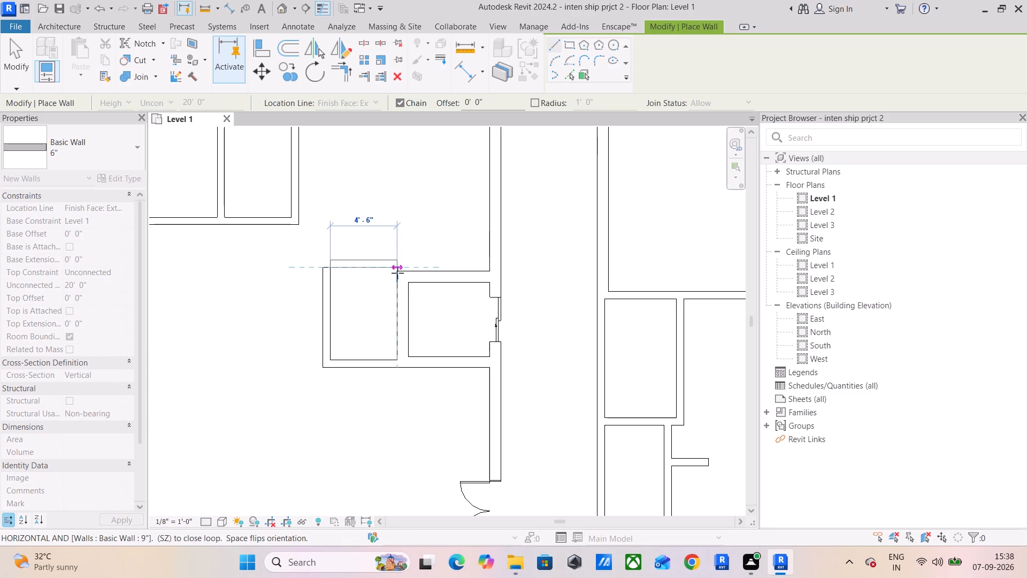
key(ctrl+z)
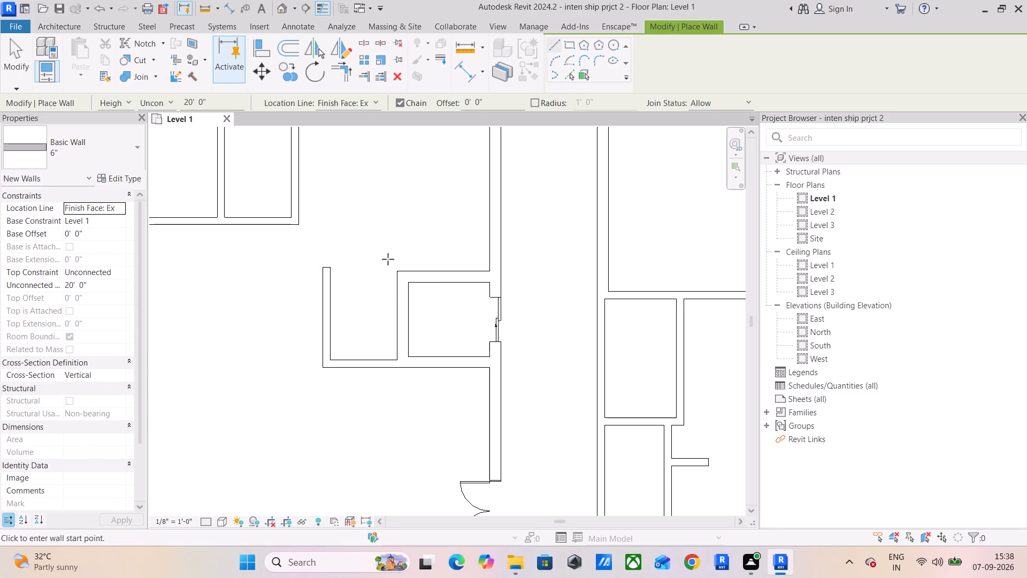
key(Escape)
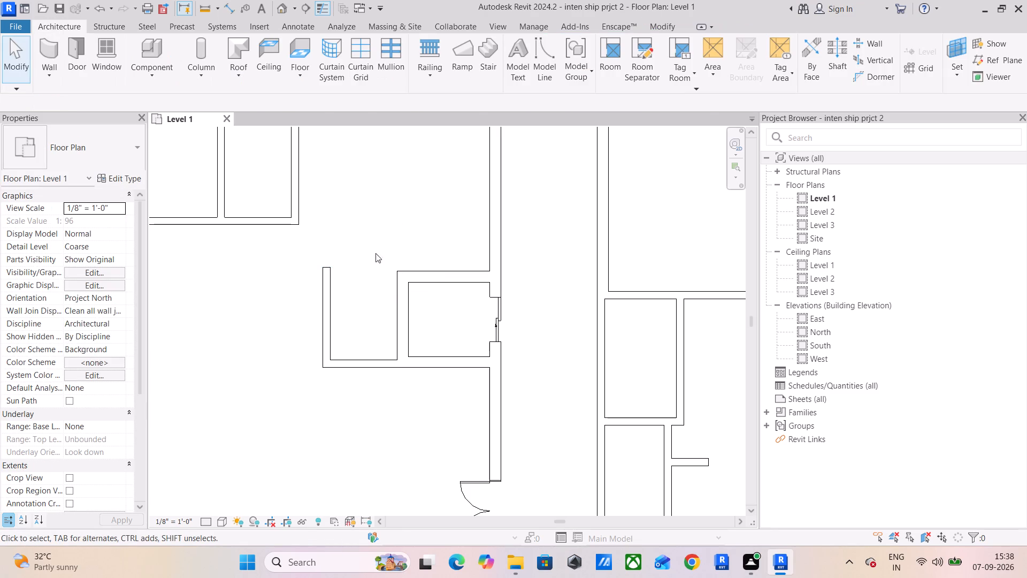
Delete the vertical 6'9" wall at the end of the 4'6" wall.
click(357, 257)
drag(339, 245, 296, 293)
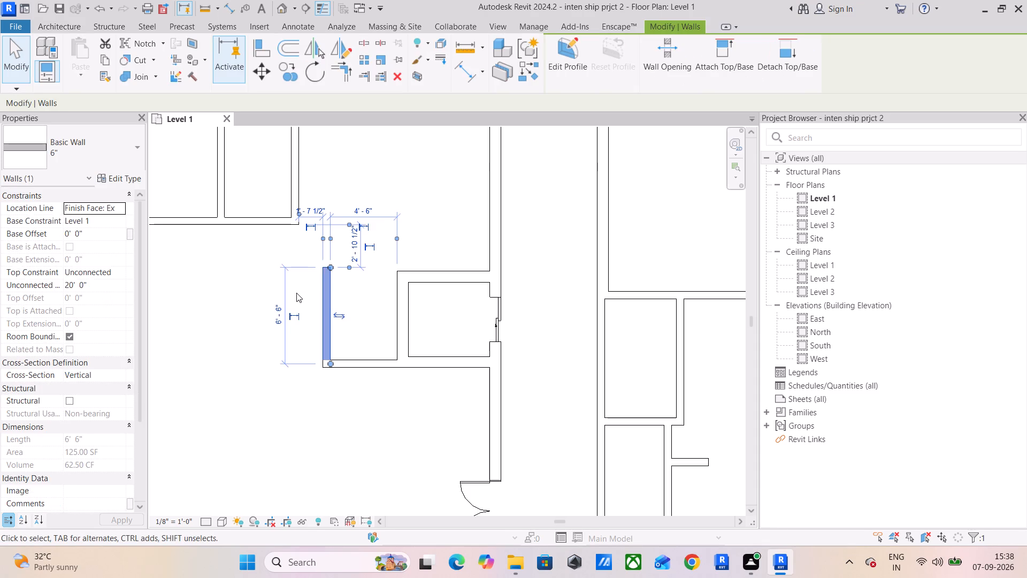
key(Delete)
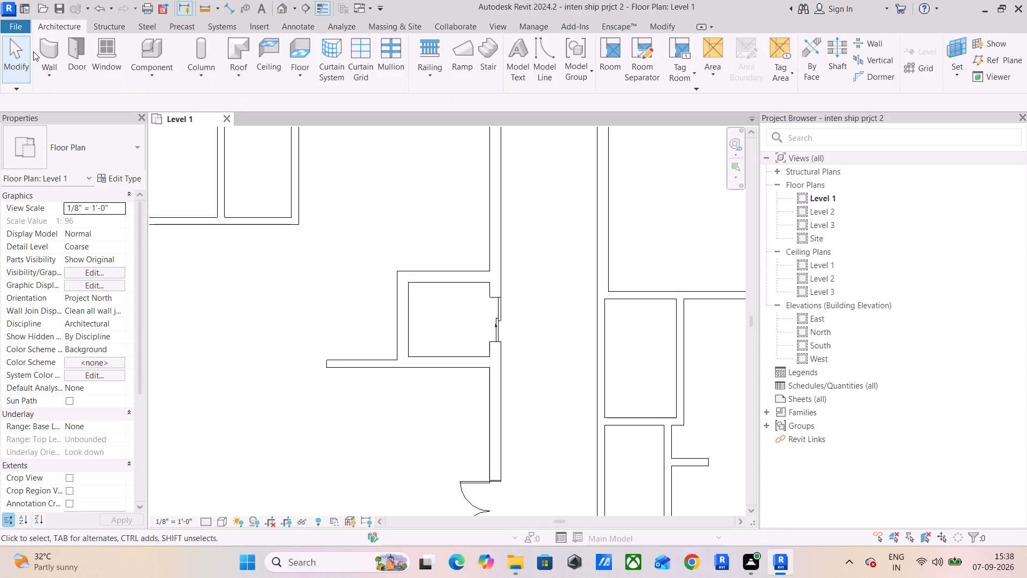
Enclose the space beside the lift room with a 5'9" wall up from the 4'6" wall's free end and a wall back to the lift room.
click(55, 49)
click(329, 358)
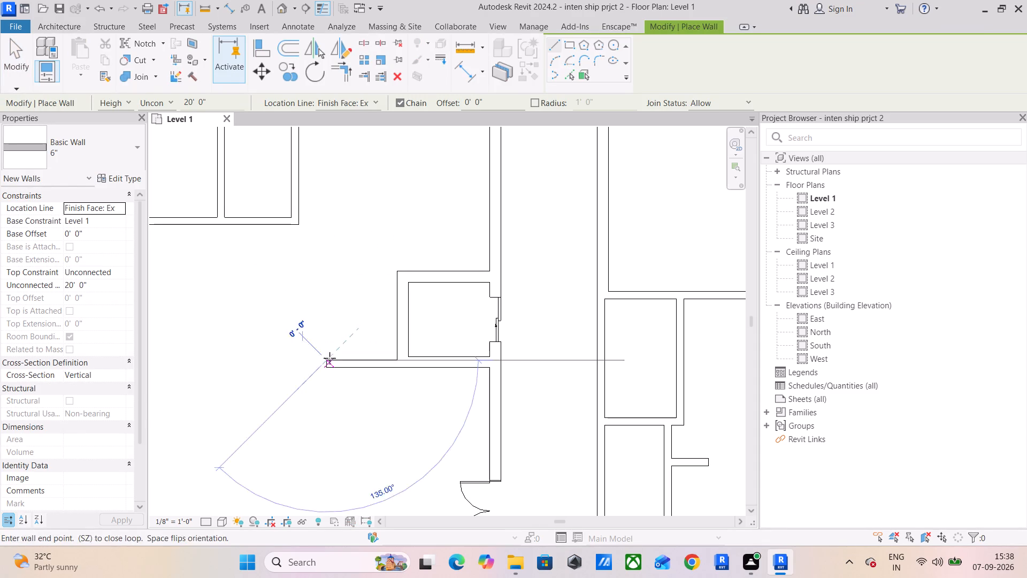
key(space)
text(5'9")
key(Return)
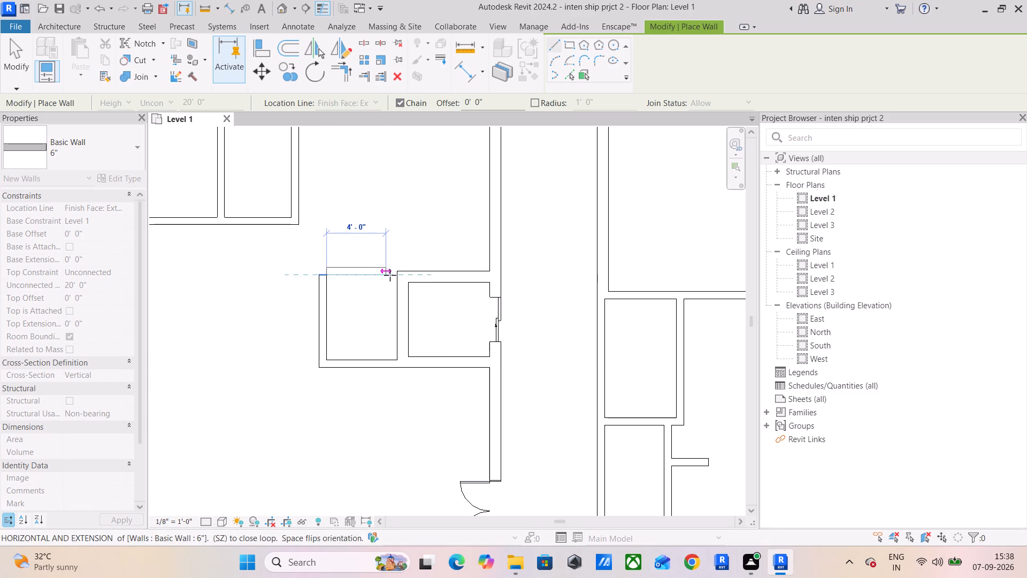
scroll(397, 275, up, 5)
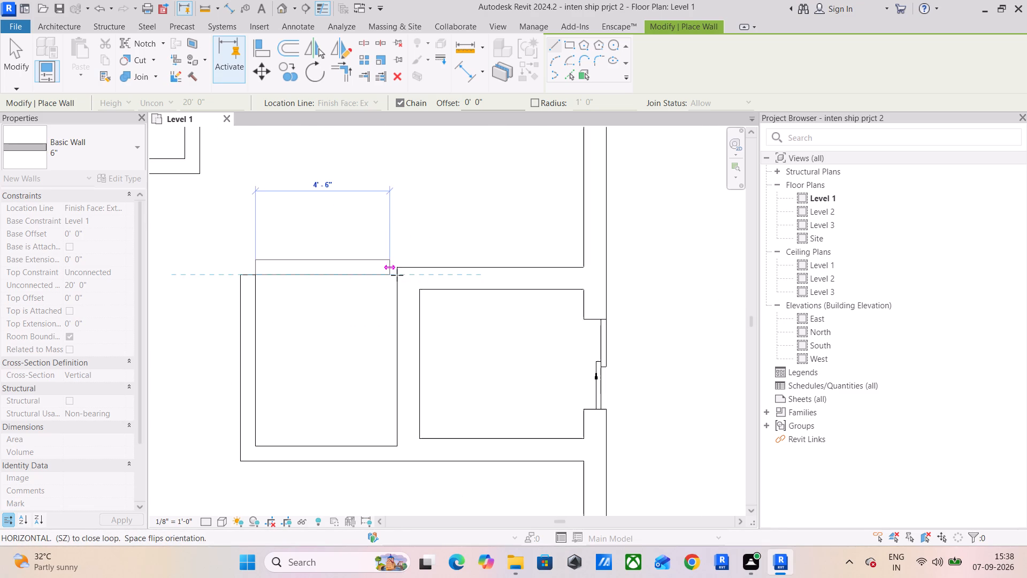
click(397, 274)
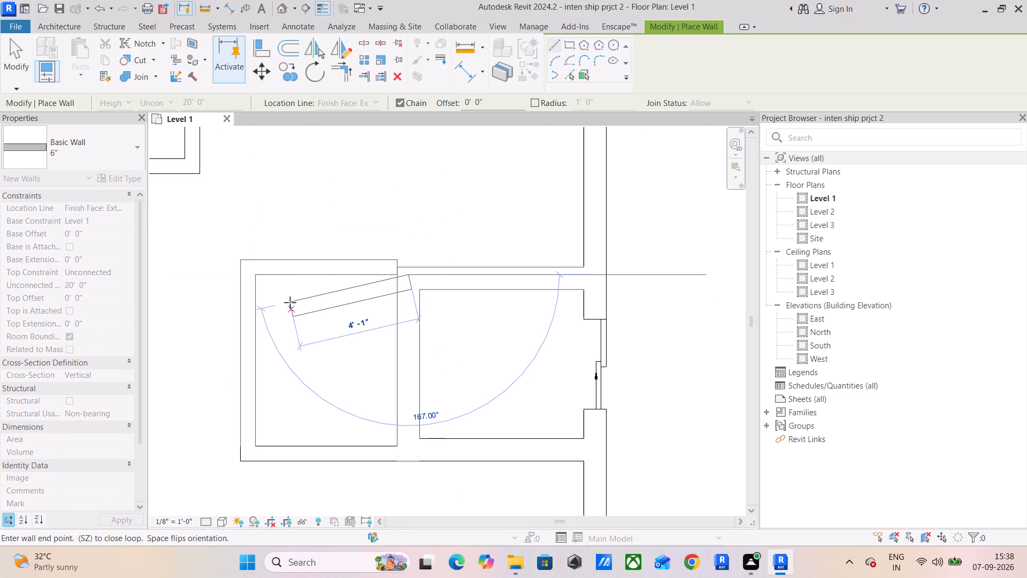
key(Escape)
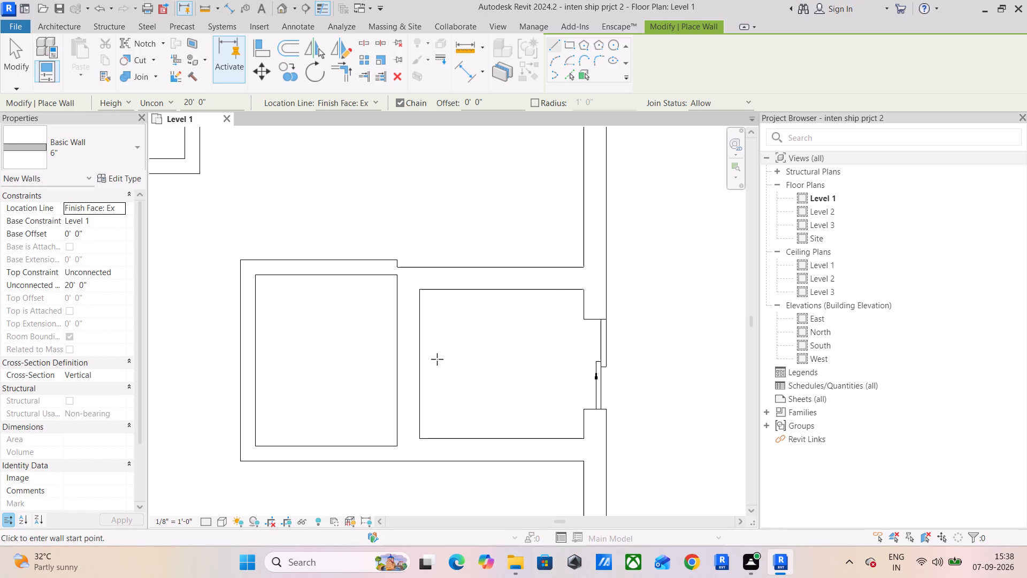
key(Escape)
key(Escape)
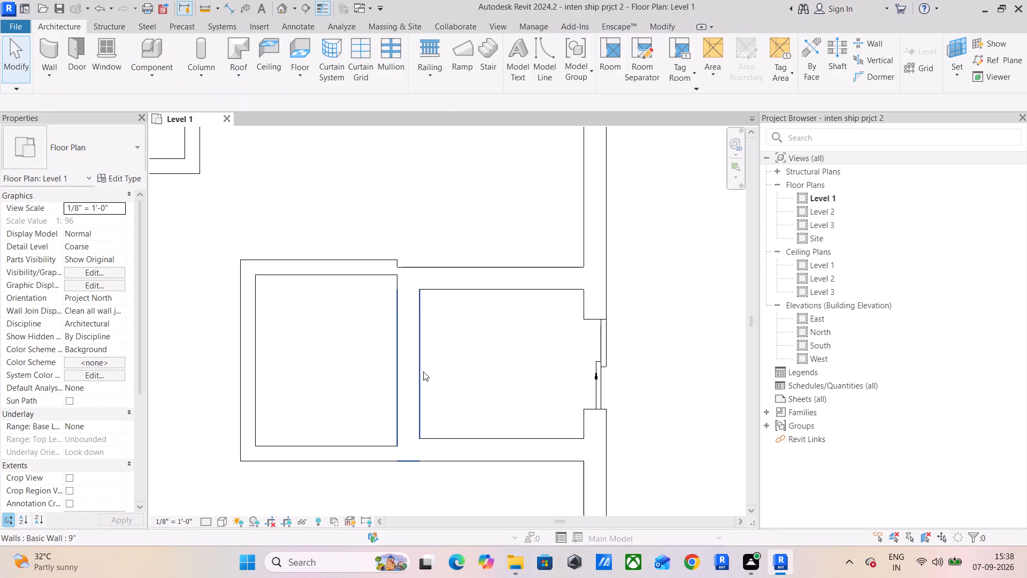
Move the lift room's lower 9" wall so the clear distance to its upper wall is 5'9".
click(497, 445)
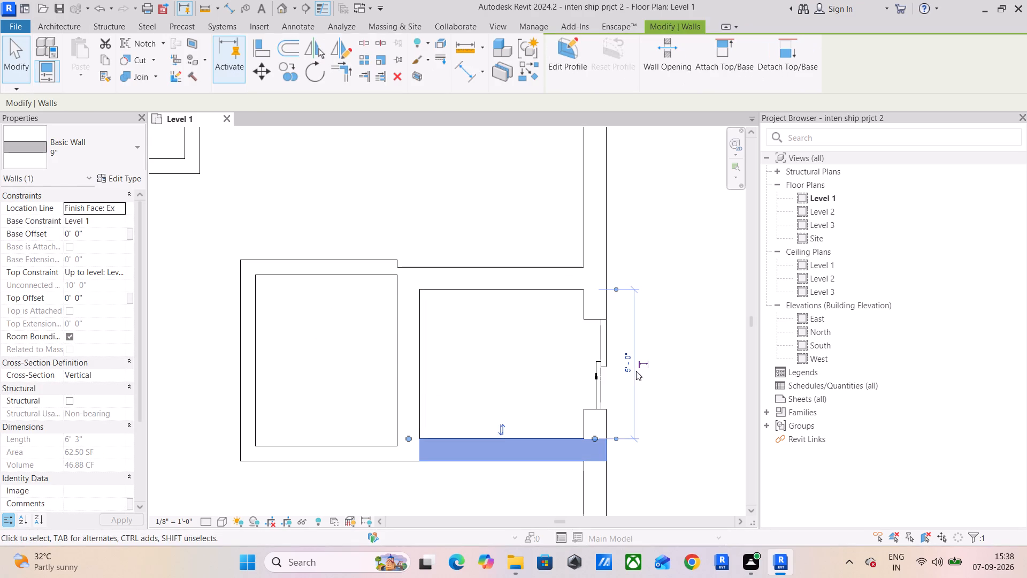
click(628, 361)
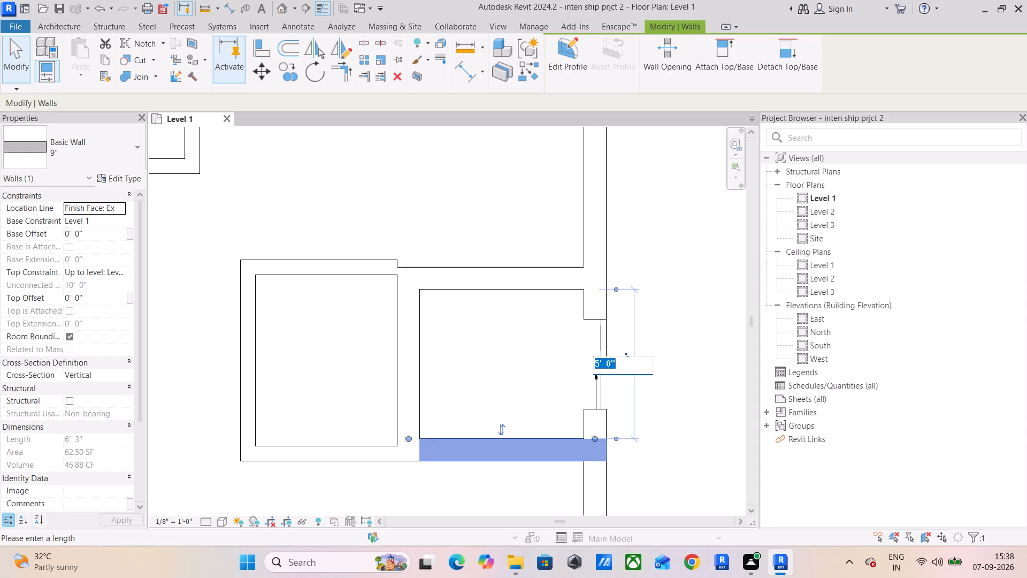
text(5'9+)
key(shift+quotedbl)
key(BackSpace)
key(BackSpace)
key(shift+quotedbl)
key(Return)
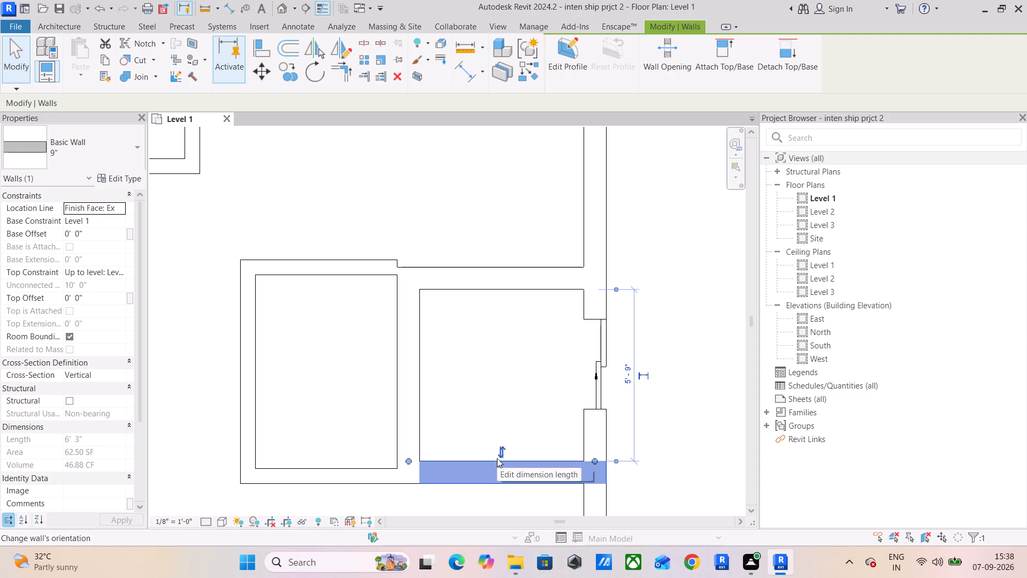
Flip the adjoining space's upper 6" wall and move both its ends flush with the outer face of the lift room's upper wall.
click(303, 474)
click(336, 259)
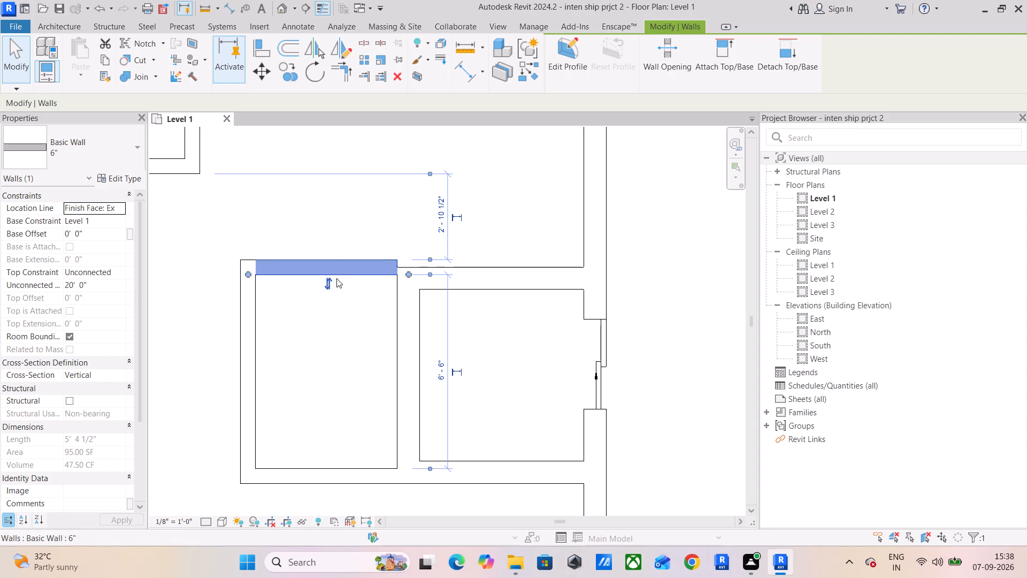
click(327, 288)
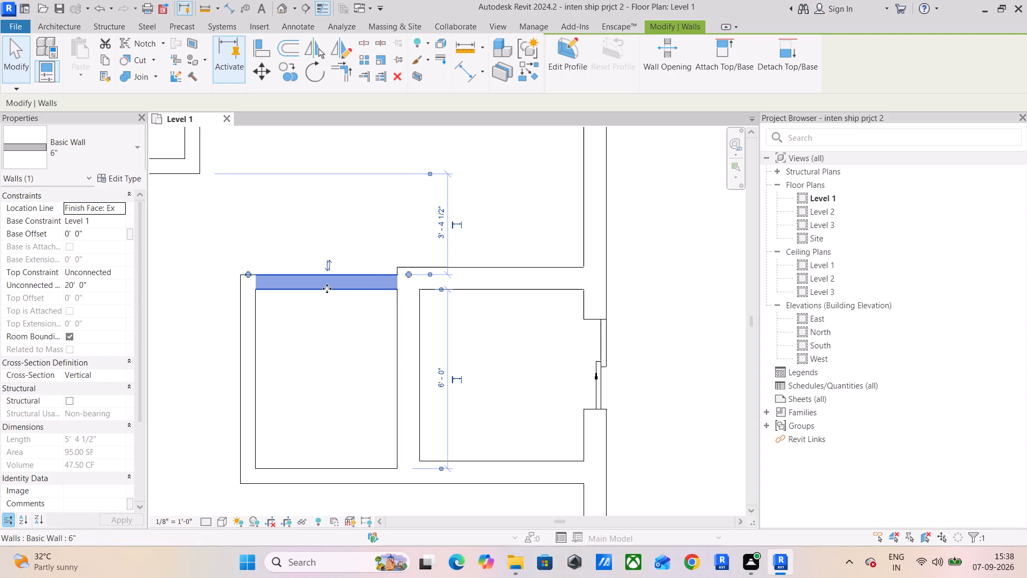
click(311, 329)
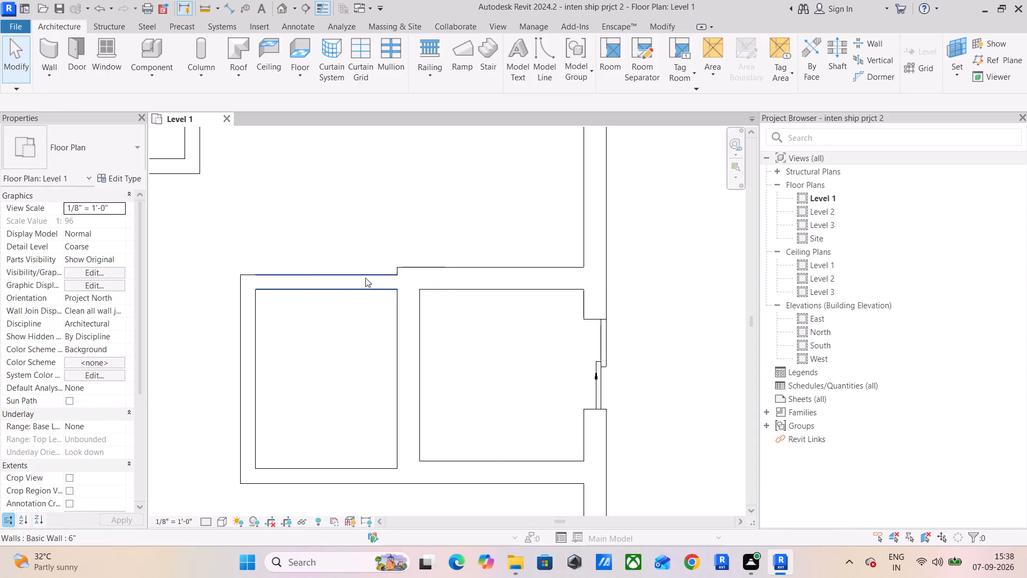
click(244, 278)
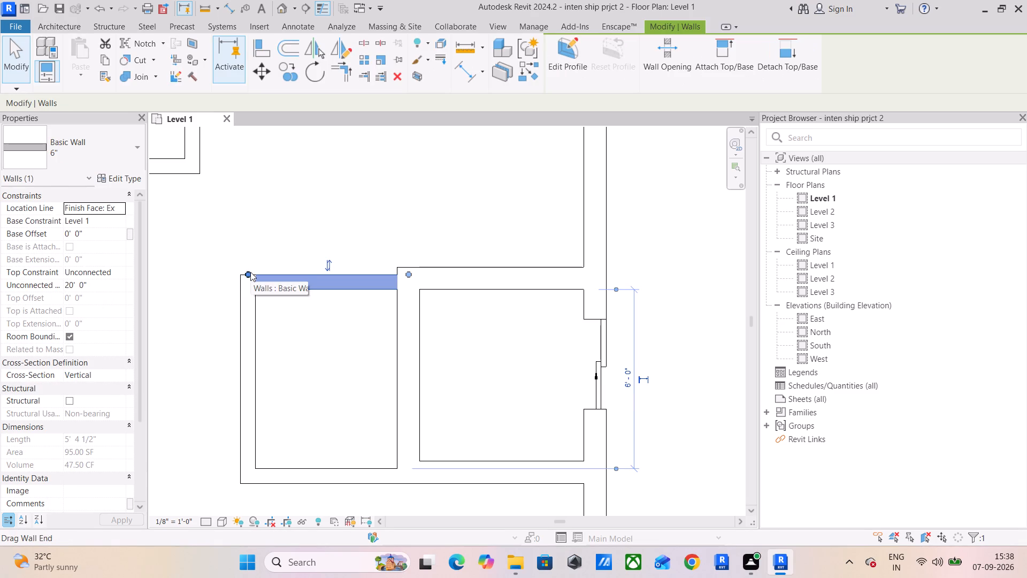
drag(249, 272, 248, 266)
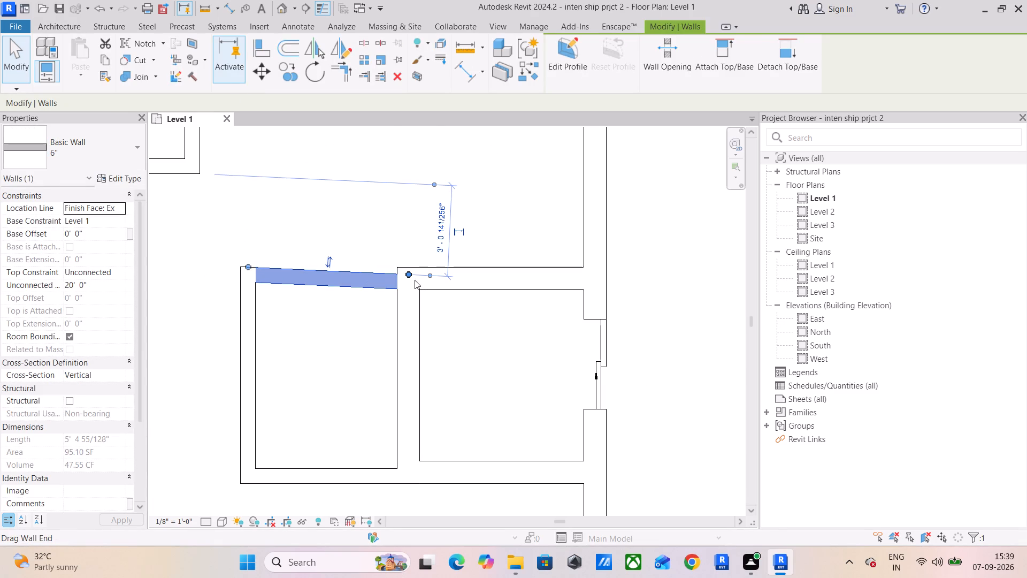
drag(408, 274, 408, 269)
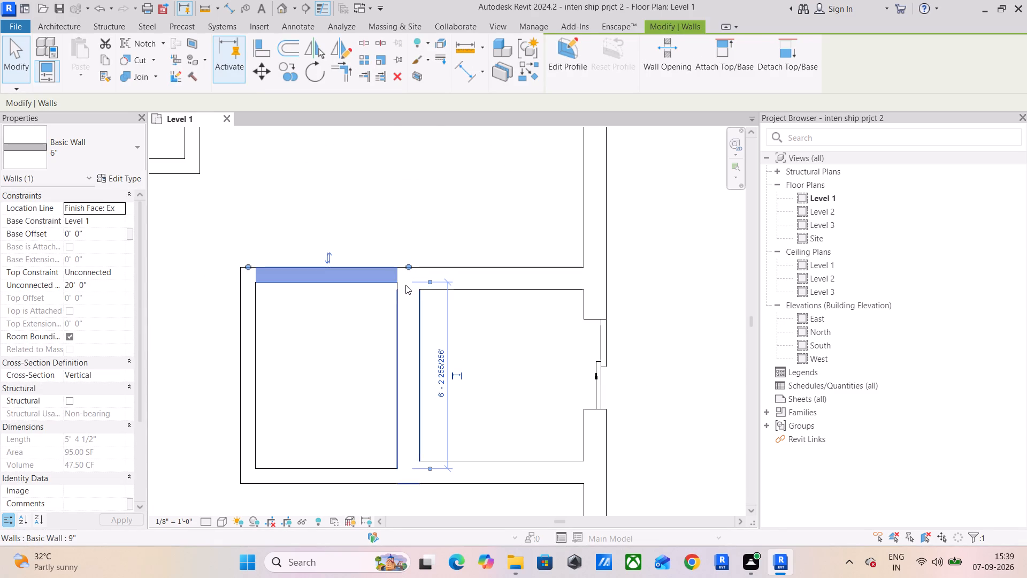
click(358, 334)
Check the dimensions between the walls of the lift room and the adjoining space.
click(256, 326)
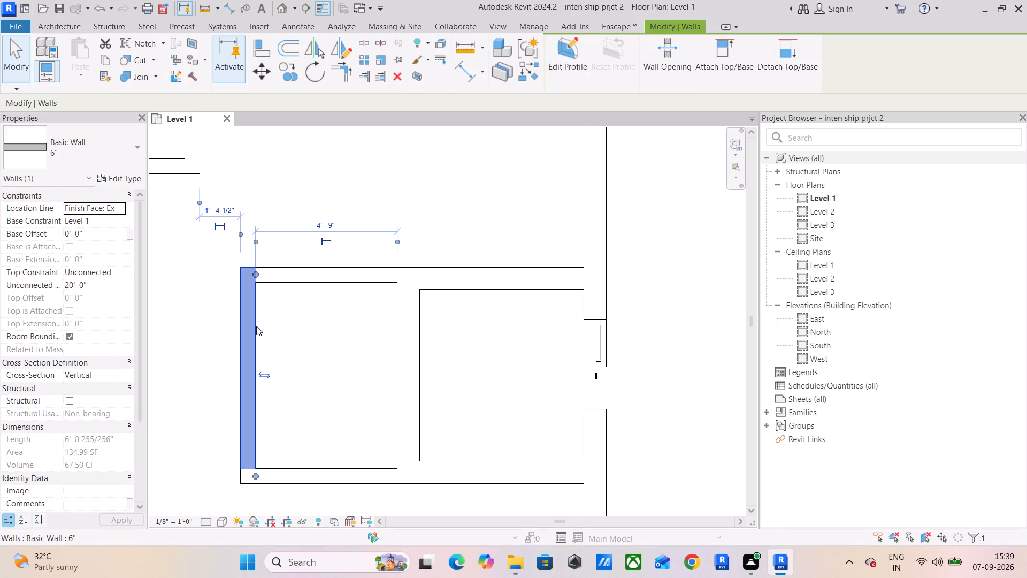
click(336, 276)
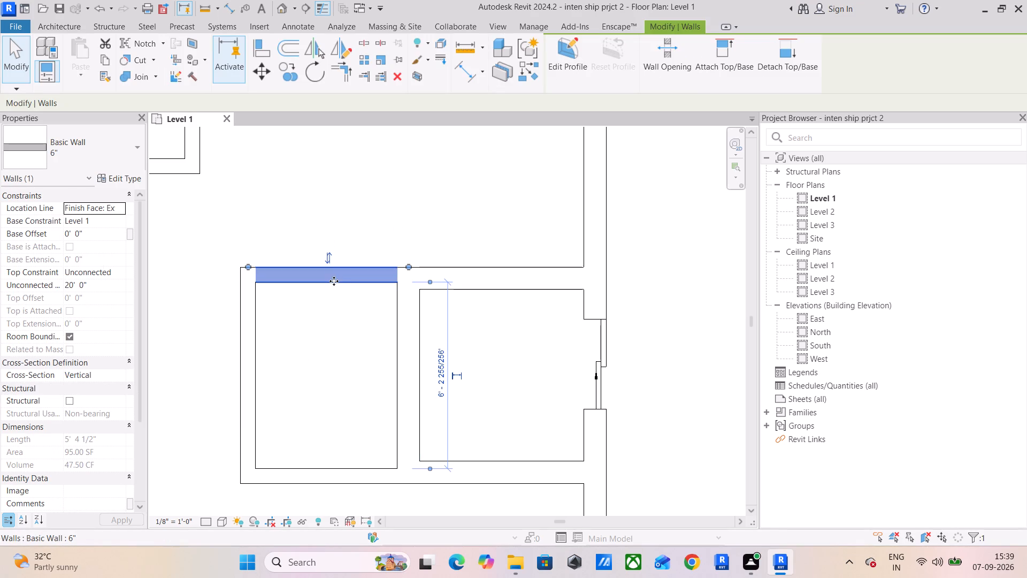
click(441, 368)
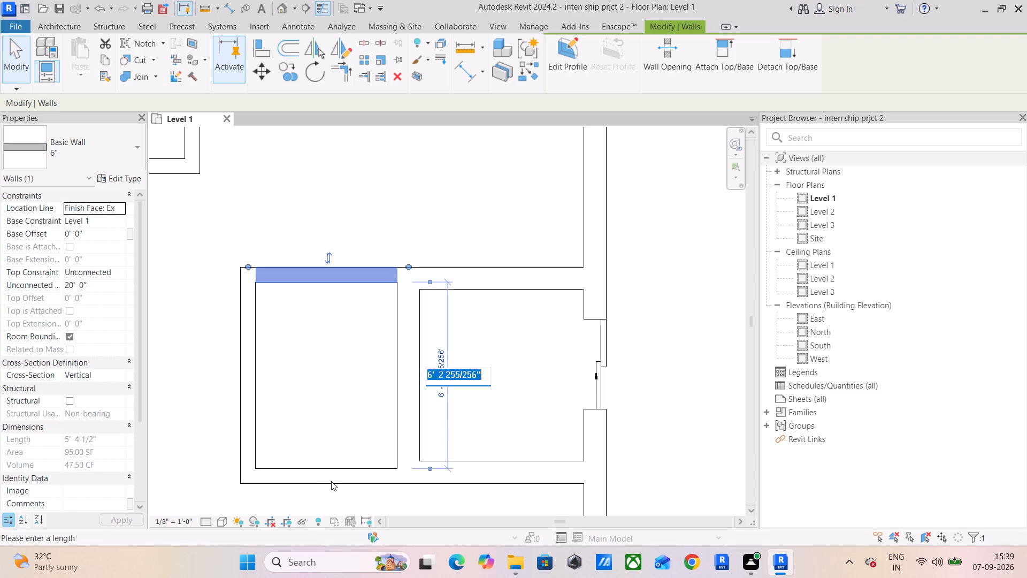
click(508, 466)
click(415, 419)
click(496, 471)
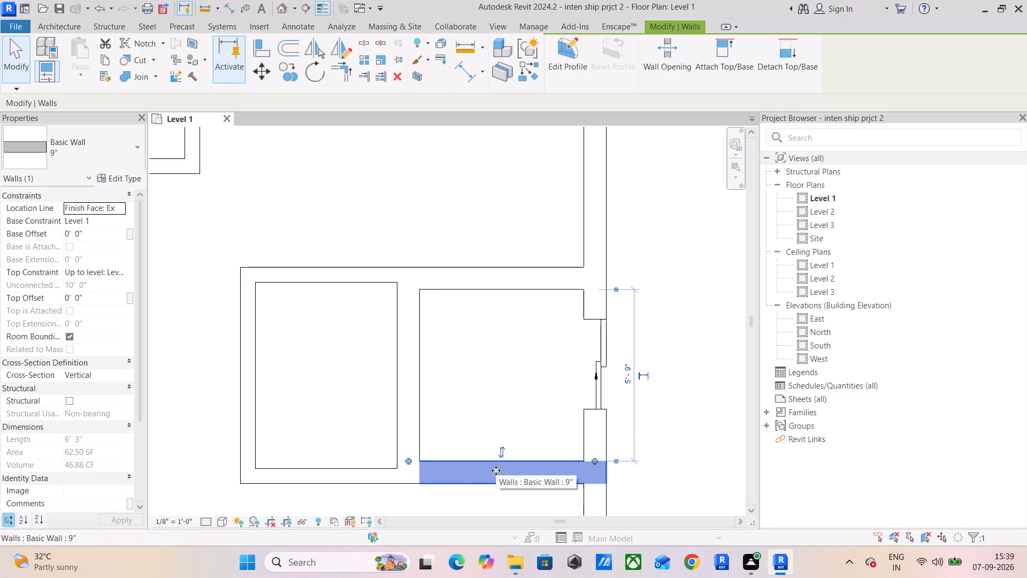
click(247, 407)
click(292, 472)
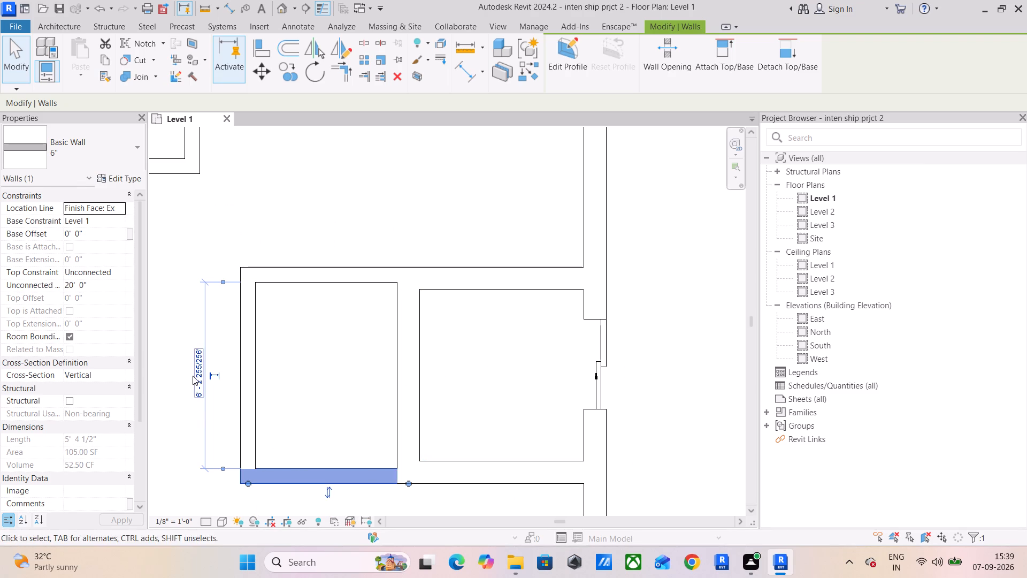
click(193, 375)
click(327, 394)
click(171, 459)
Split the adjoining space's outer vertical 6" wall at two points and delete the middle segment, leaving an opening about 3'3" wide.
scroll(324, 377, down, 3)
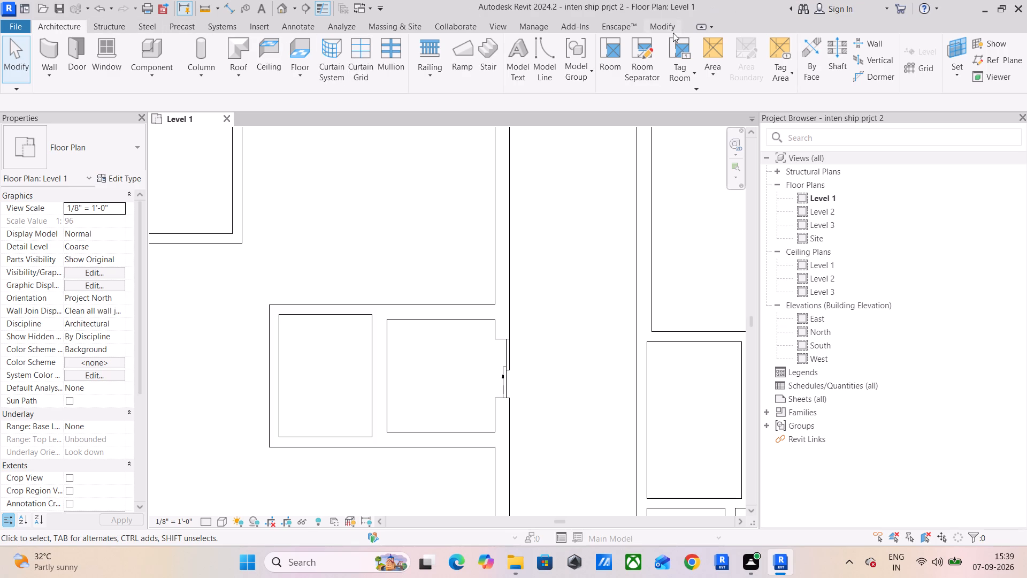
click(657, 26)
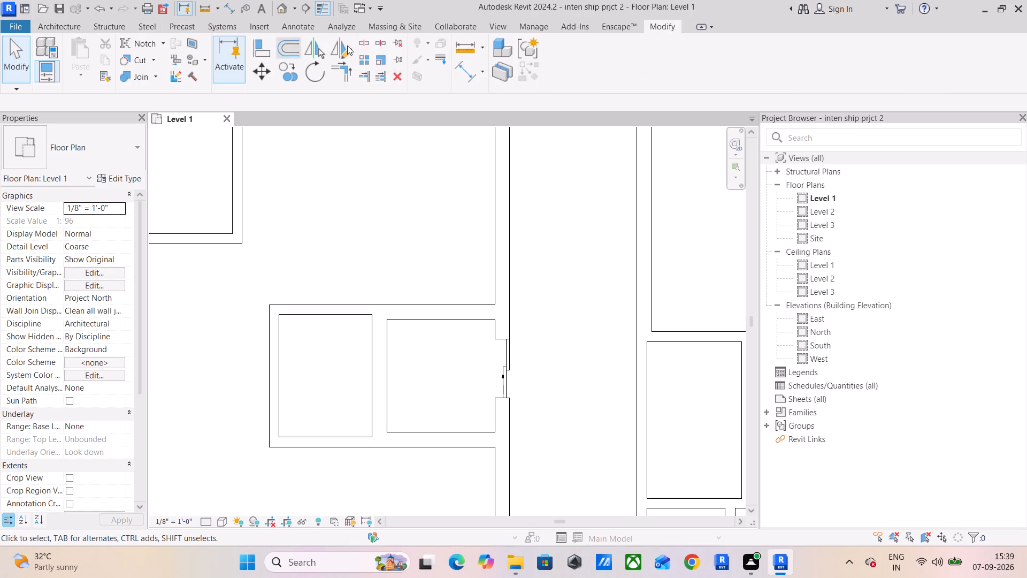
click(360, 41)
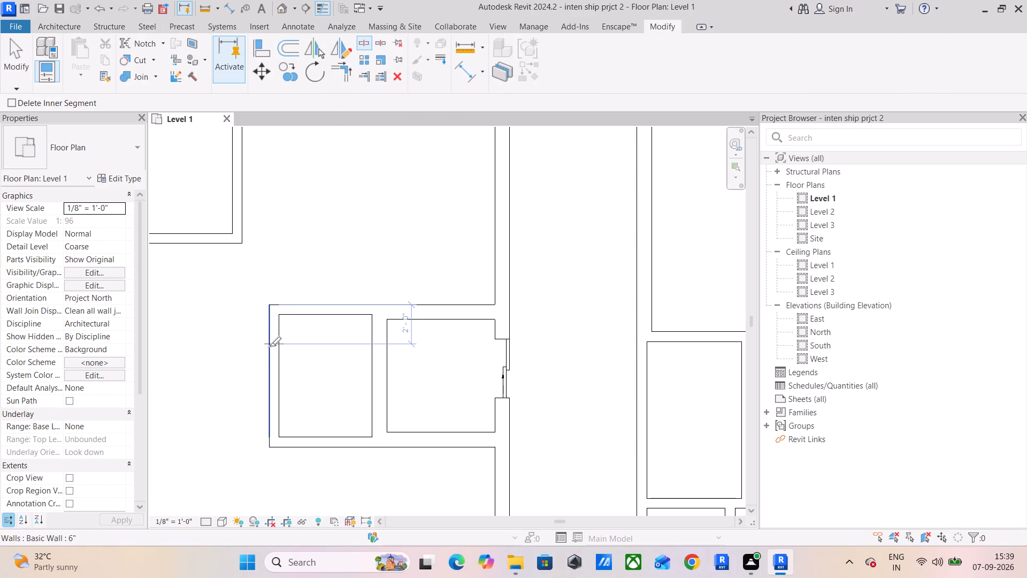
scroll(269, 346, up, 3)
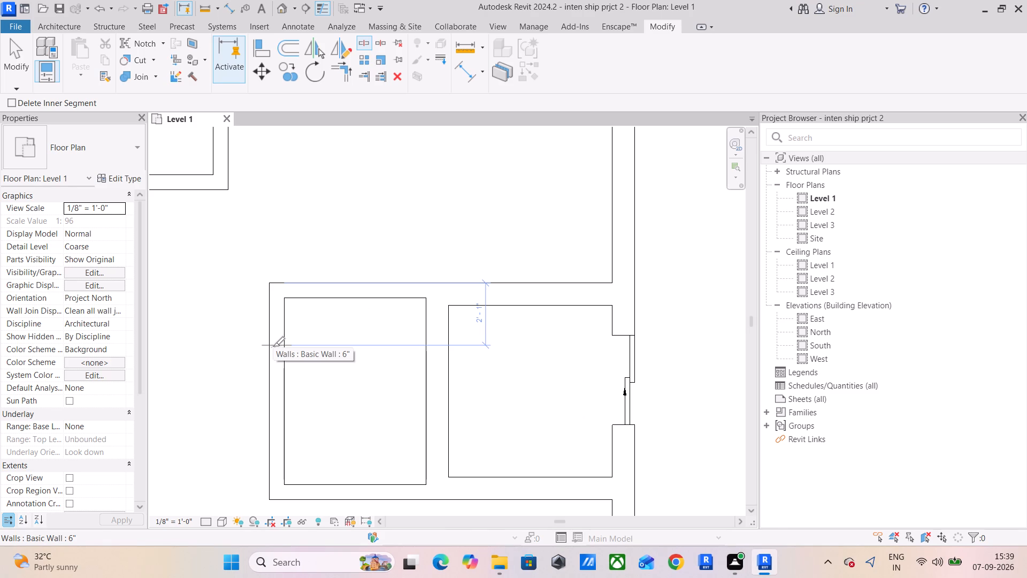
click(273, 346)
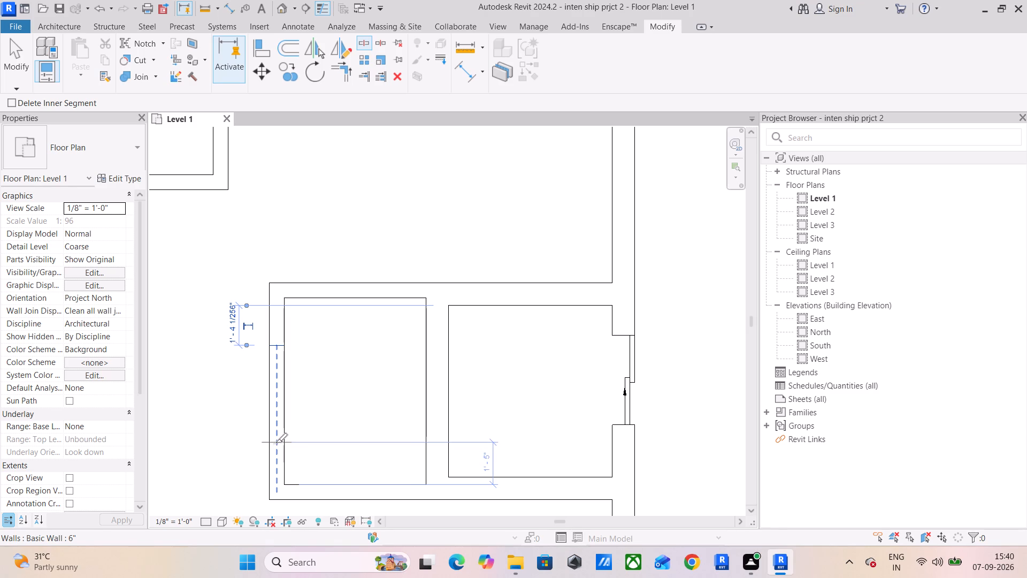
click(275, 443)
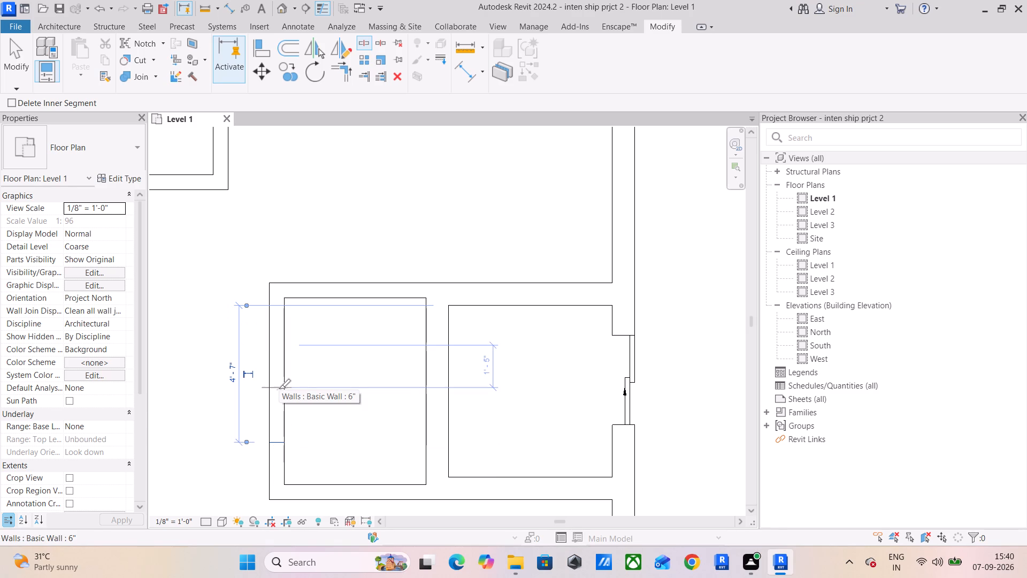
key(Escape)
key(Escape)
key(Escape)
click(274, 384)
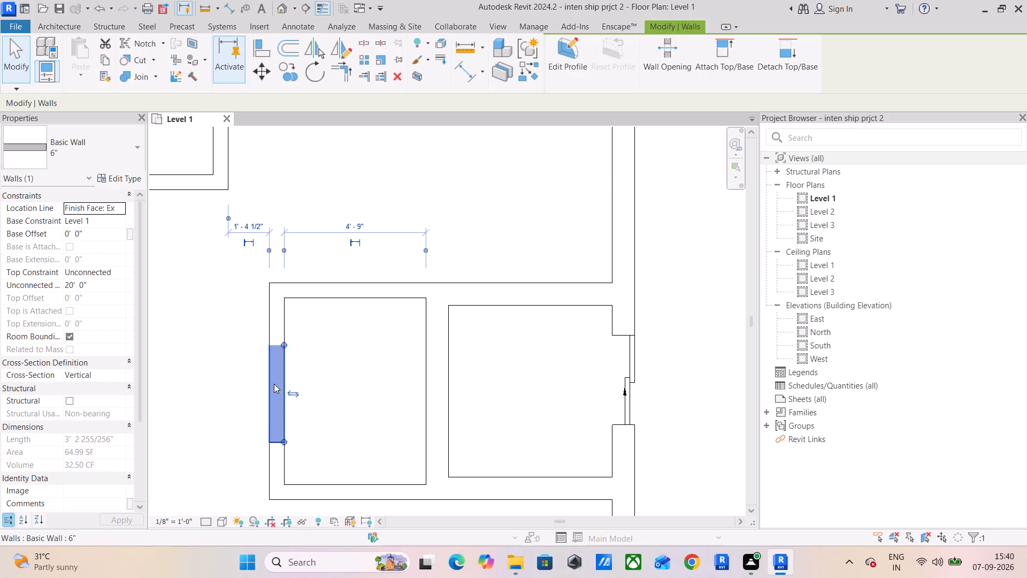
key(Delete)
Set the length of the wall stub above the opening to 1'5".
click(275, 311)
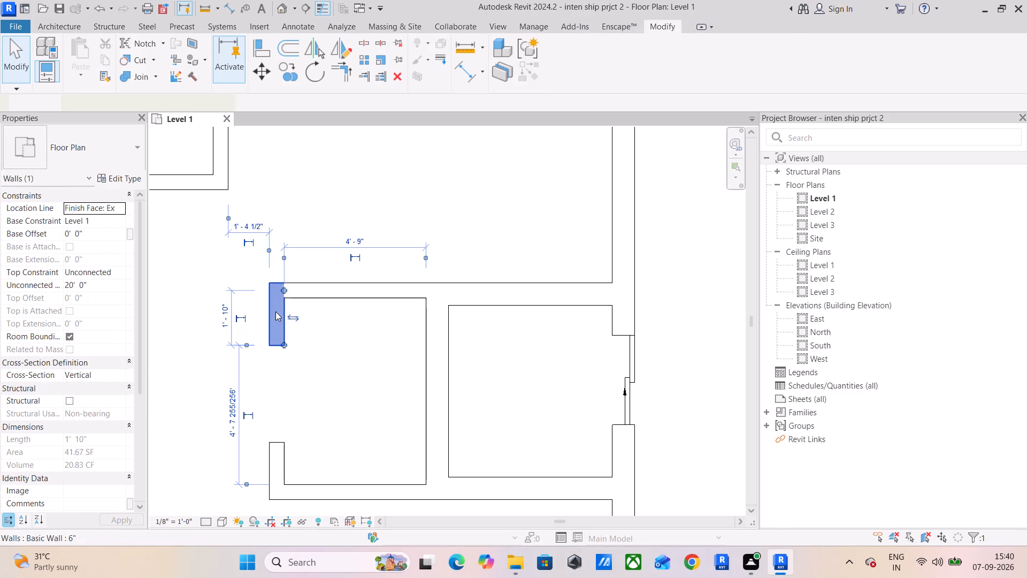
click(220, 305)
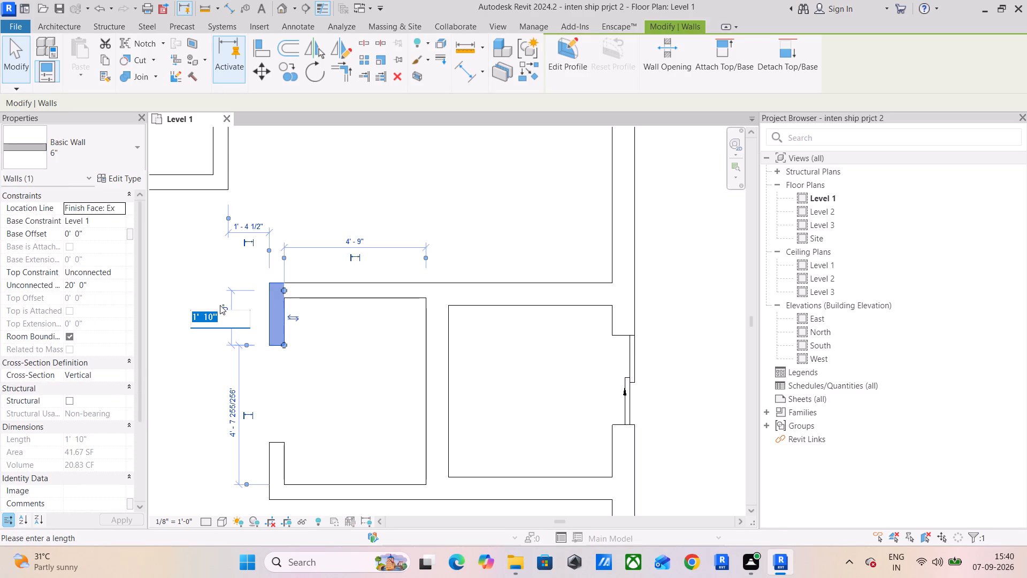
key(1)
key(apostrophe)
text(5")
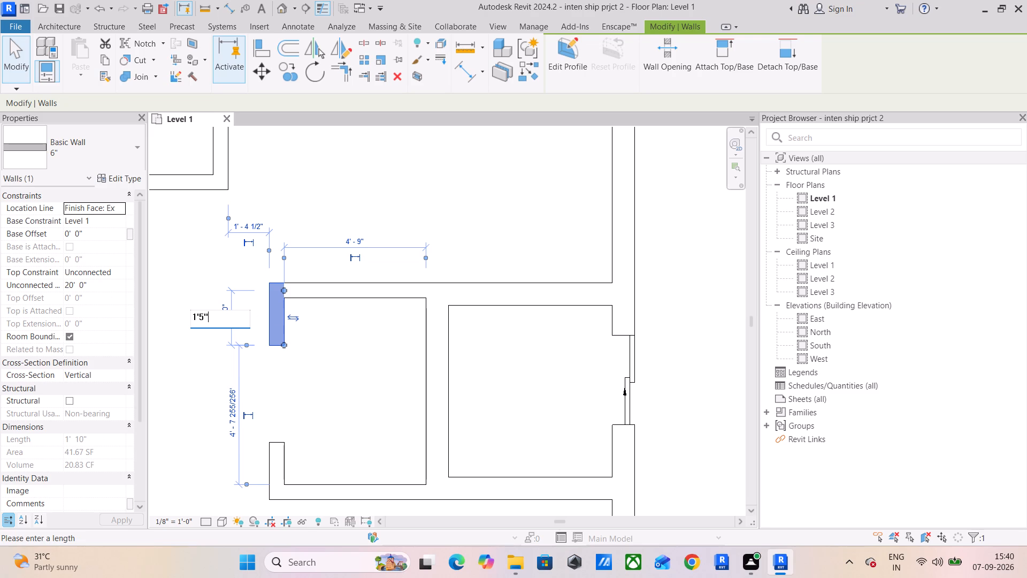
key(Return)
Set the length of the wall stub above the opening to 1'8", matching the stub below it.
click(280, 451)
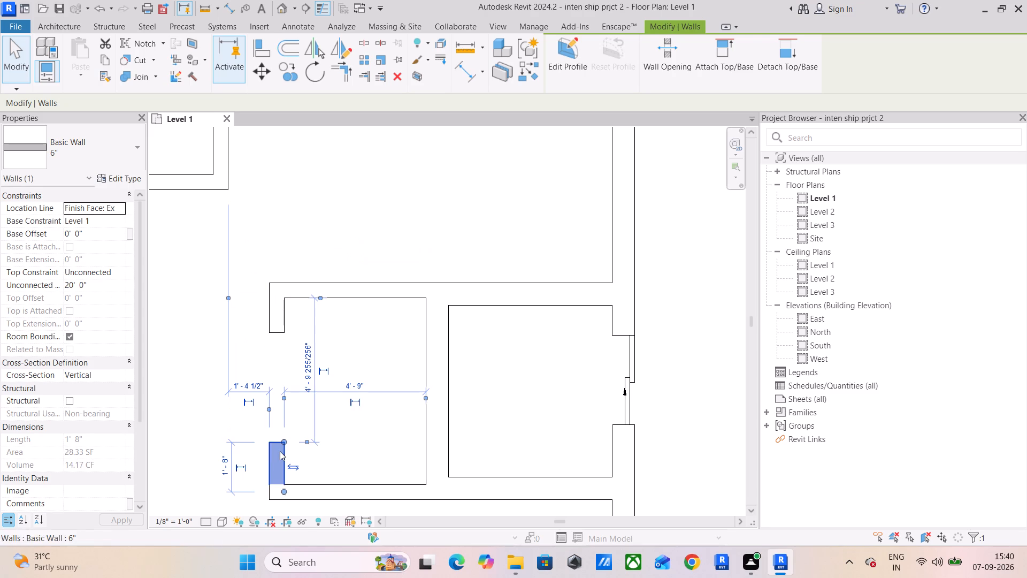
click(218, 470)
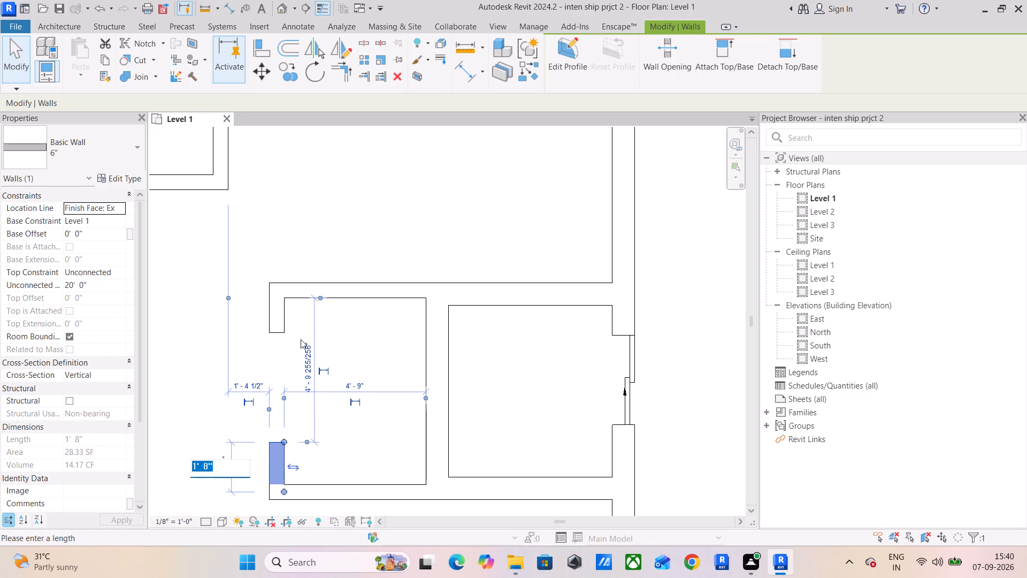
click(274, 318)
click(274, 318)
click(338, 467)
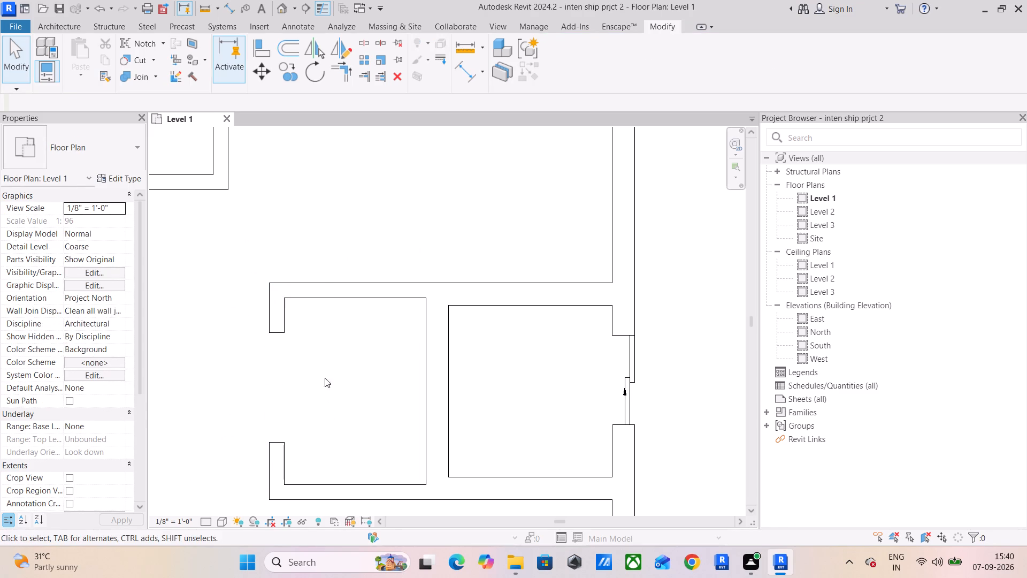
click(279, 327)
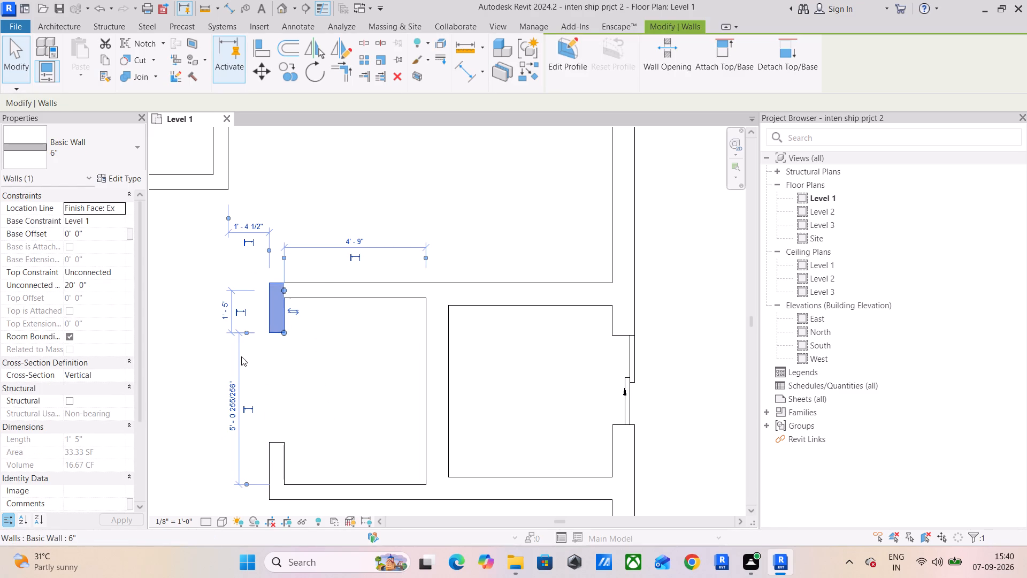
click(226, 311)
text(1'8")
key(Return)
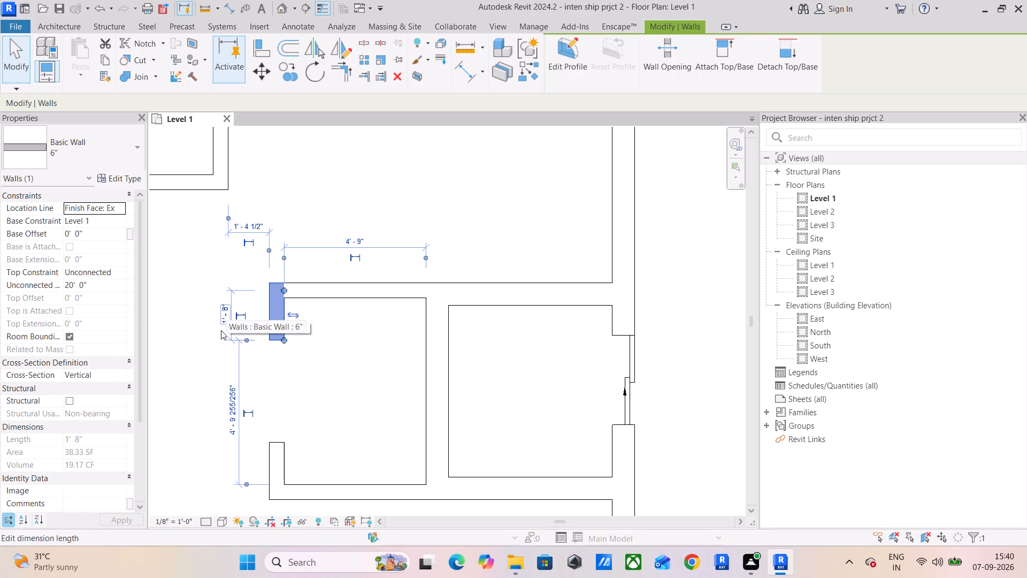
click(188, 386)
click(284, 468)
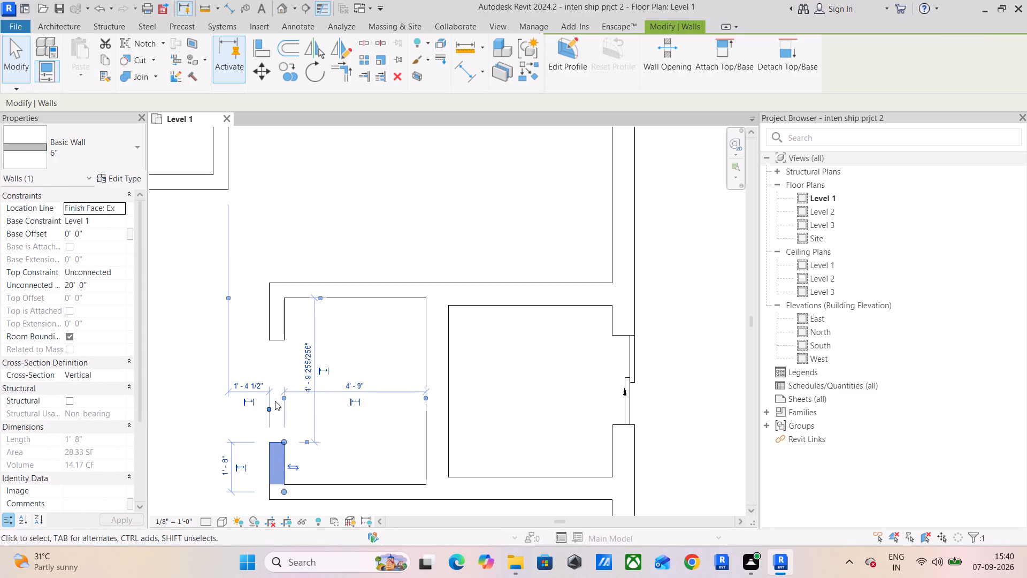
click(277, 321)
click(165, 404)
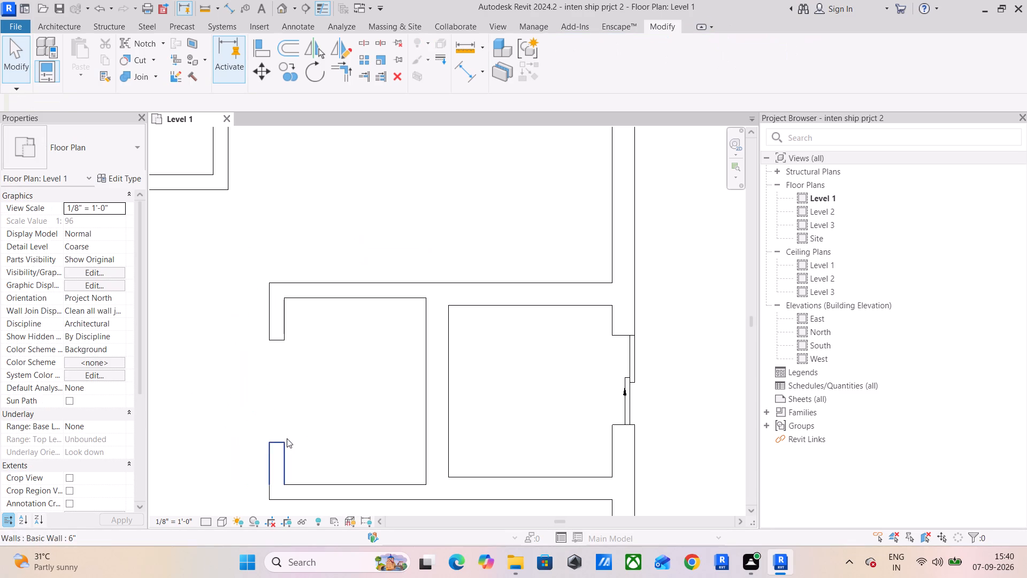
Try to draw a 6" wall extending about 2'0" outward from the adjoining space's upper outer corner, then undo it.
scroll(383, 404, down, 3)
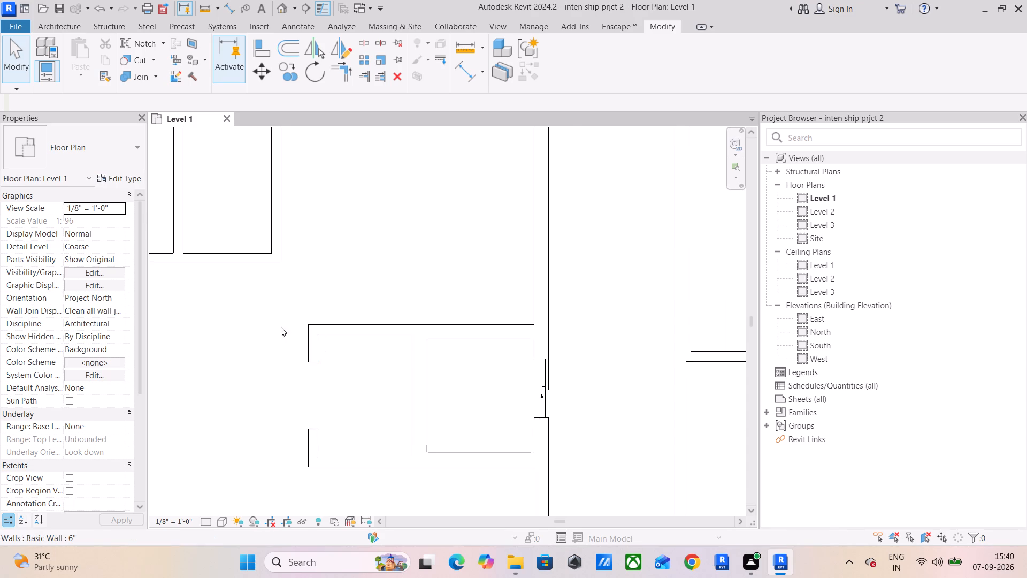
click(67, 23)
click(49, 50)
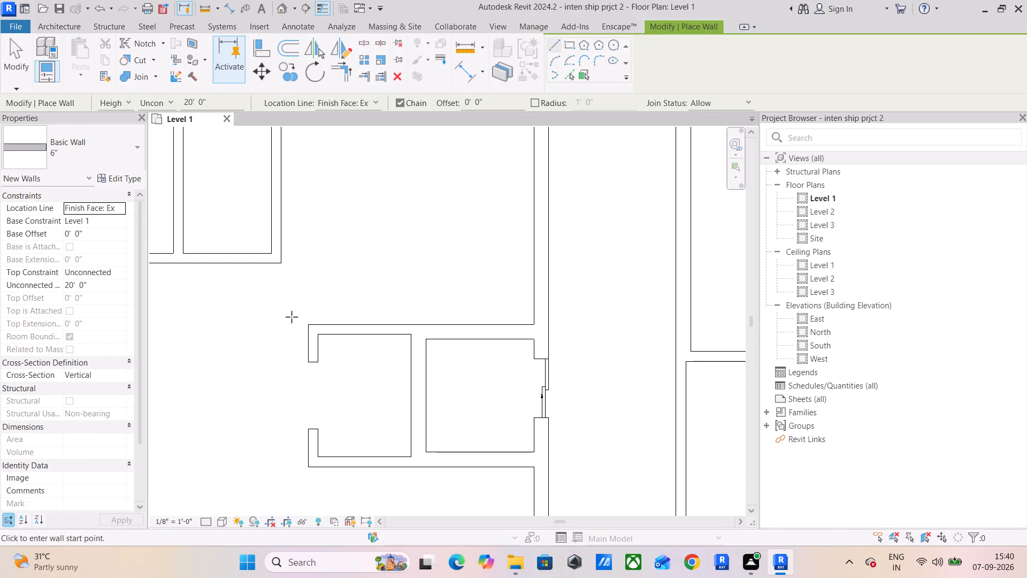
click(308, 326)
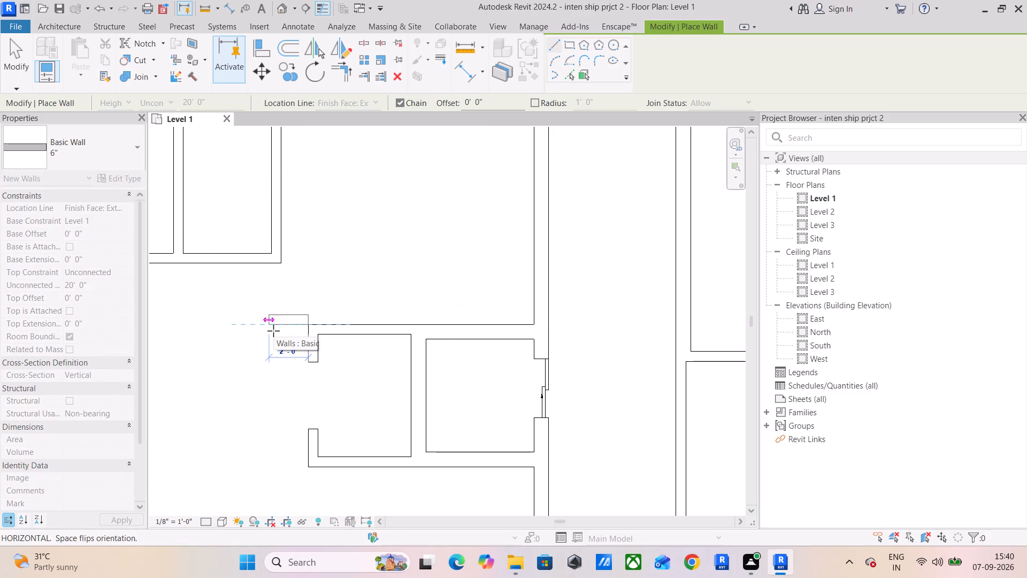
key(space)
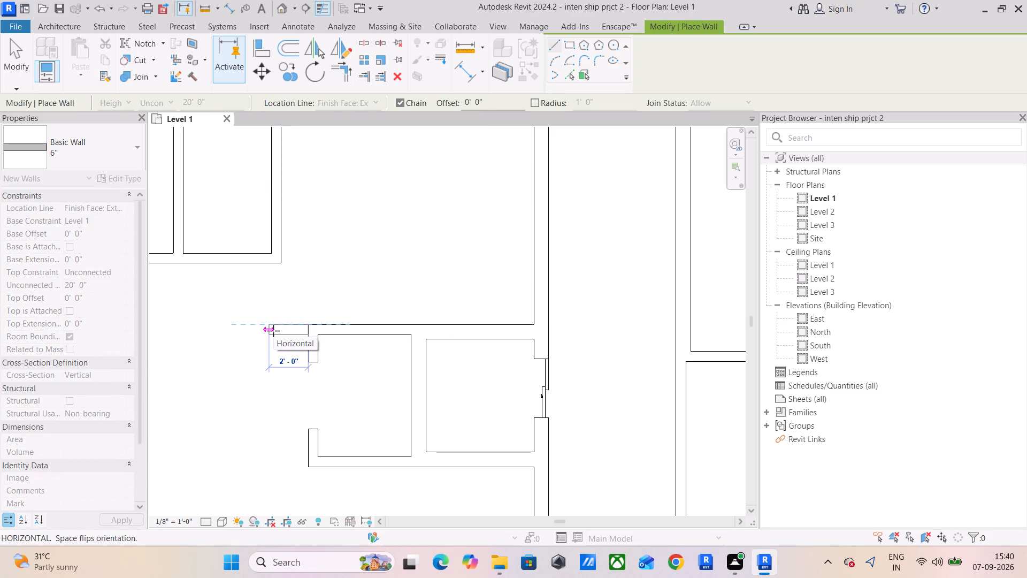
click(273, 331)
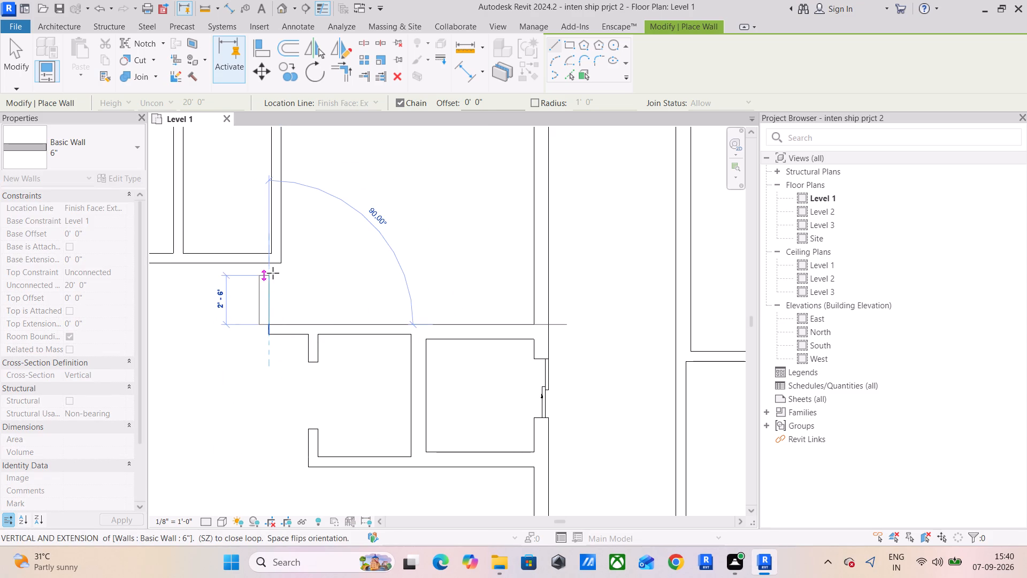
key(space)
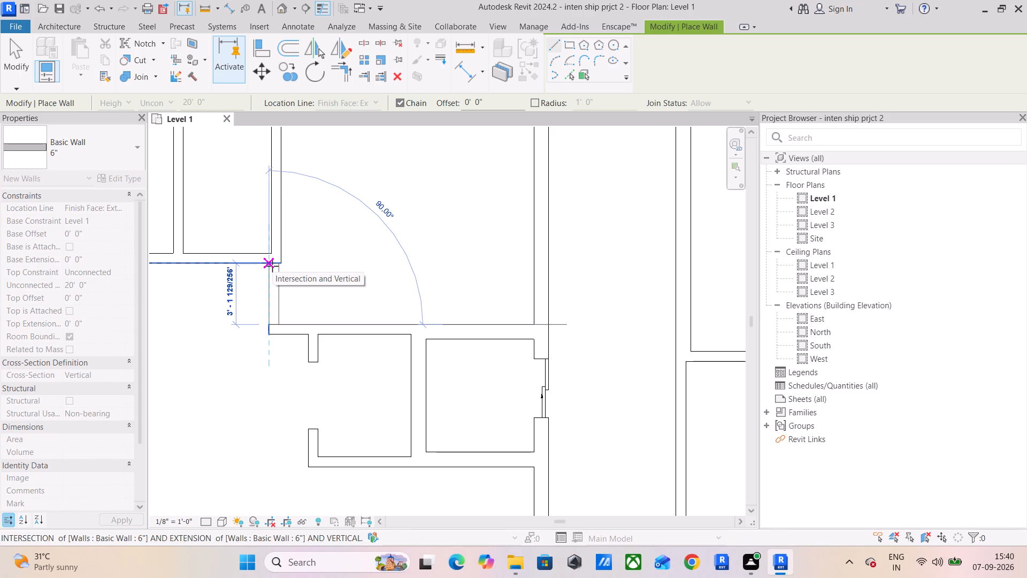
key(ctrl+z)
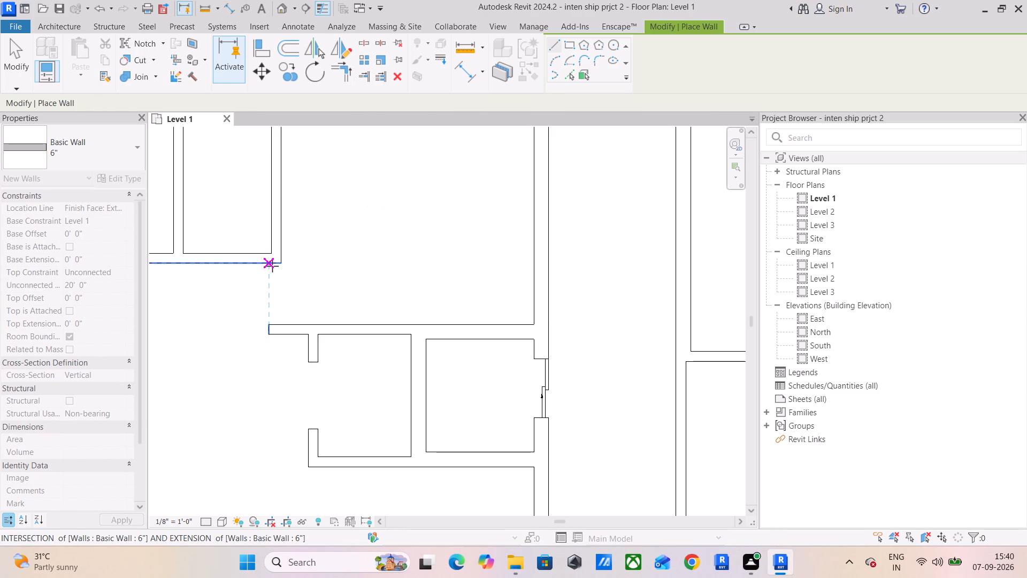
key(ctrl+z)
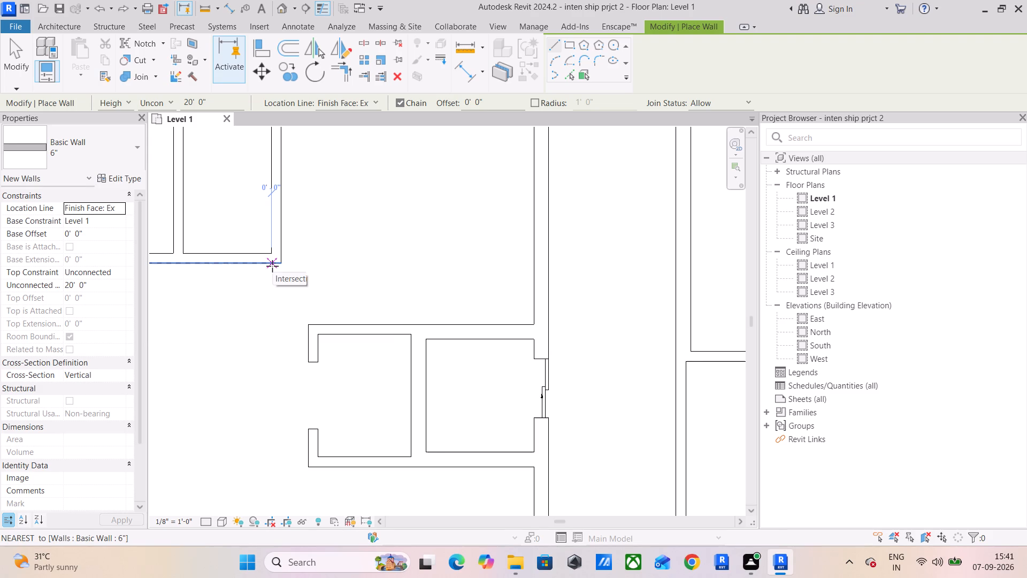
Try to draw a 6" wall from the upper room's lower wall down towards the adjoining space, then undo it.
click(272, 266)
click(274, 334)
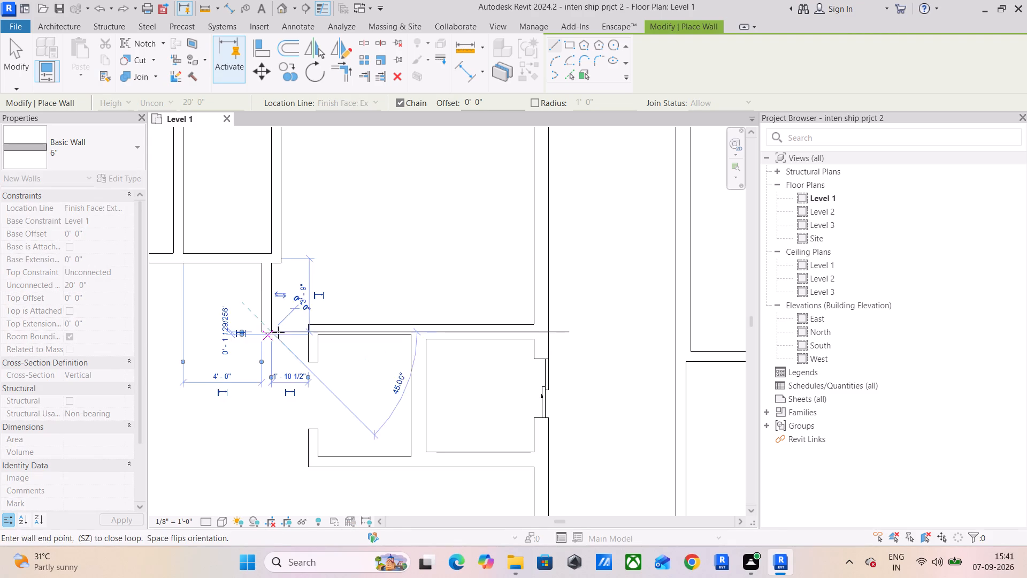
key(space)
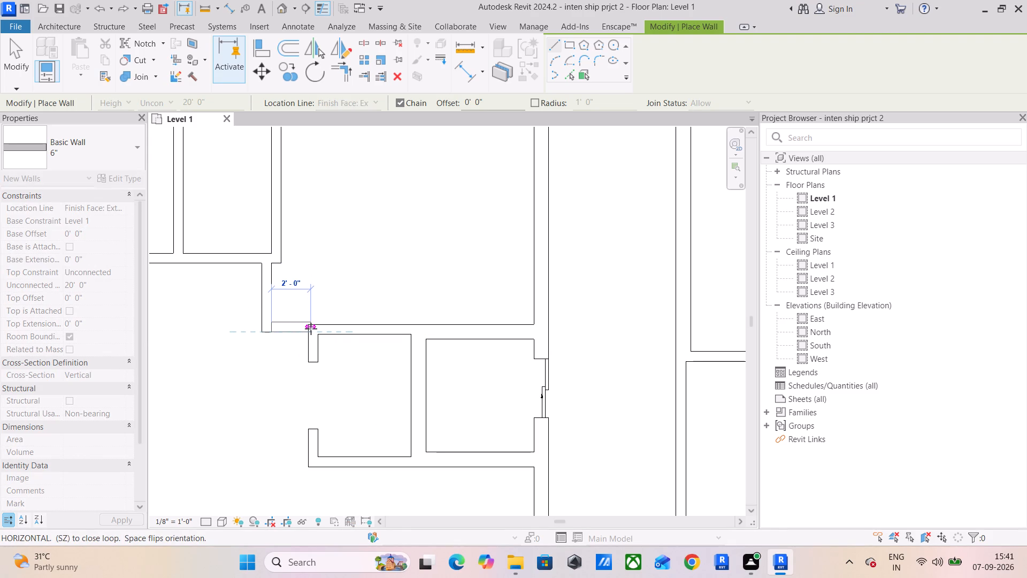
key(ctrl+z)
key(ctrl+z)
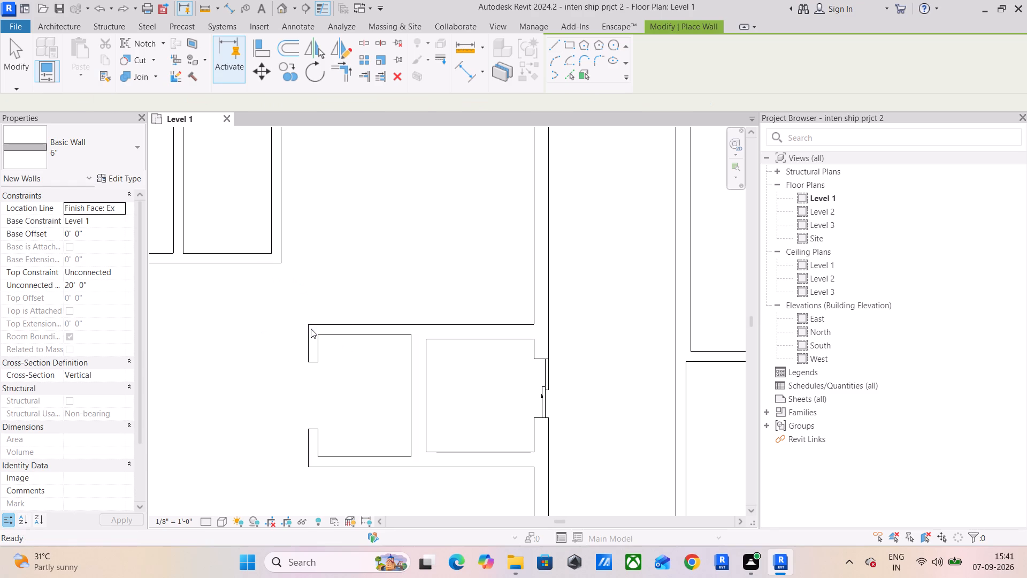
Draw a 6" wall about 2'1" outward from the adjoining space's upper corner, then about 3'1" up to the upper room's wall.
scroll(312, 326, up, 6)
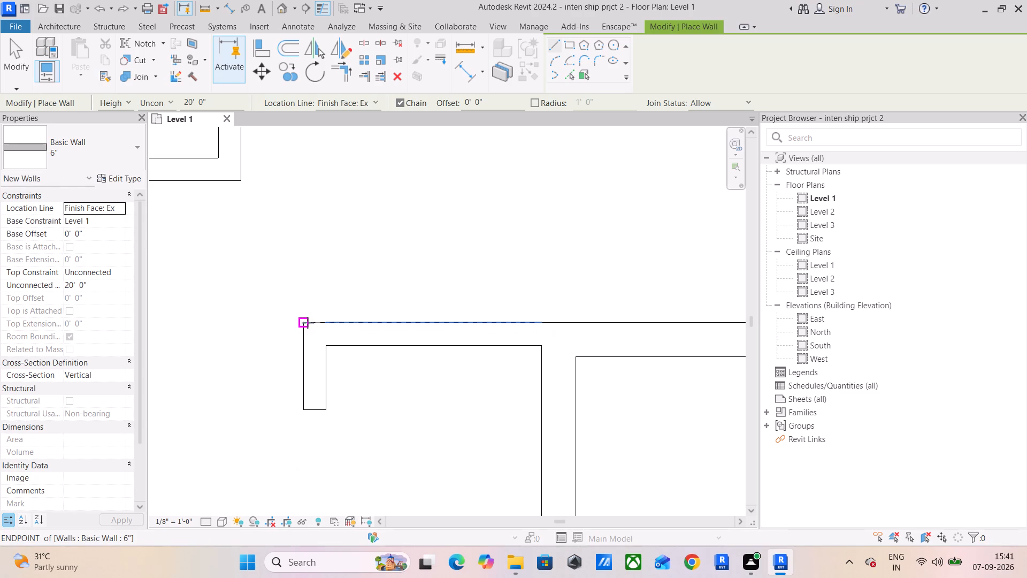
click(306, 322)
key(space)
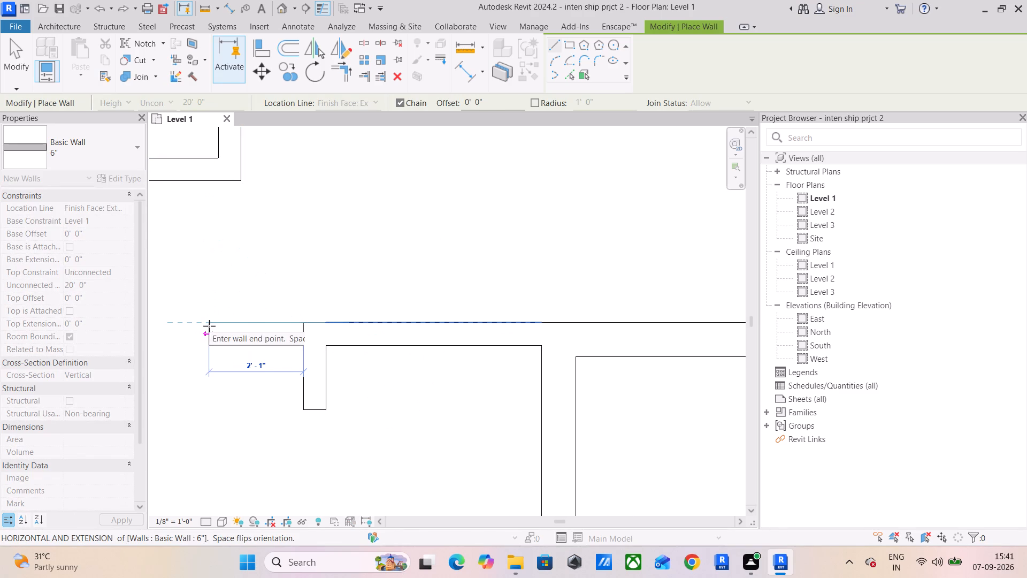
click(209, 326)
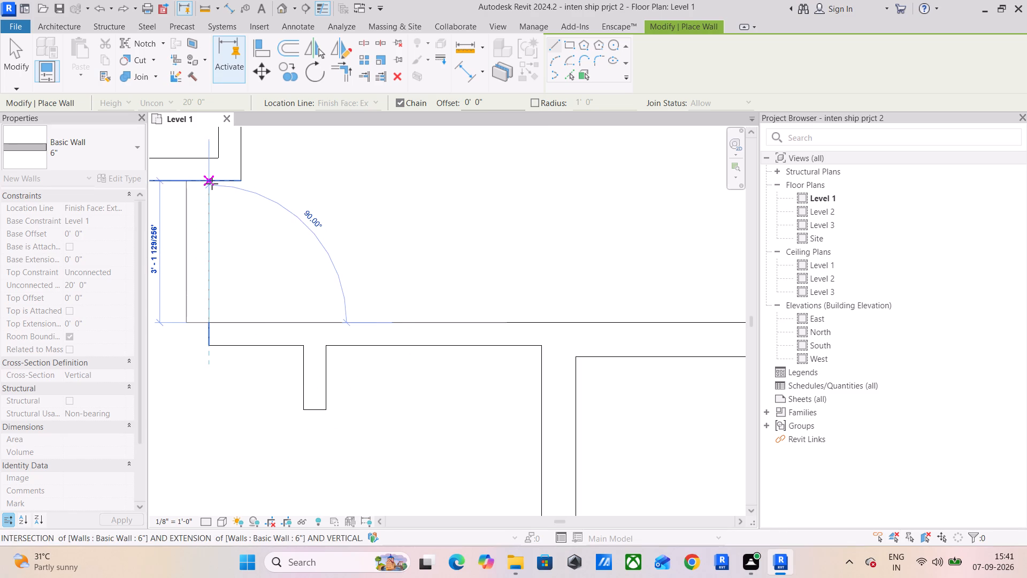
key(space)
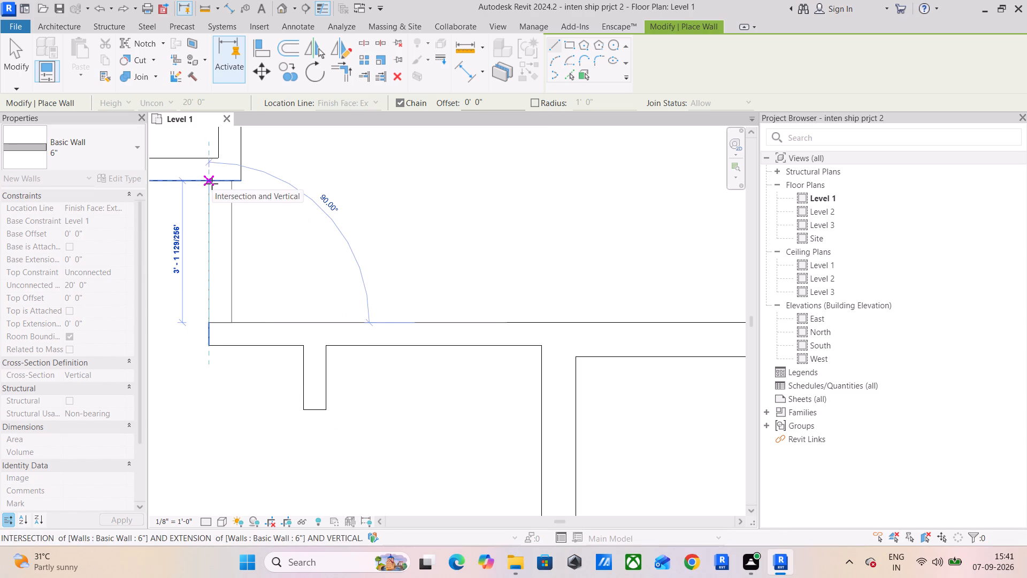
click(216, 182)
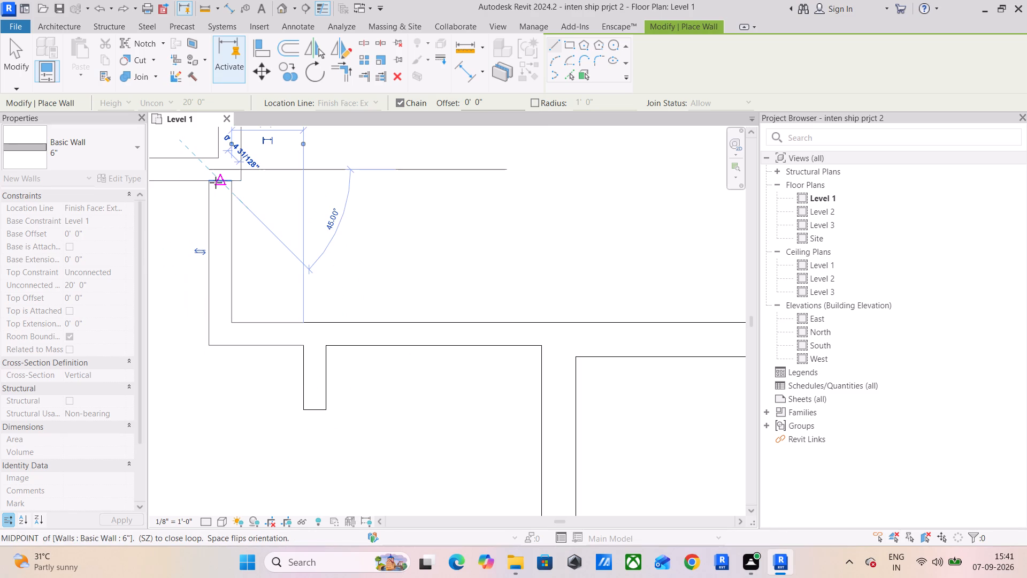
key(Escape)
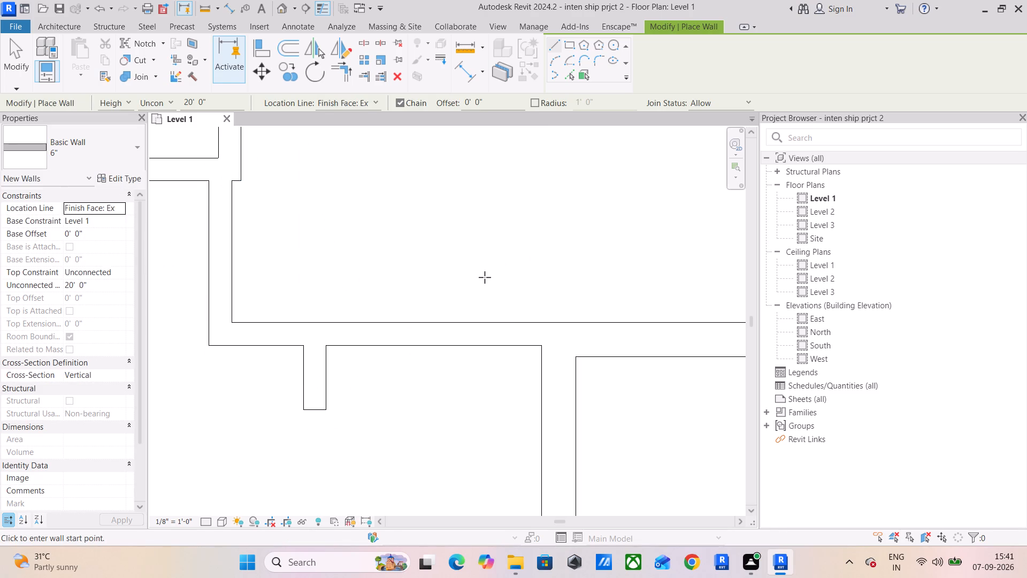
key(Escape)
key(Escape)
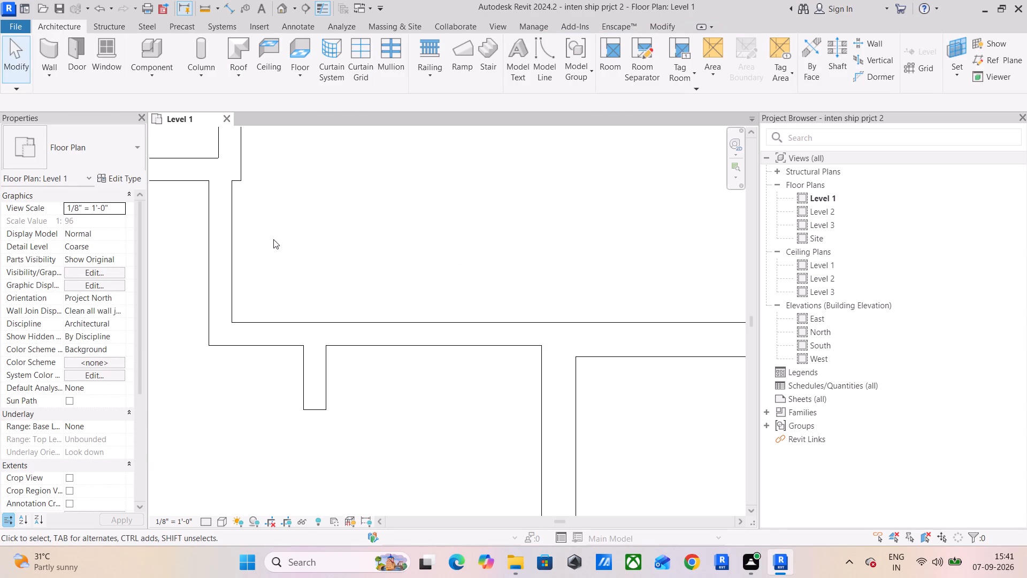
Shift the new vertical connecting wall sideways so its faces line up with the upper room's side wall.
click(228, 247)
drag(211, 169, 218, 156)
drag(209, 334, 214, 335)
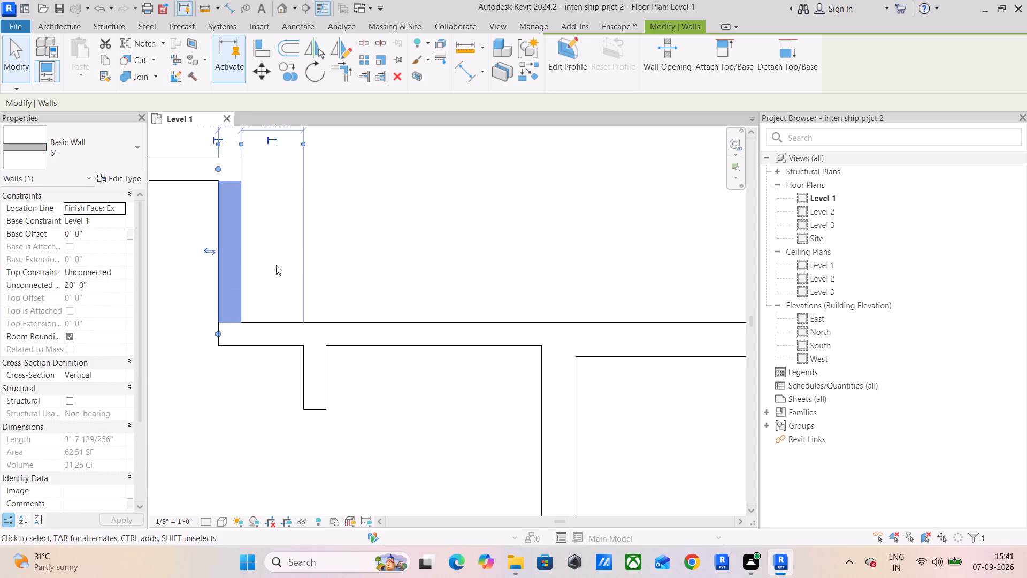
drag(218, 166, 213, 181)
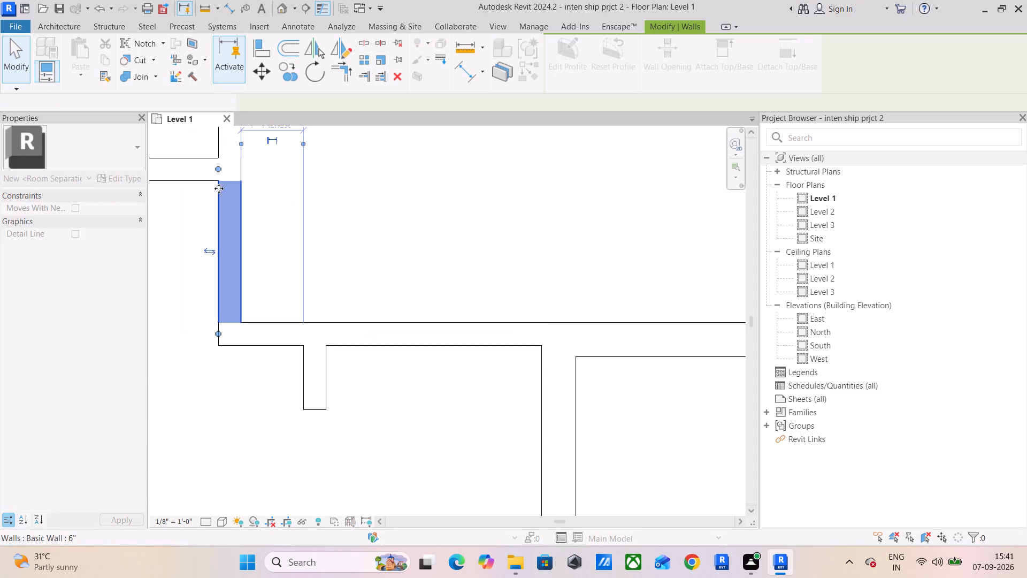
click(347, 204)
click(229, 250)
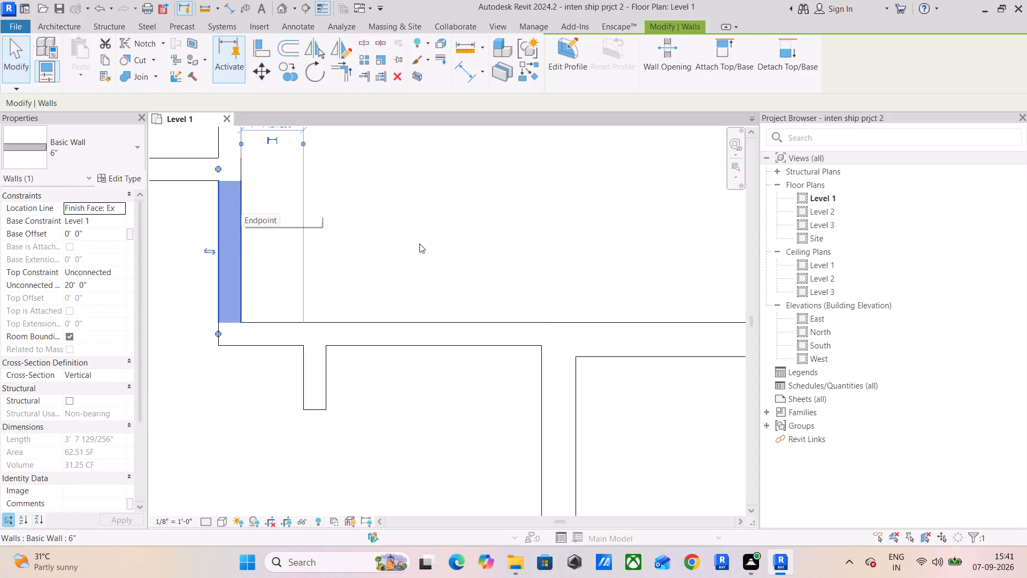
click(419, 244)
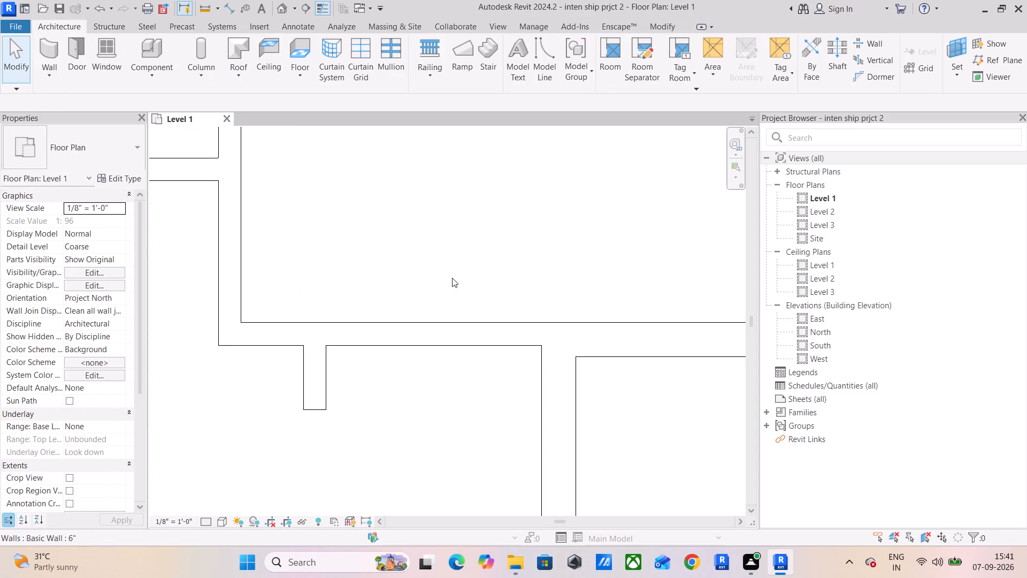
Review the overall plan and check the lengths and spacing of the walls around the double door and the space below.
scroll(508, 337, down, 5)
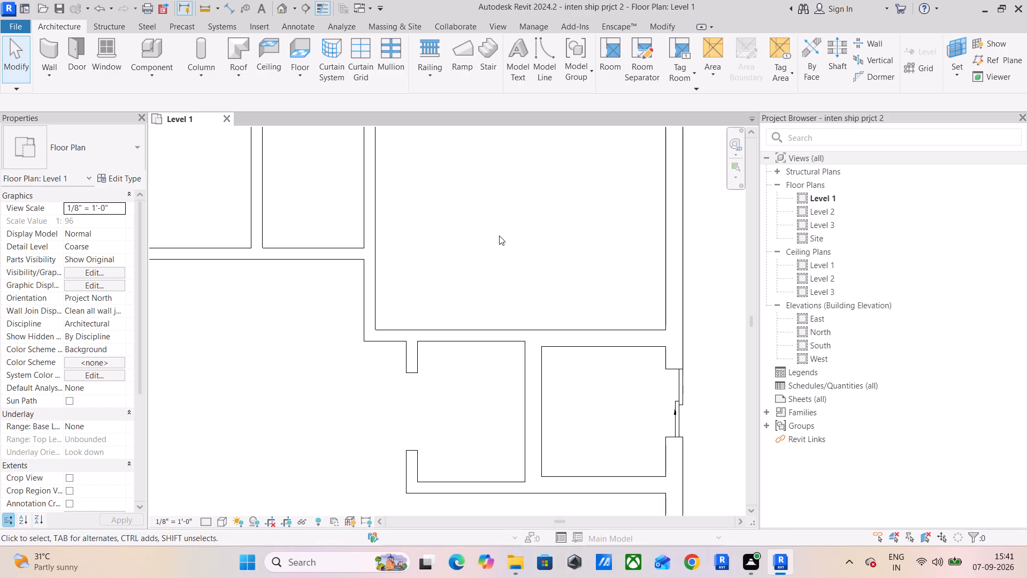
scroll(377, 221, down, 3)
middle_drag(472, 226, 443, 292)
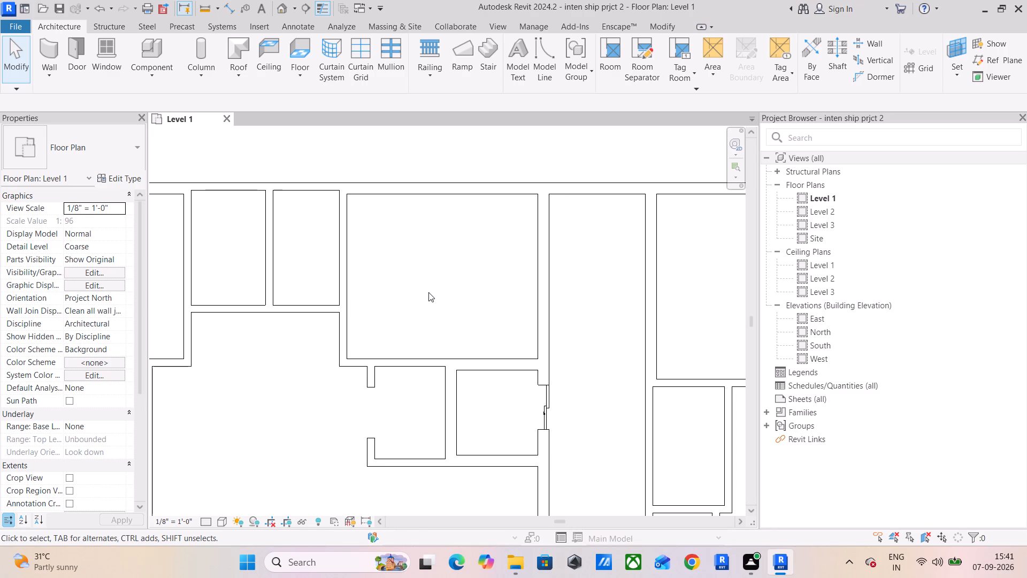
scroll(428, 292, down, 6)
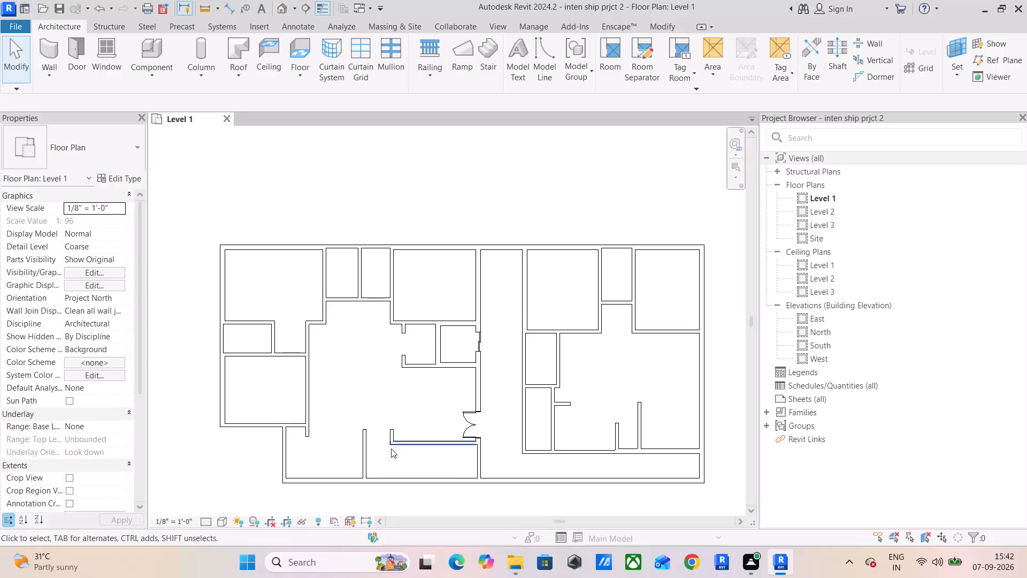
scroll(388, 445, up, 5)
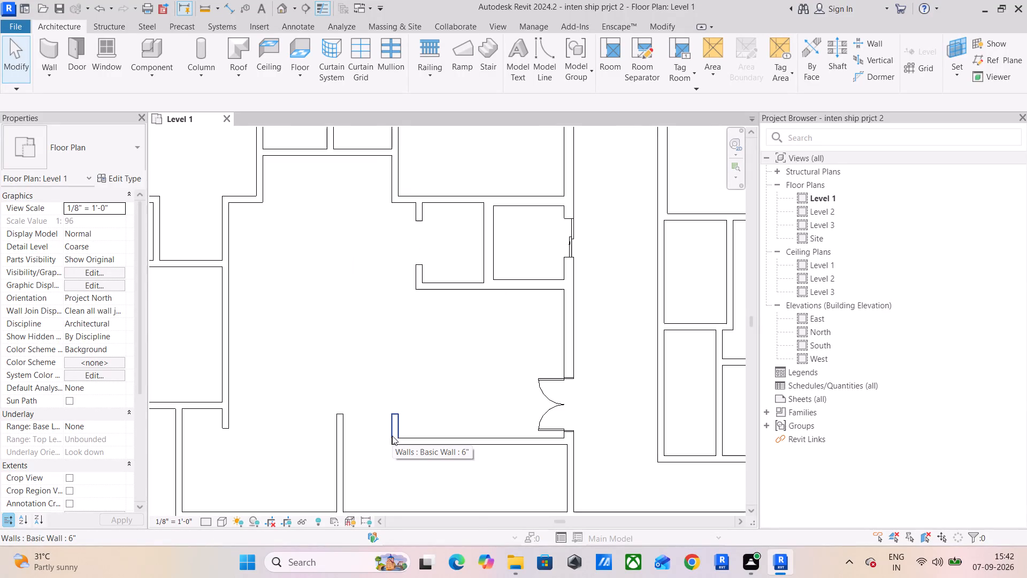
scroll(345, 442, up, 6)
scroll(345, 442, down, 5)
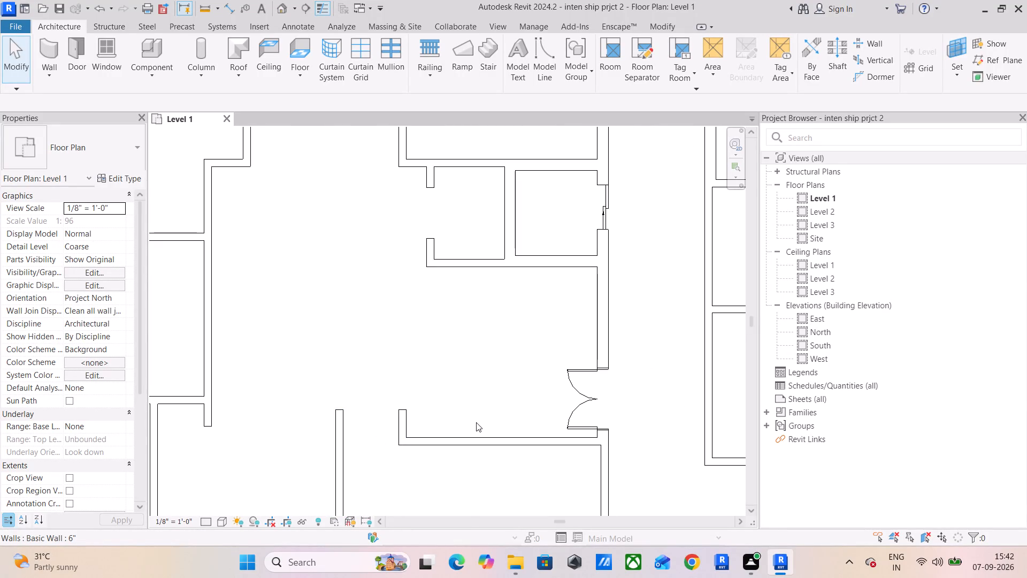
click(478, 440)
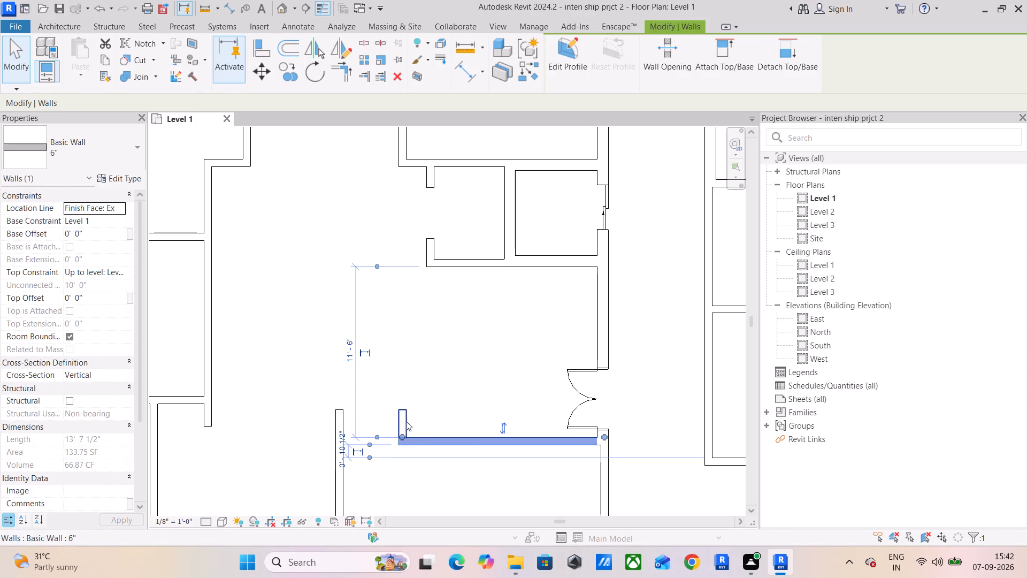
click(401, 415)
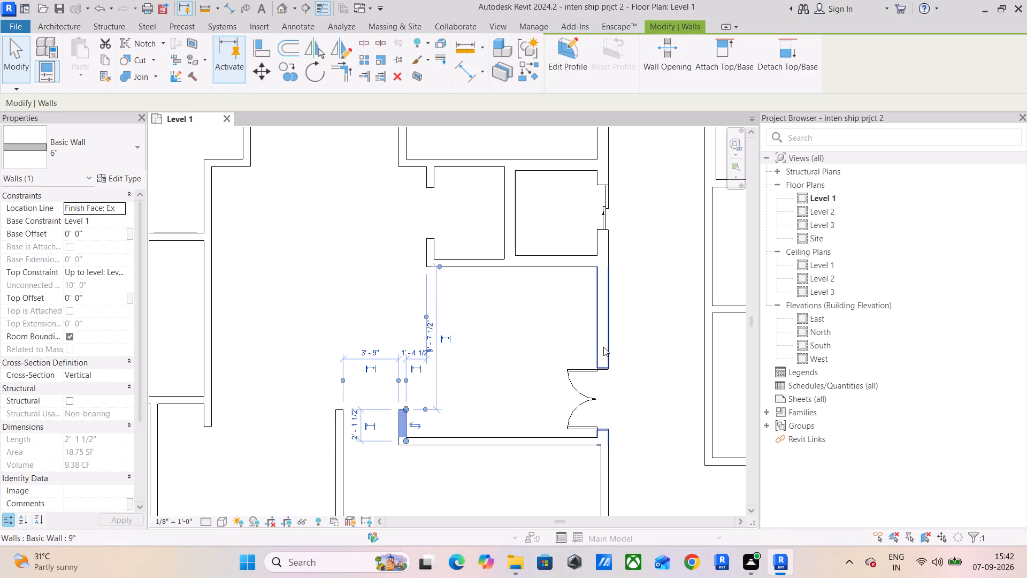
click(603, 347)
click(492, 439)
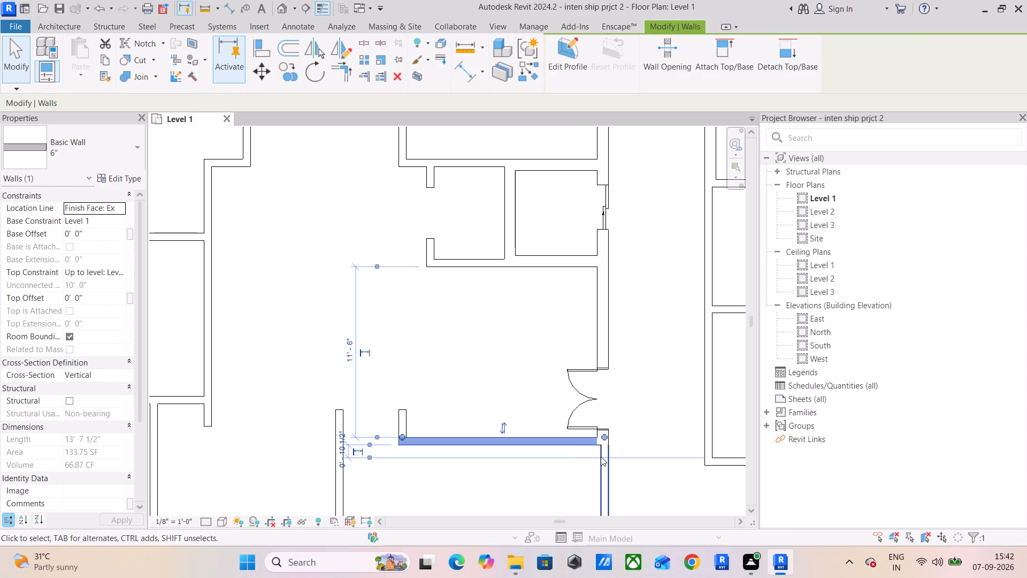
click(607, 468)
scroll(514, 442, down, 4)
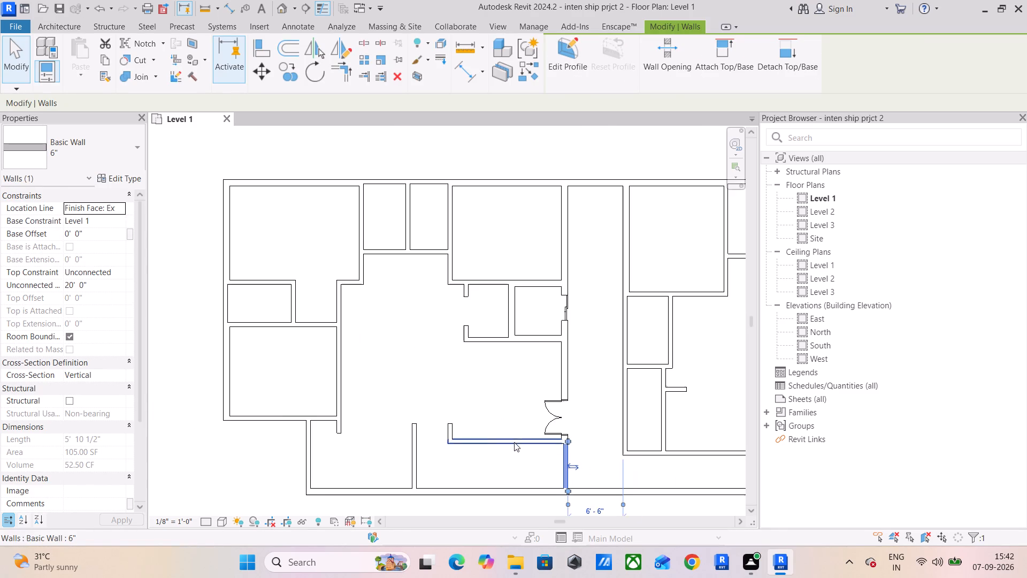
middle_drag(504, 453, 508, 372)
click(412, 388)
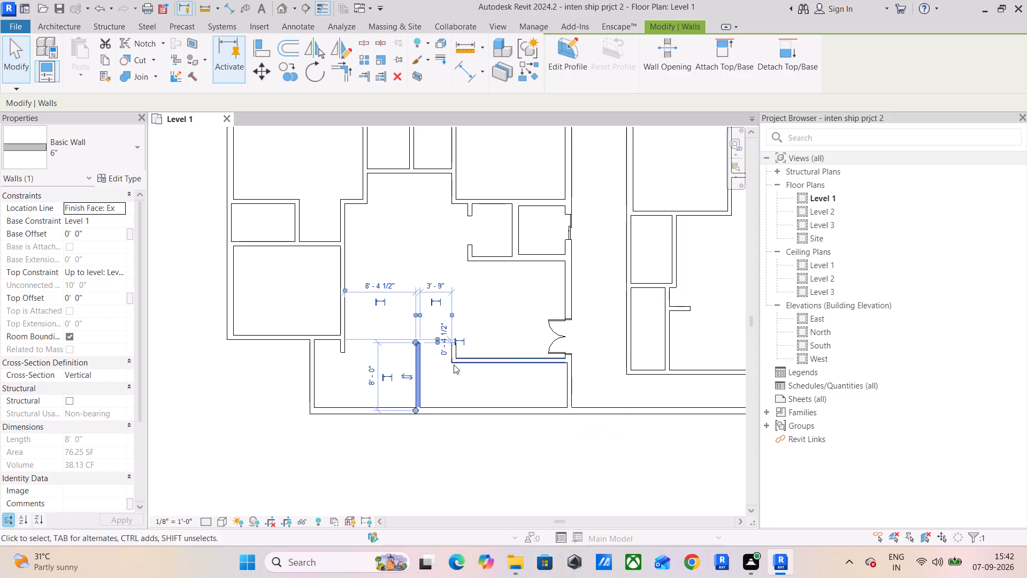
Examine the length and spacing of the short 6" wall stub at the end of the wall below the double door.
click(454, 364)
click(453, 352)
scroll(453, 352, up, 5)
click(455, 343)
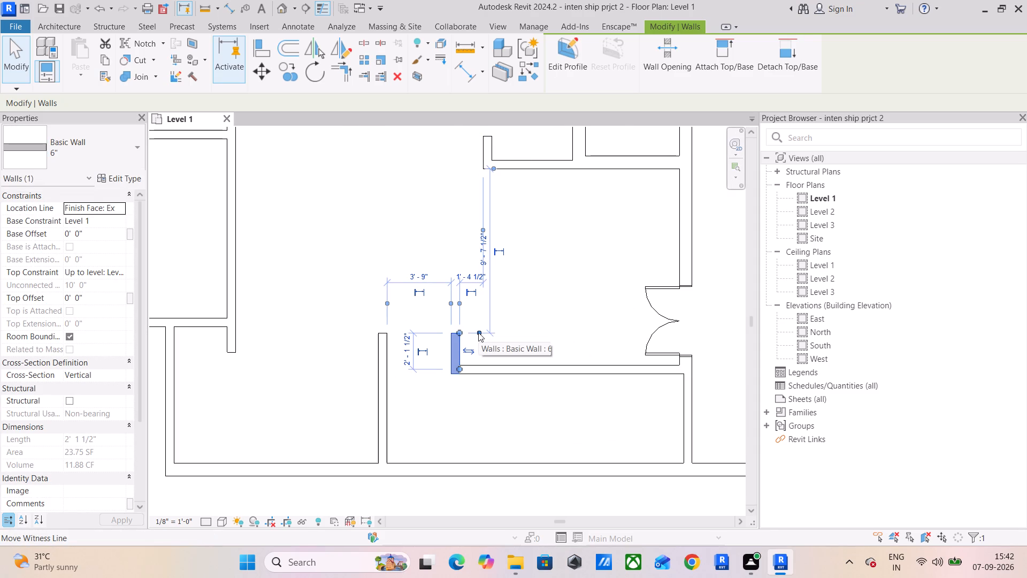
scroll(478, 332, up, 4)
drag(478, 332, 660, 335)
click(638, 320)
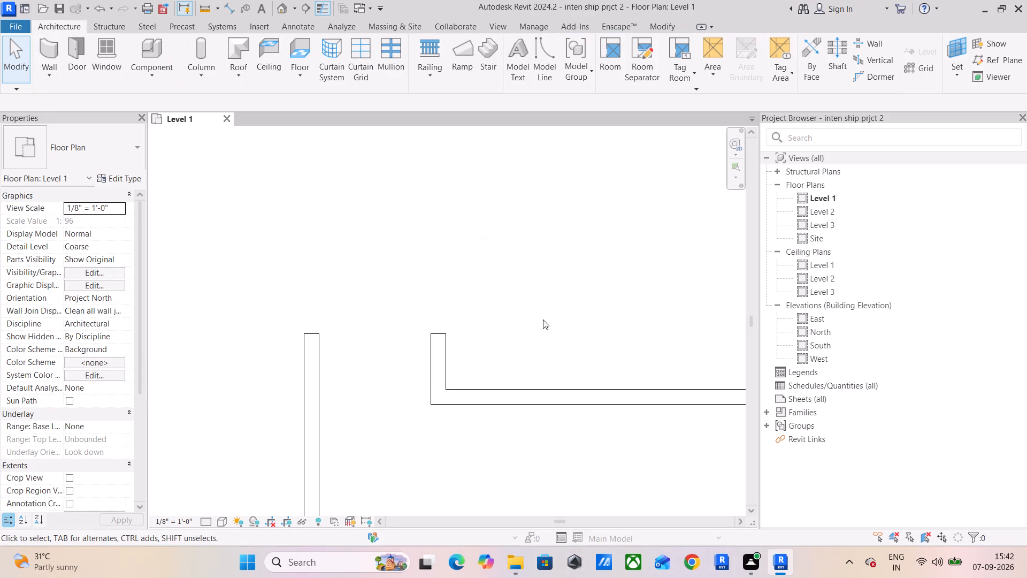
scroll(510, 320, down, 4)
click(476, 333)
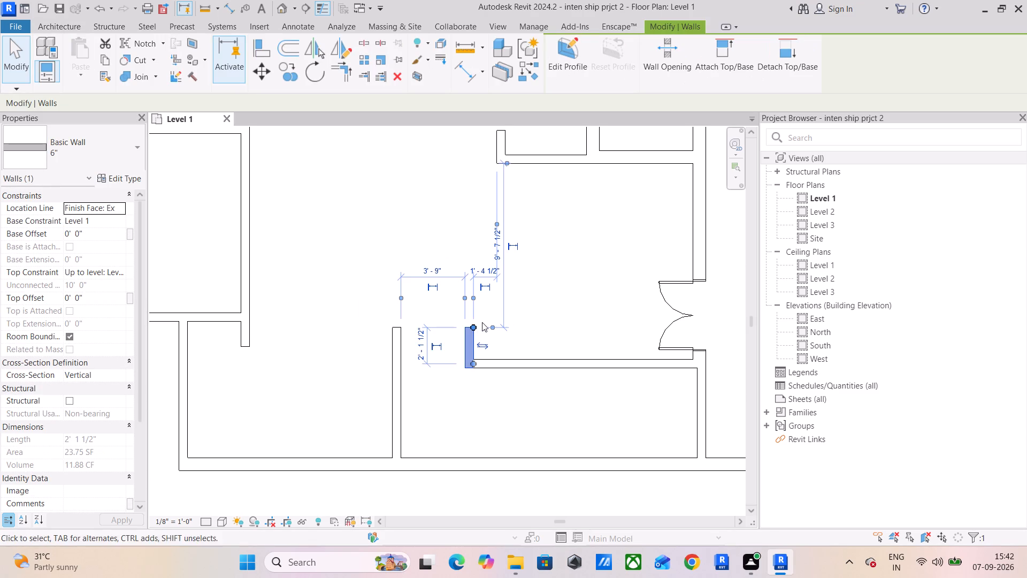
double_click(489, 325)
double_click(471, 326)
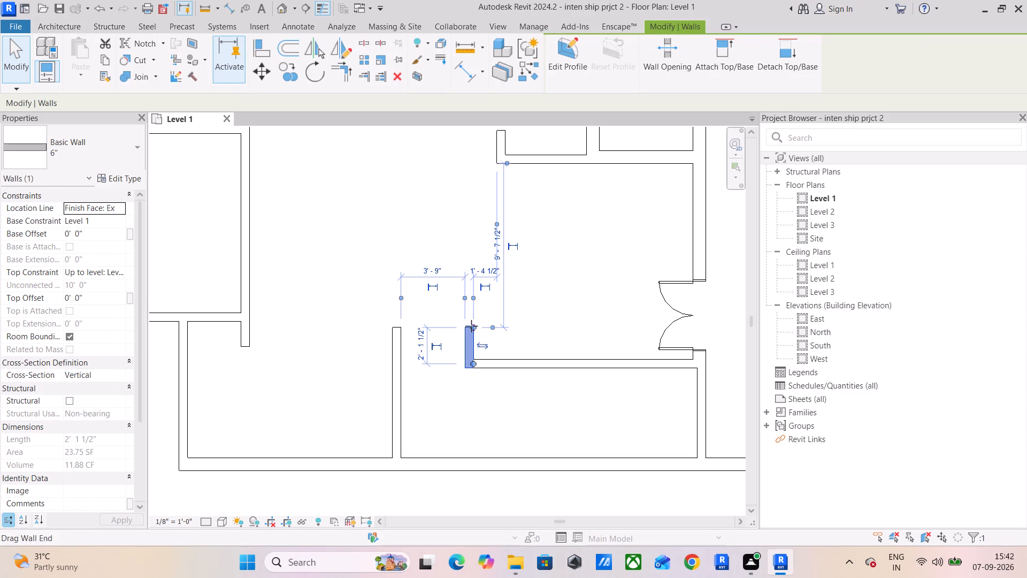
click(553, 327)
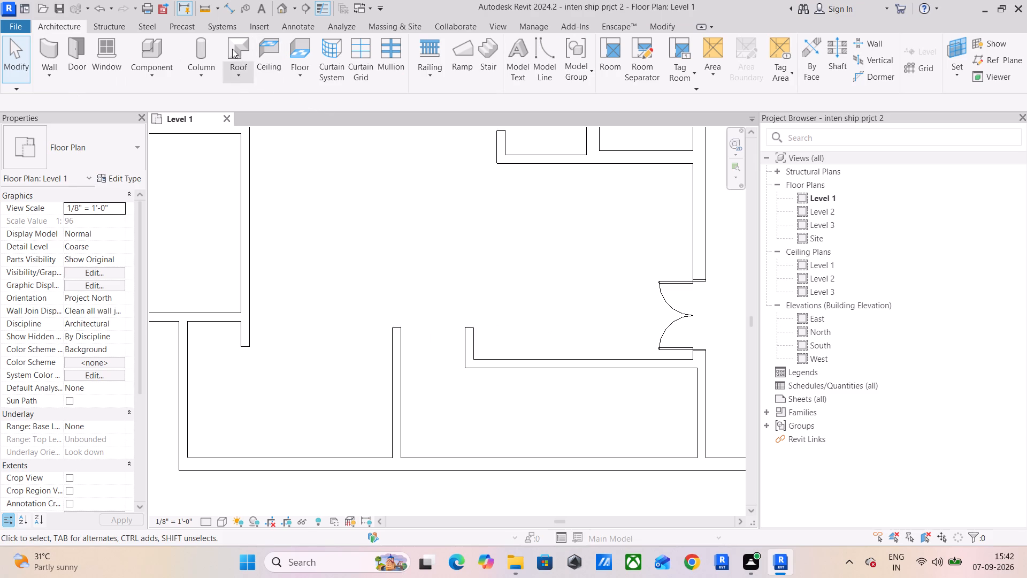
Measure the inner length of the wall below the double door and the clear width of the adjoining lower space.
click(204, 11)
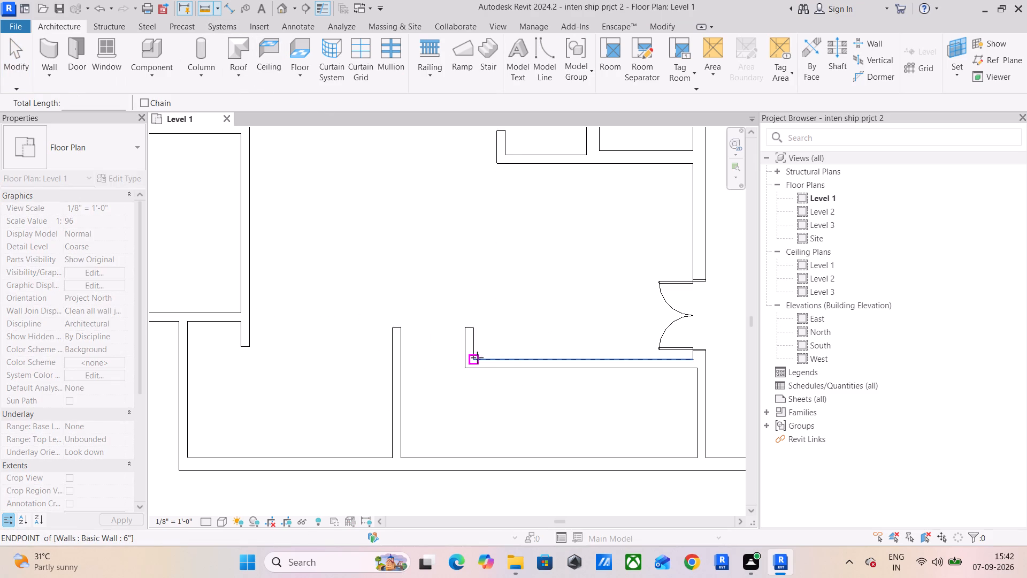
click(473, 358)
click(696, 357)
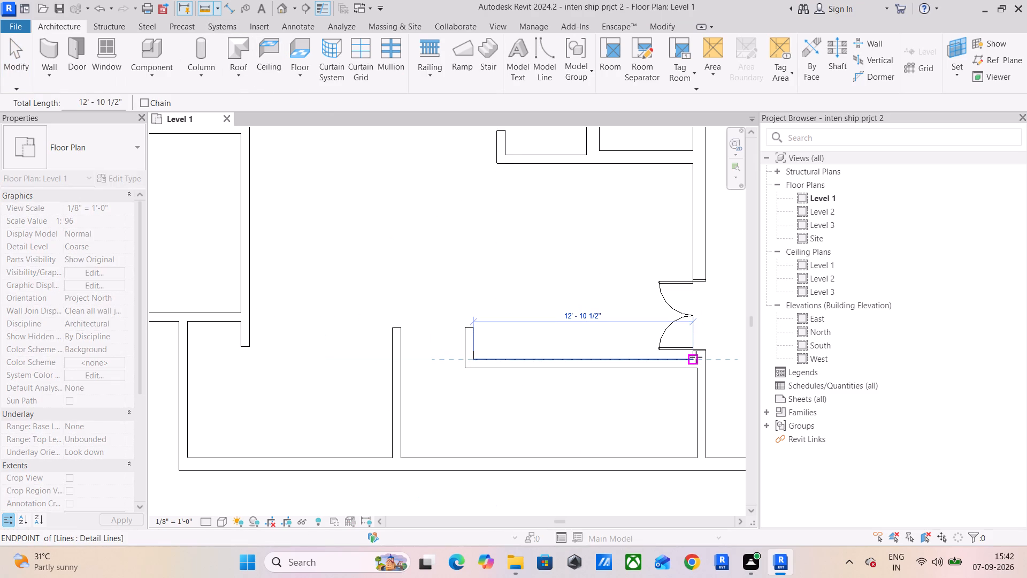
key(Escape)
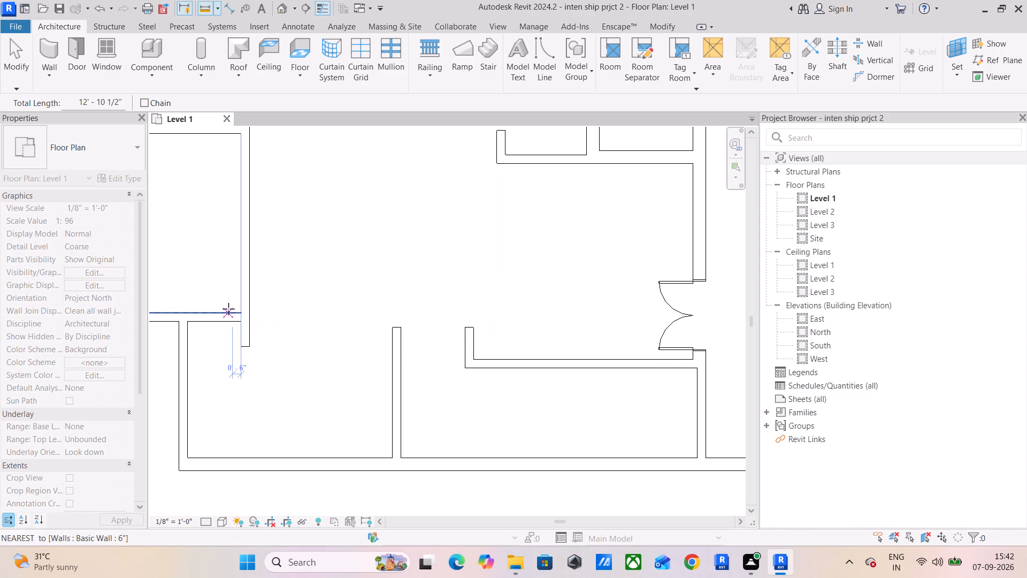
click(189, 453)
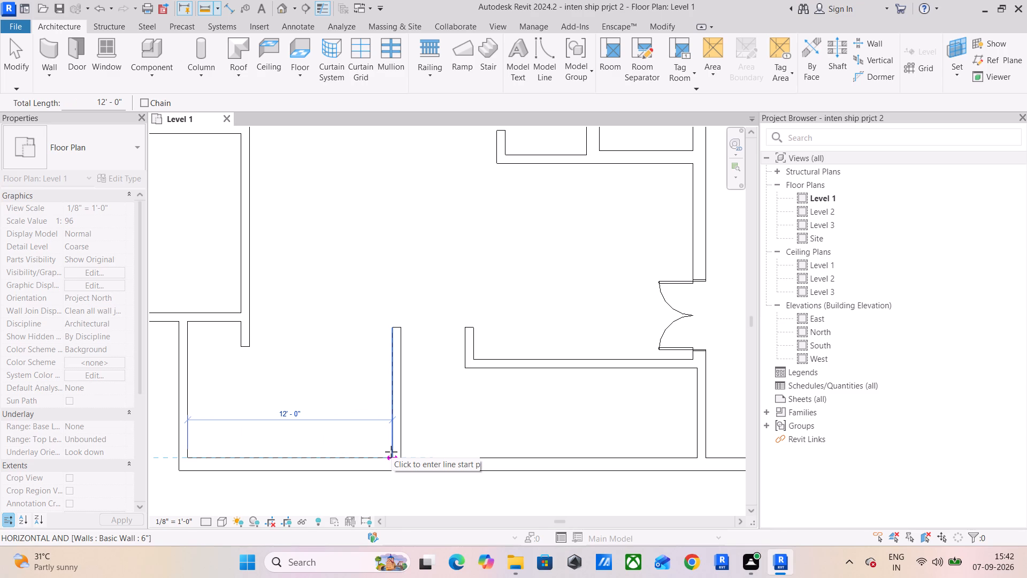
key(Escape)
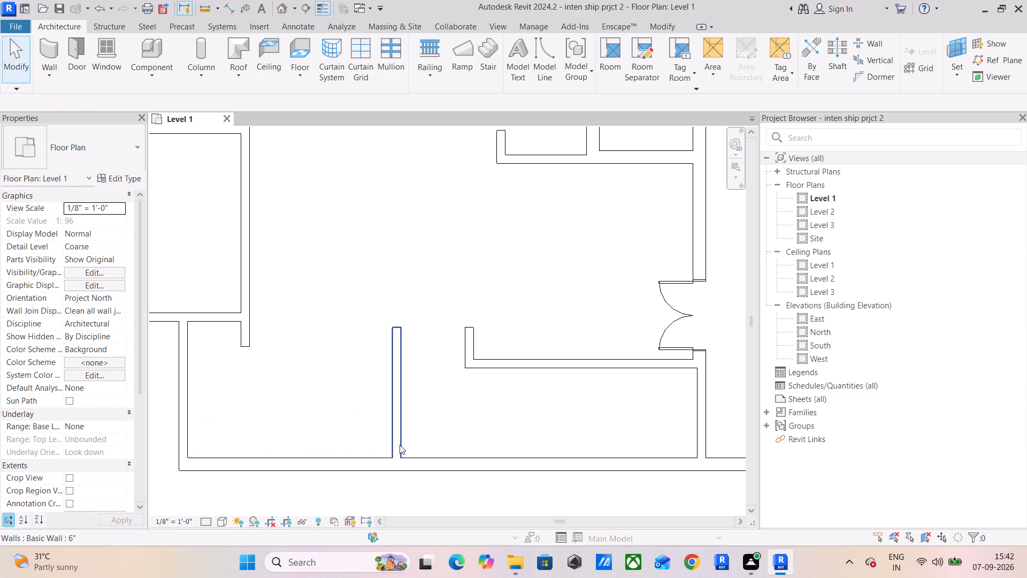
Measure the passage width from the double-door wall to the neighbouring block, and the gap from that block's lower corner to the outer wall.
middle_drag(258, 438, 512, 416)
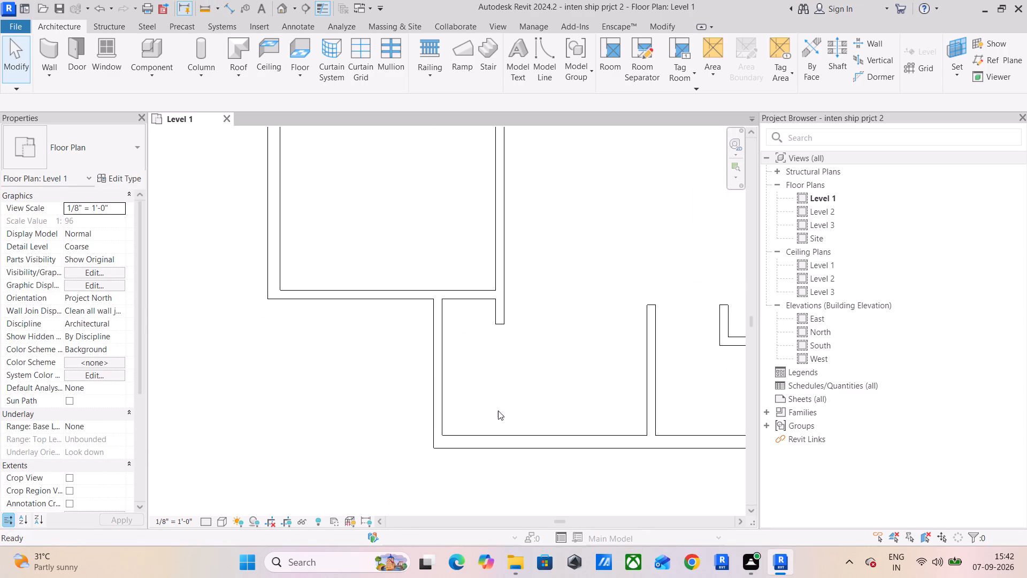
middle_drag(548, 384, 349, 397)
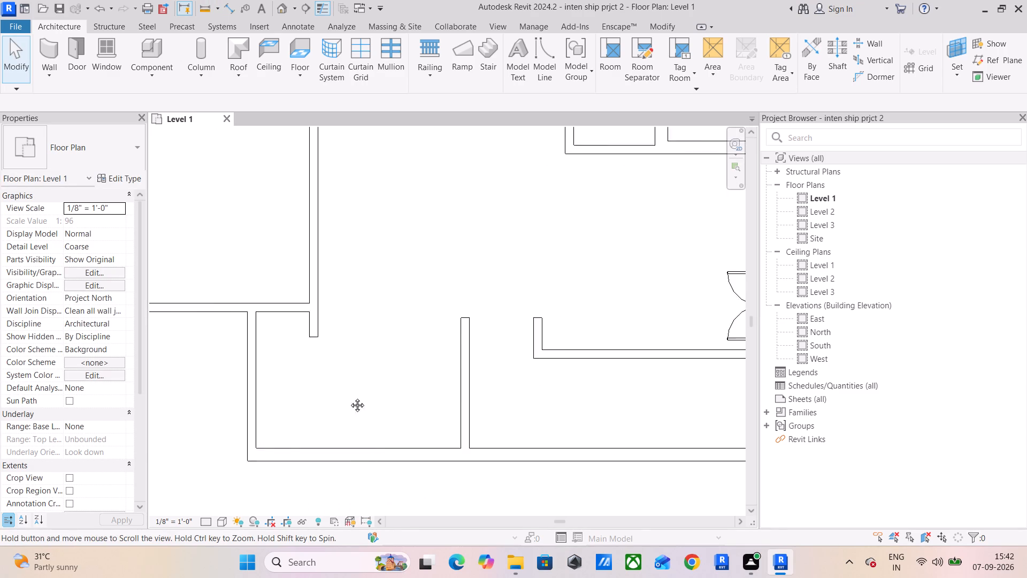
middle_drag(349, 397, 256, 397)
scroll(348, 395, down, 3)
middle_drag(630, 405, 522, 448)
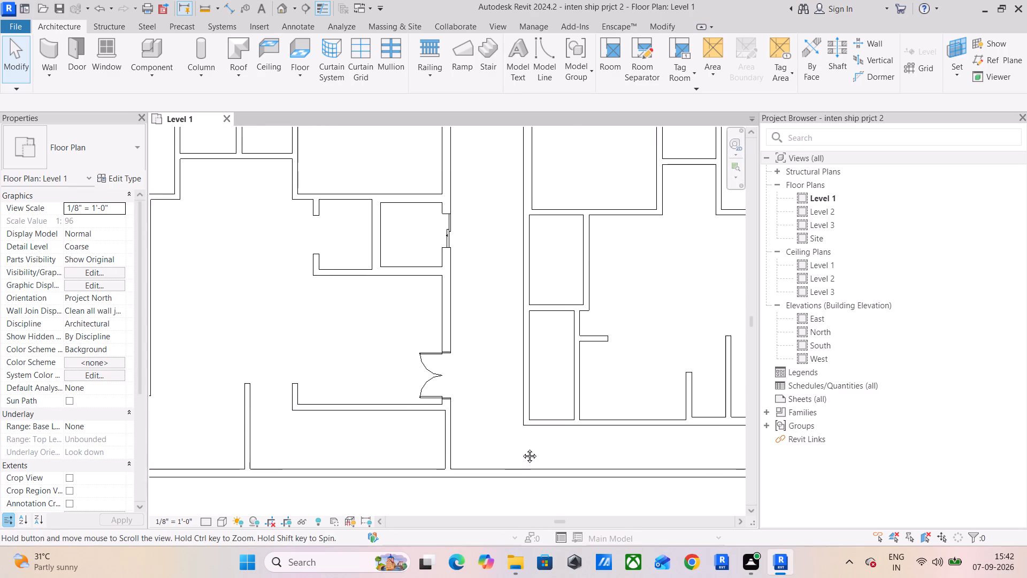
middle_drag(522, 448, 522, 450)
click(208, 5)
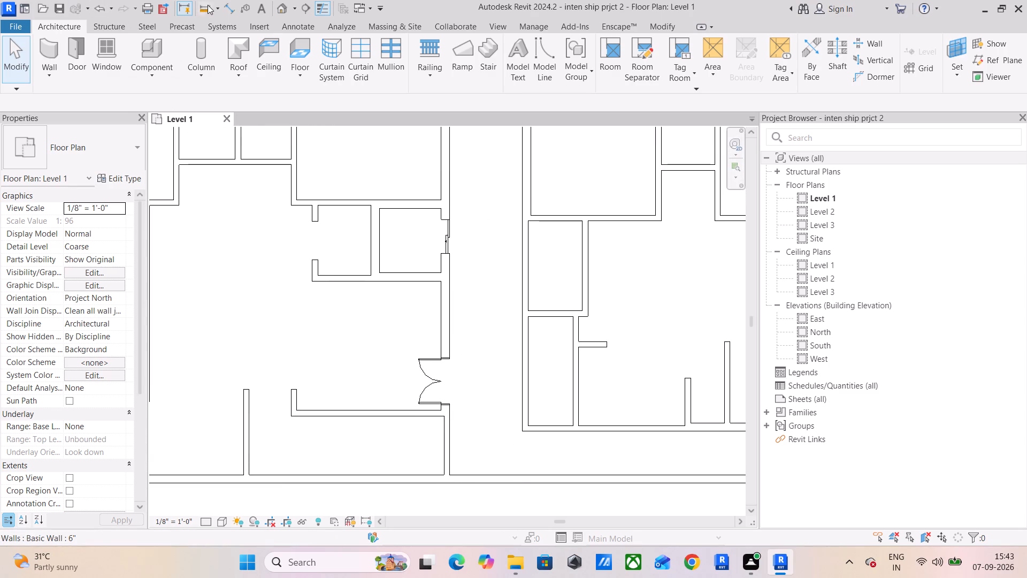
click(453, 417)
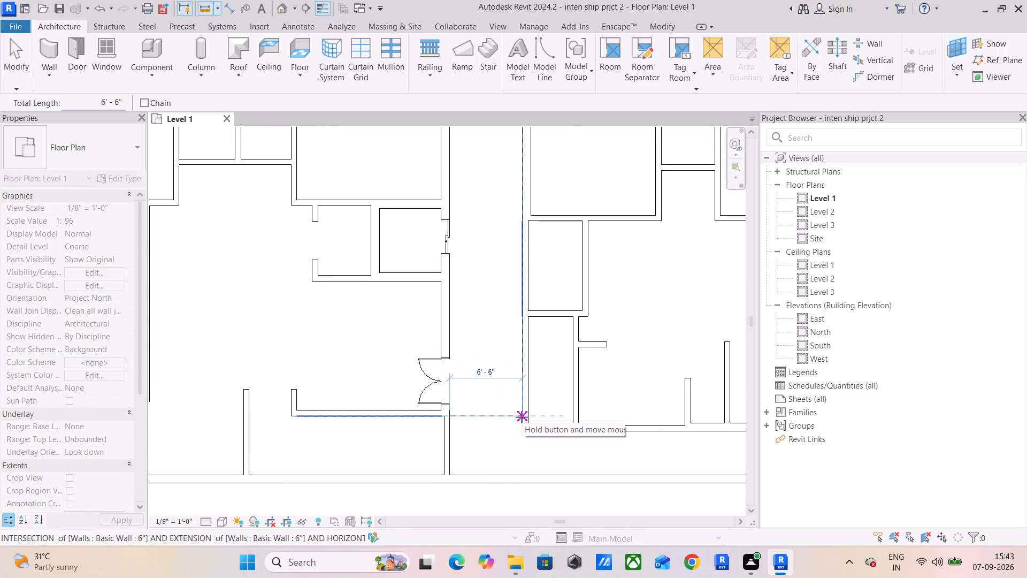
key(Escape)
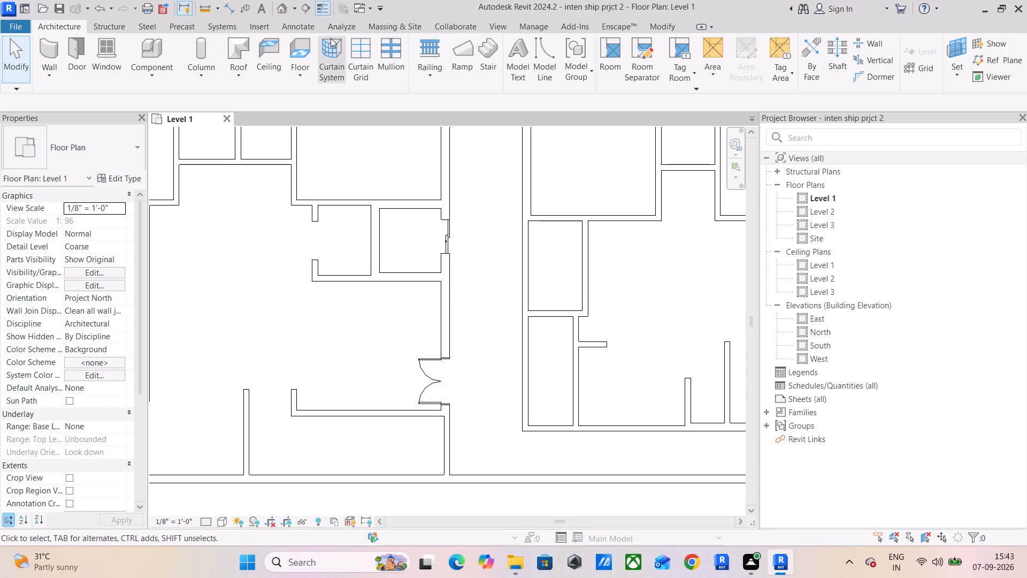
click(209, 9)
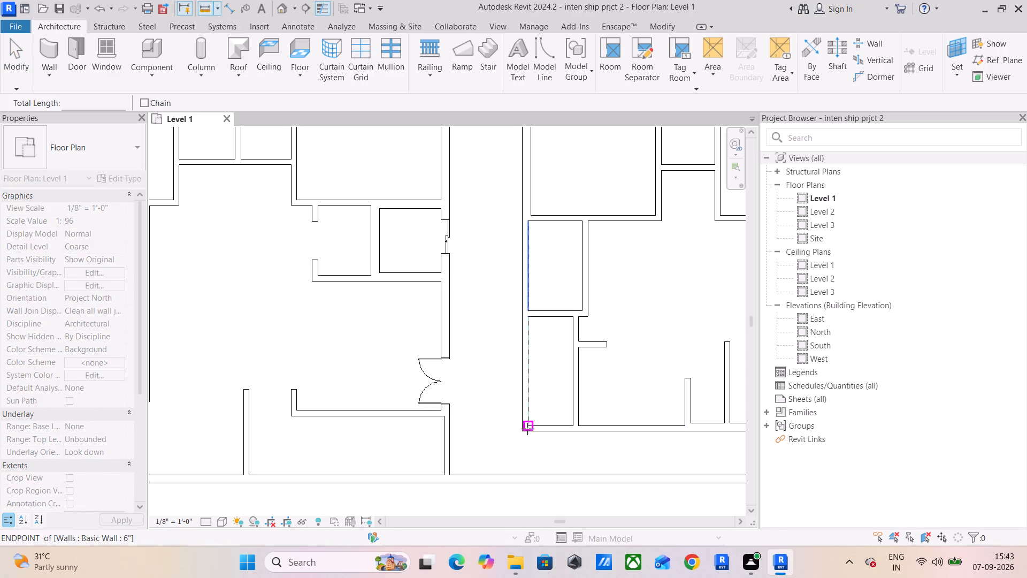
click(526, 432)
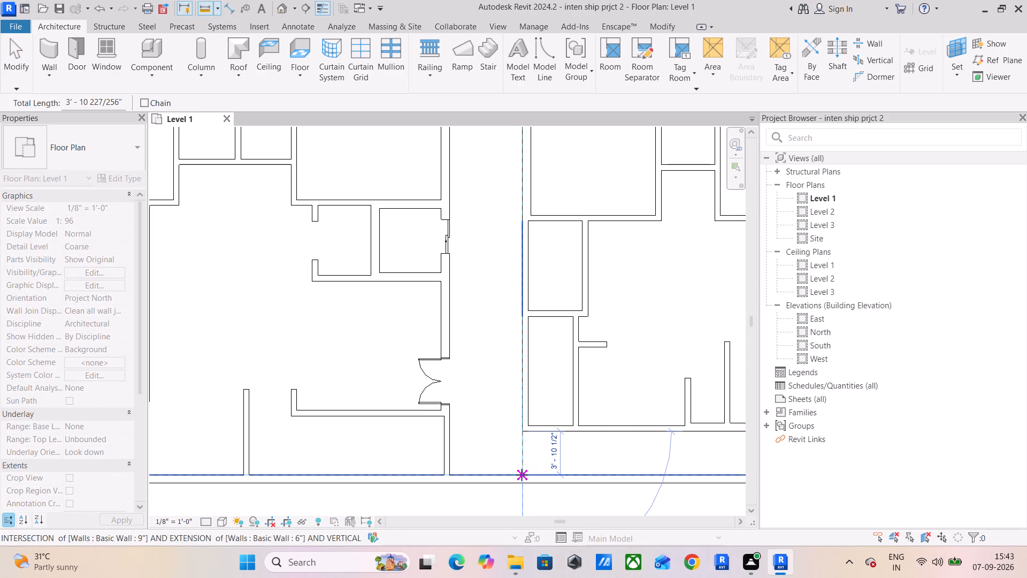
click(522, 475)
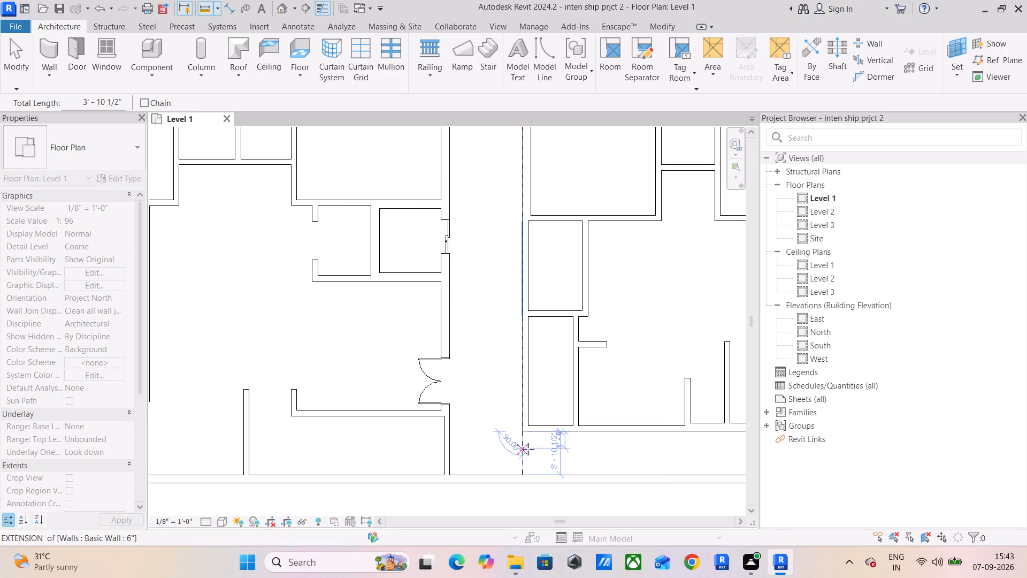
key(Escape)
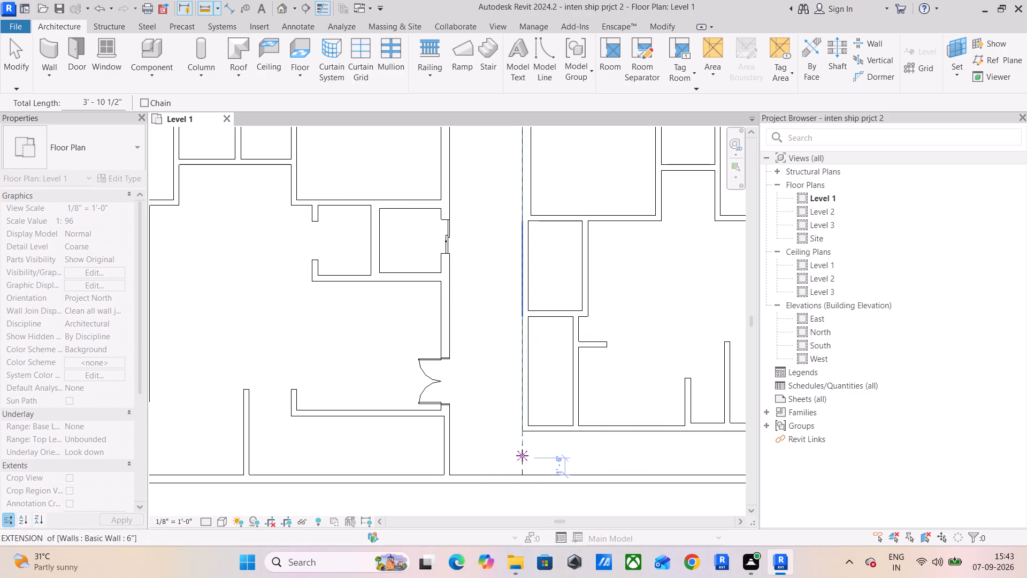
key(Escape)
Measure the side wall of the neighbouring block's large room and the tall partition standing on its lower wall.
middle_drag(483, 440, 184, 409)
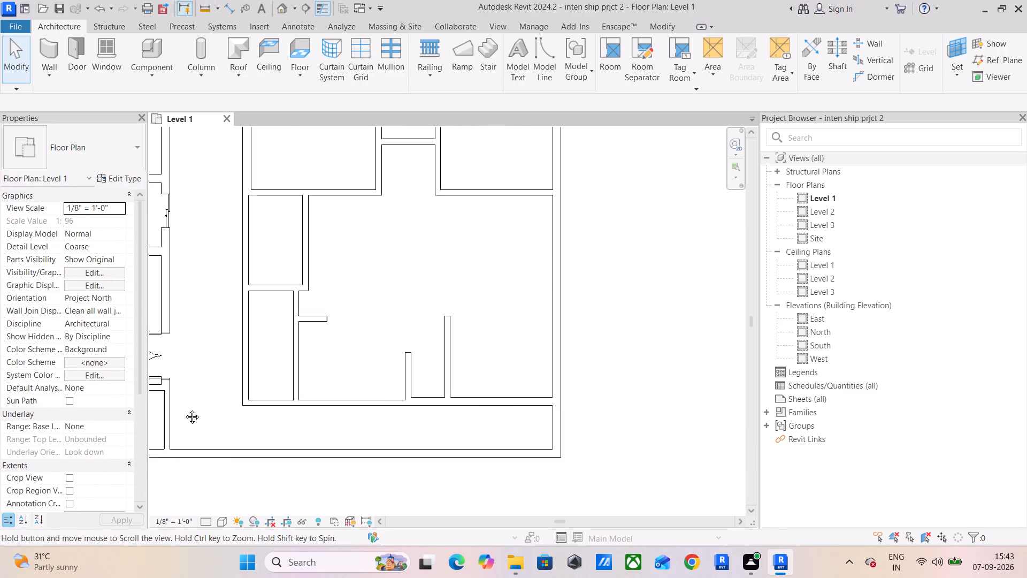
middle_drag(184, 409, 167, 405)
click(490, 401)
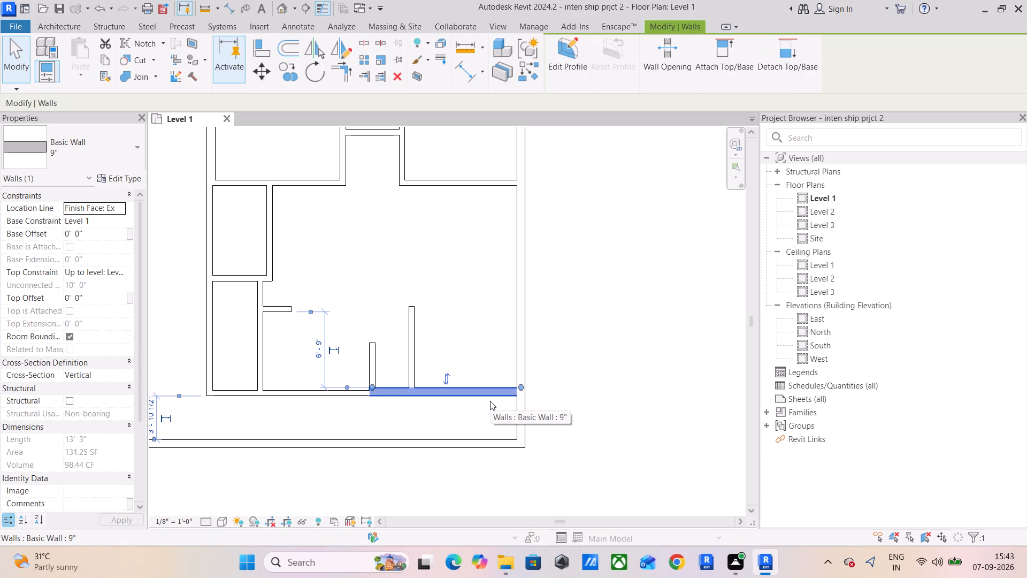
middle_drag(451, 424, 576, 394)
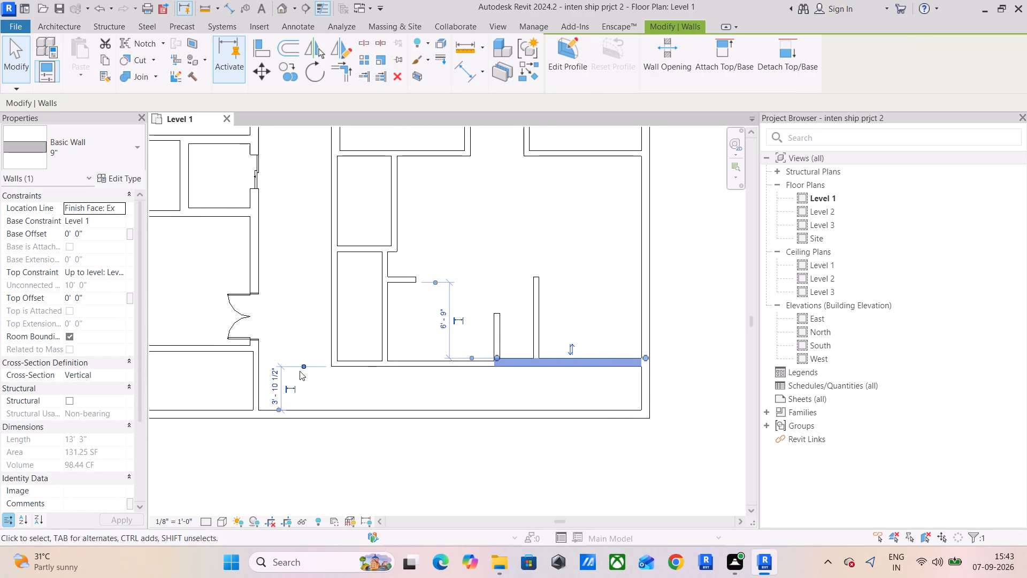
click(201, 7)
middle_drag(437, 215, 244, 277)
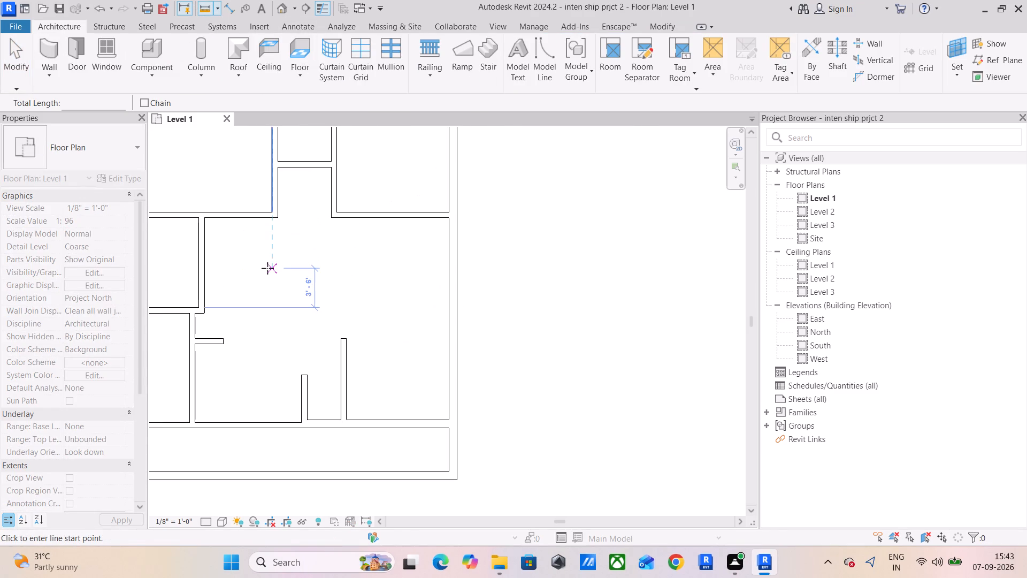
click(445, 217)
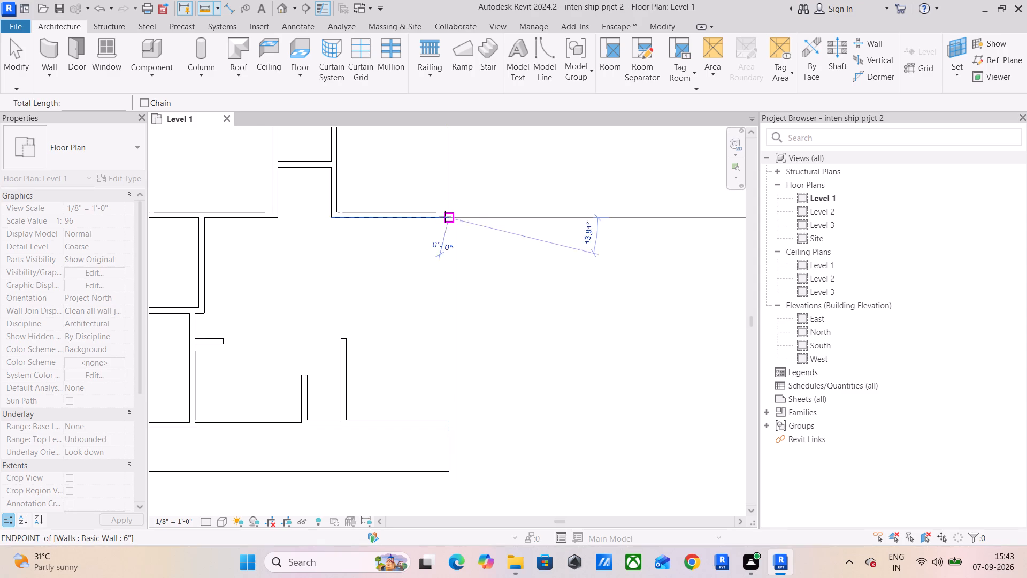
click(449, 416)
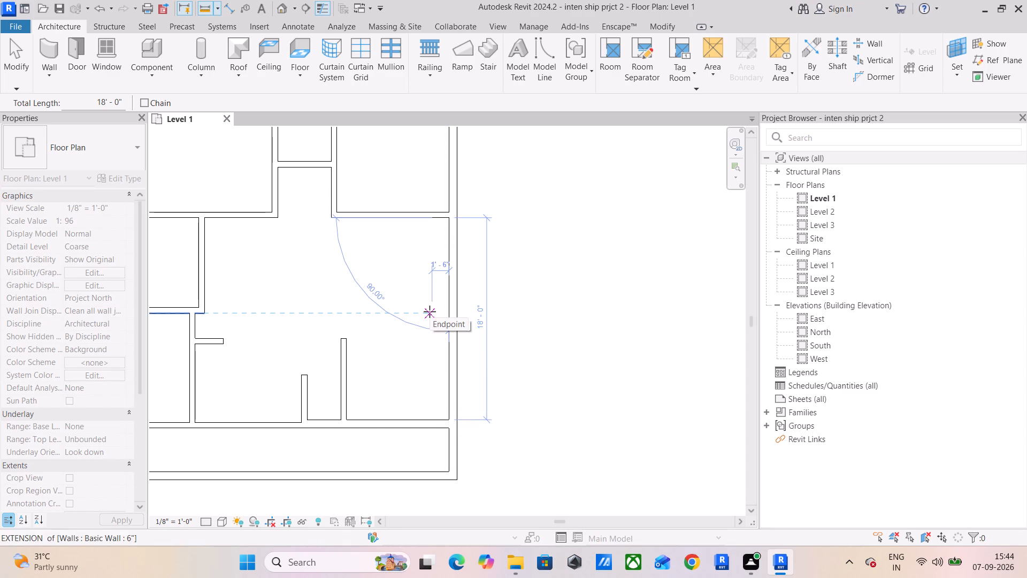
key(Escape)
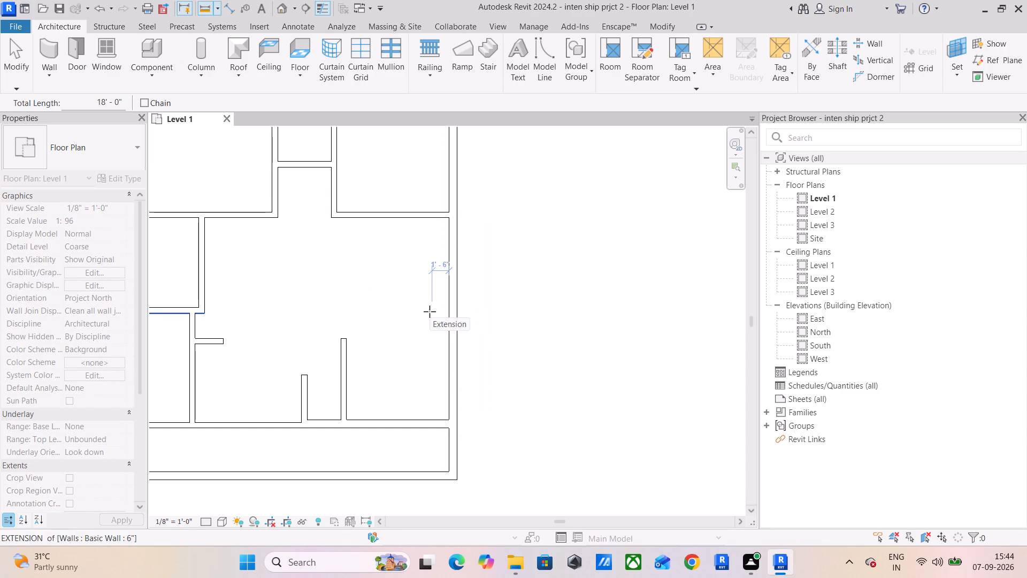
click(352, 337)
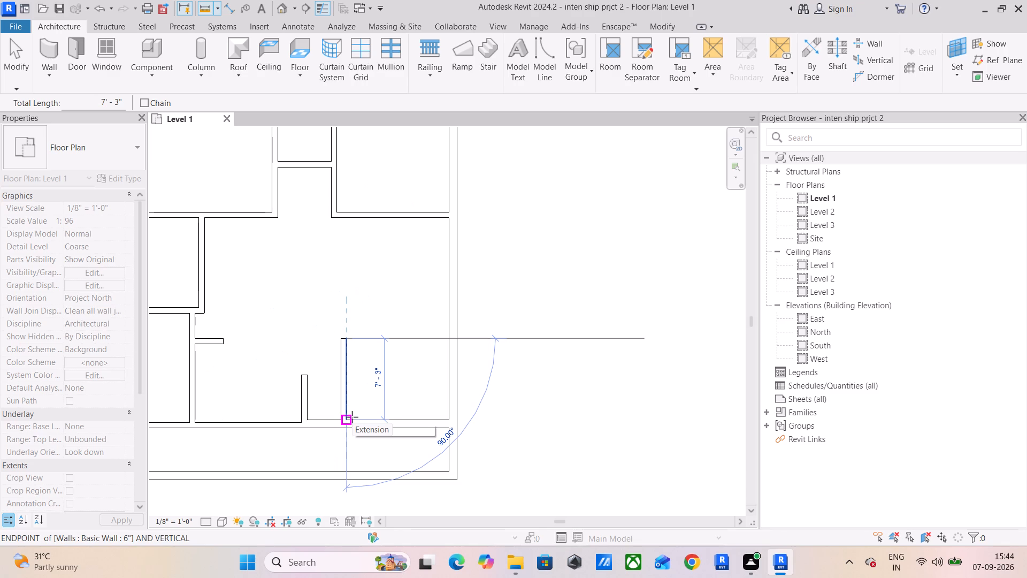
key(Escape)
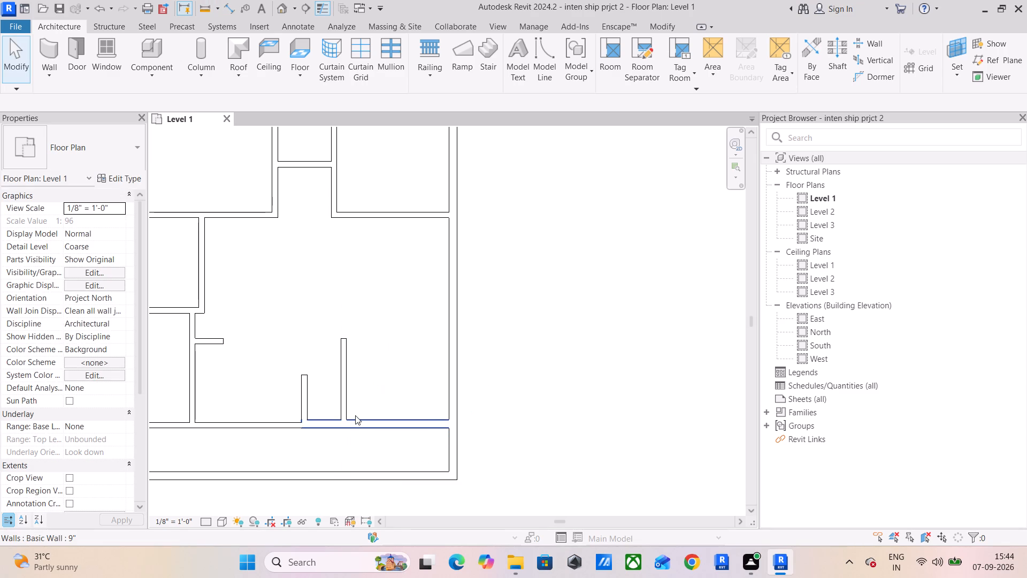
Set the distance between the neighbouring block's 6" lower wall and the 9" outer wall to 4'6".
click(385, 469)
middle_drag(392, 473, 724, 476)
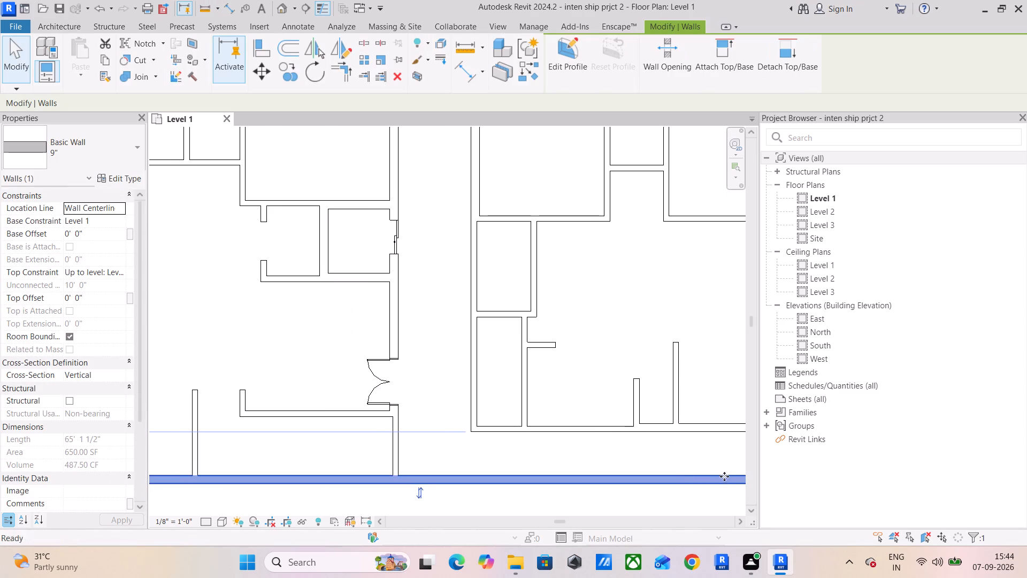
click(488, 427)
click(409, 451)
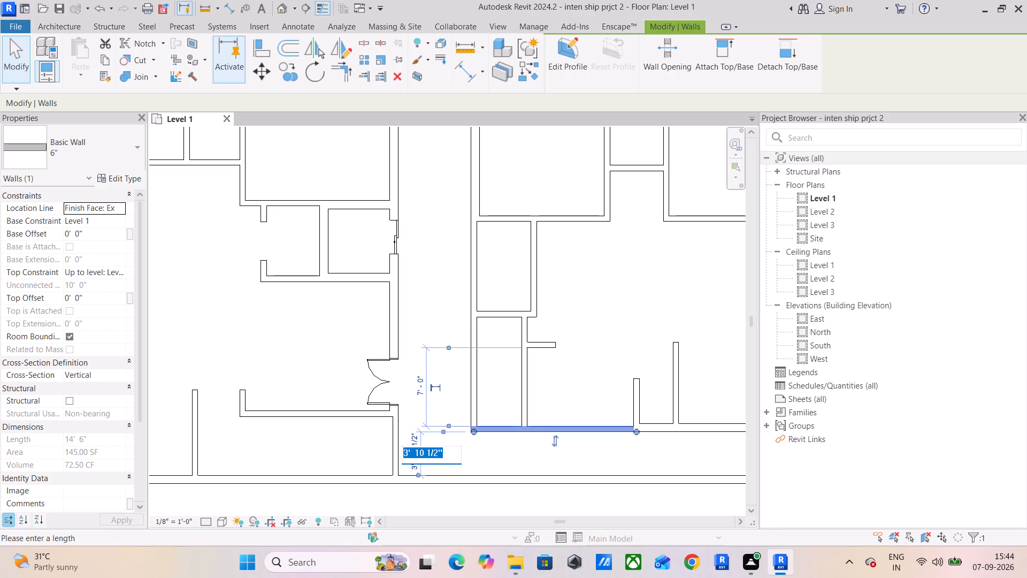
text(4'6")
key(Return)
click(496, 455)
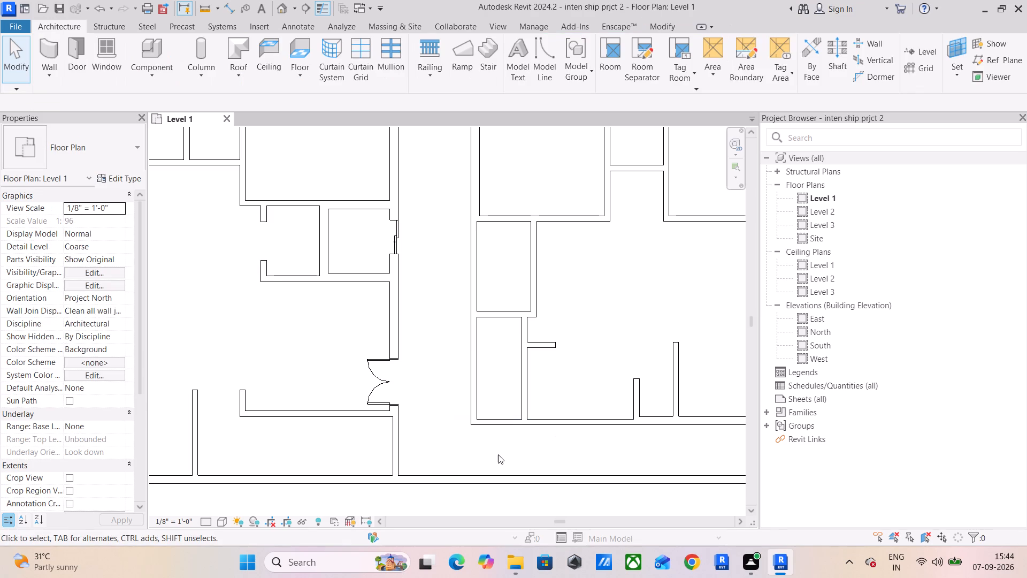
Measure the tall partition from its free end down to the inner face of the 9" lower wall.
middle_drag(626, 429, 305, 407)
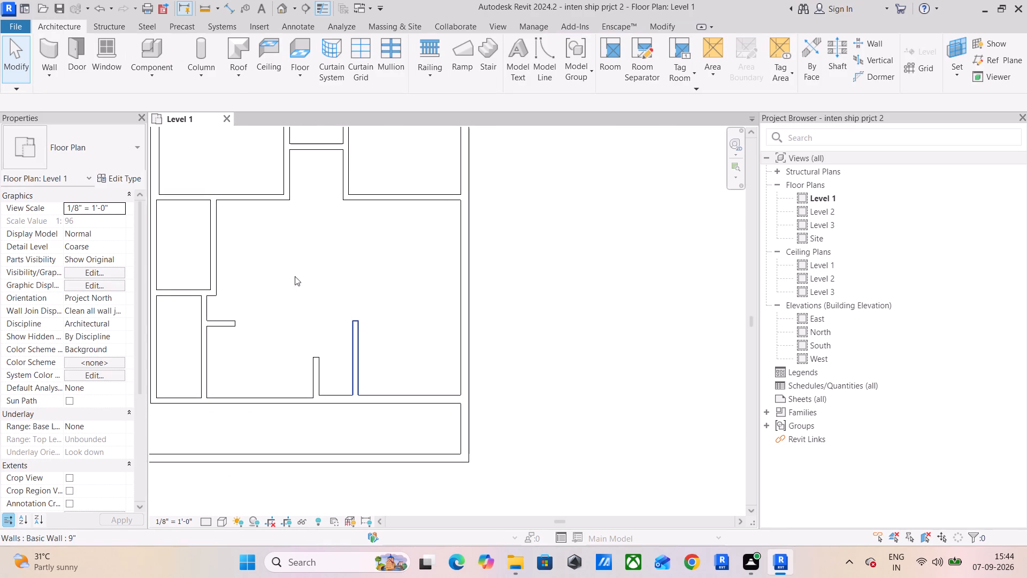
click(199, 7)
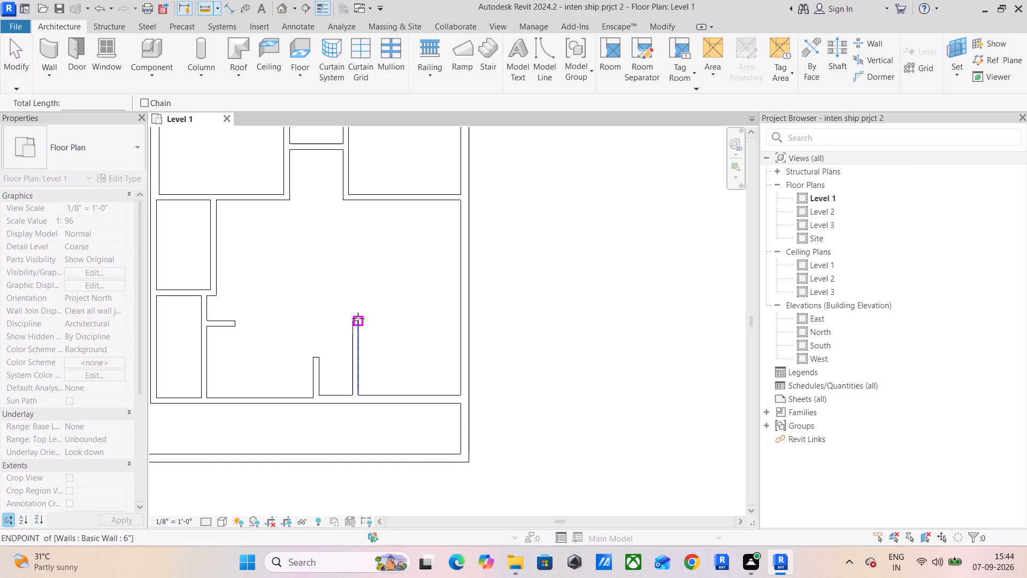
click(358, 320)
click(364, 396)
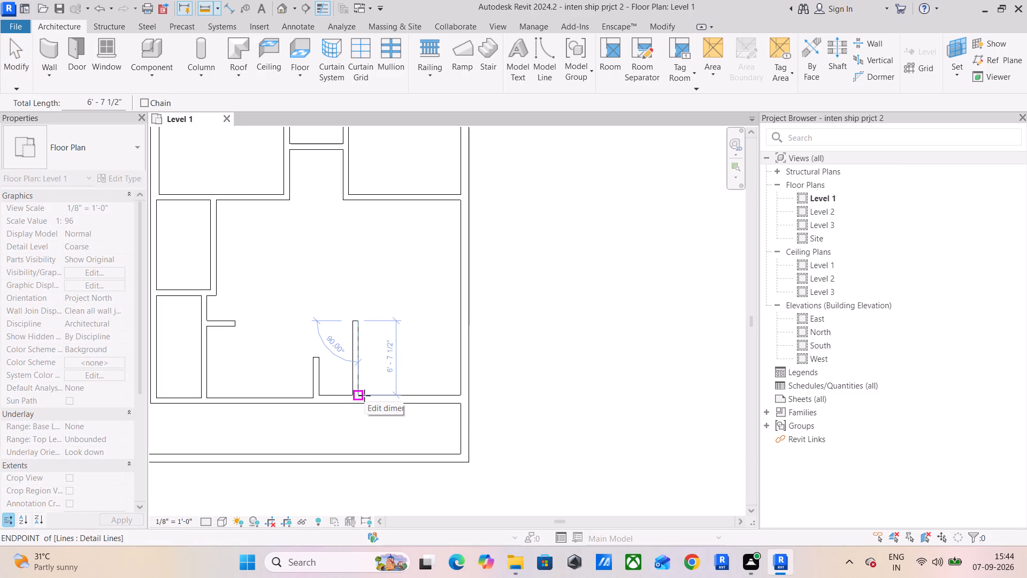
key(Escape)
key(Escape)
key(Escape)
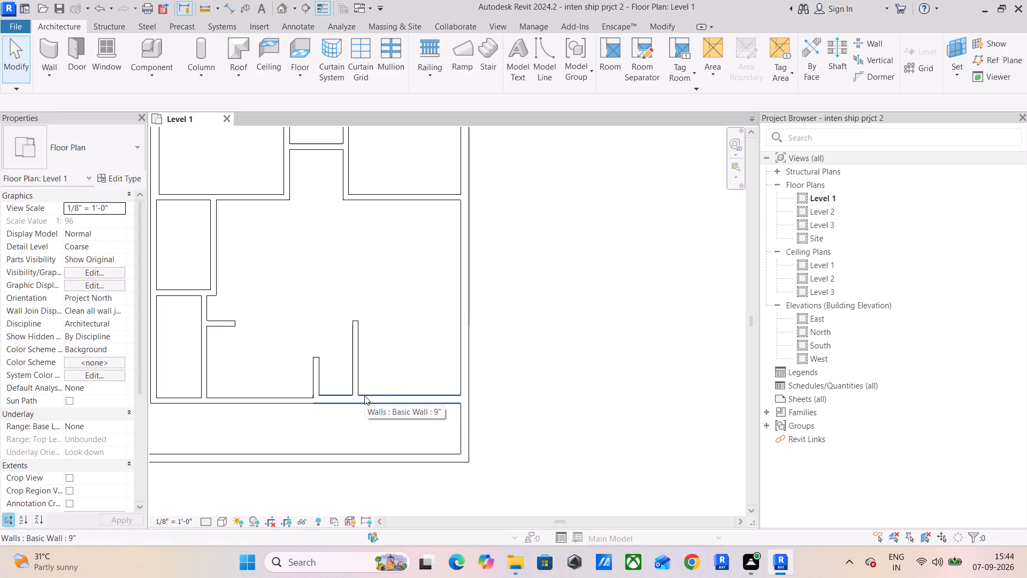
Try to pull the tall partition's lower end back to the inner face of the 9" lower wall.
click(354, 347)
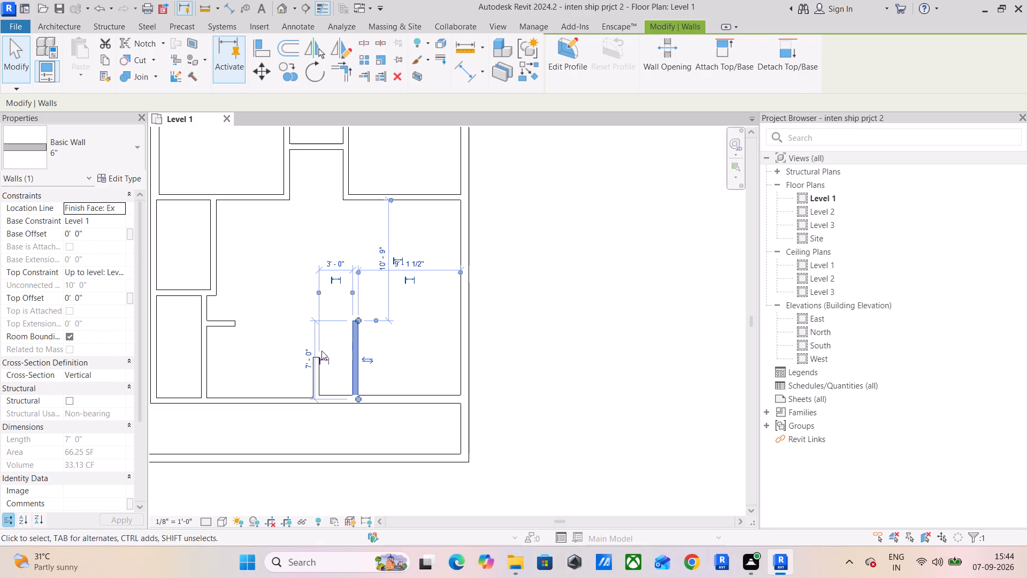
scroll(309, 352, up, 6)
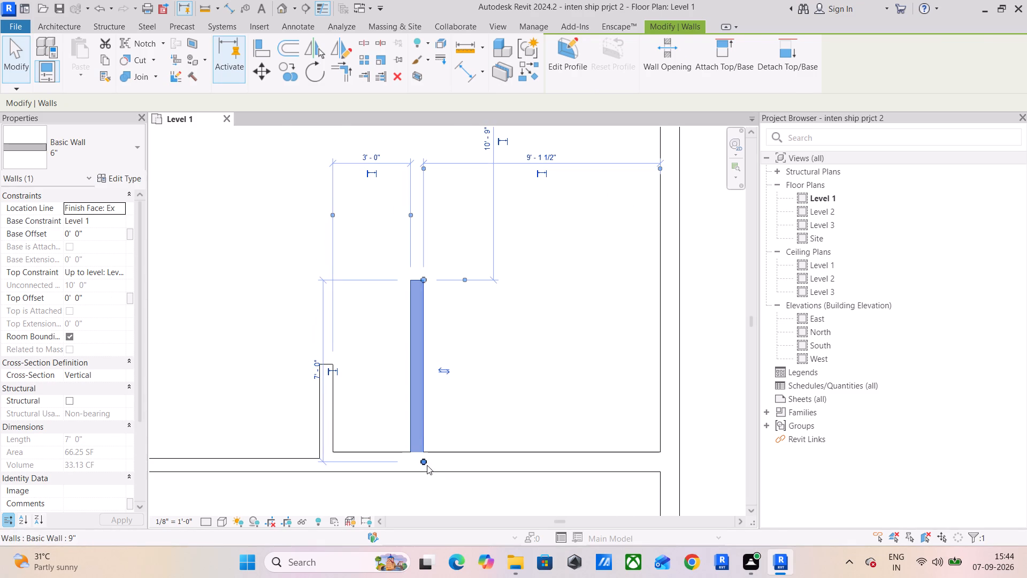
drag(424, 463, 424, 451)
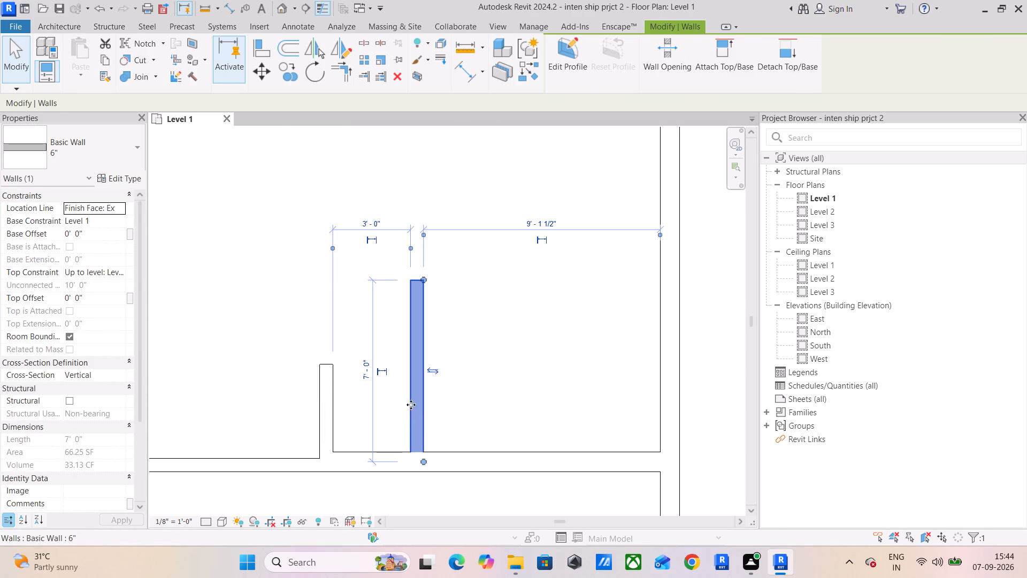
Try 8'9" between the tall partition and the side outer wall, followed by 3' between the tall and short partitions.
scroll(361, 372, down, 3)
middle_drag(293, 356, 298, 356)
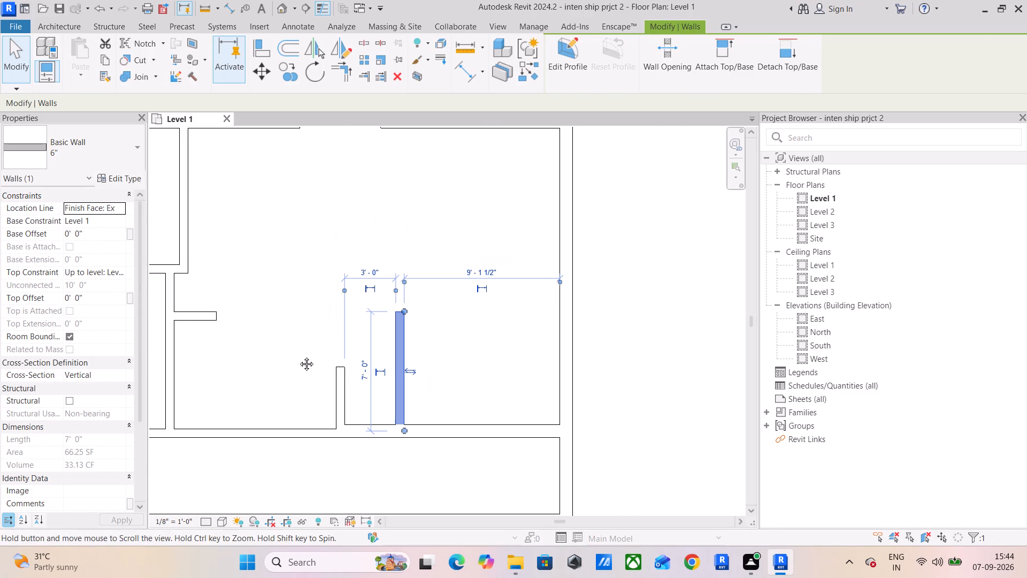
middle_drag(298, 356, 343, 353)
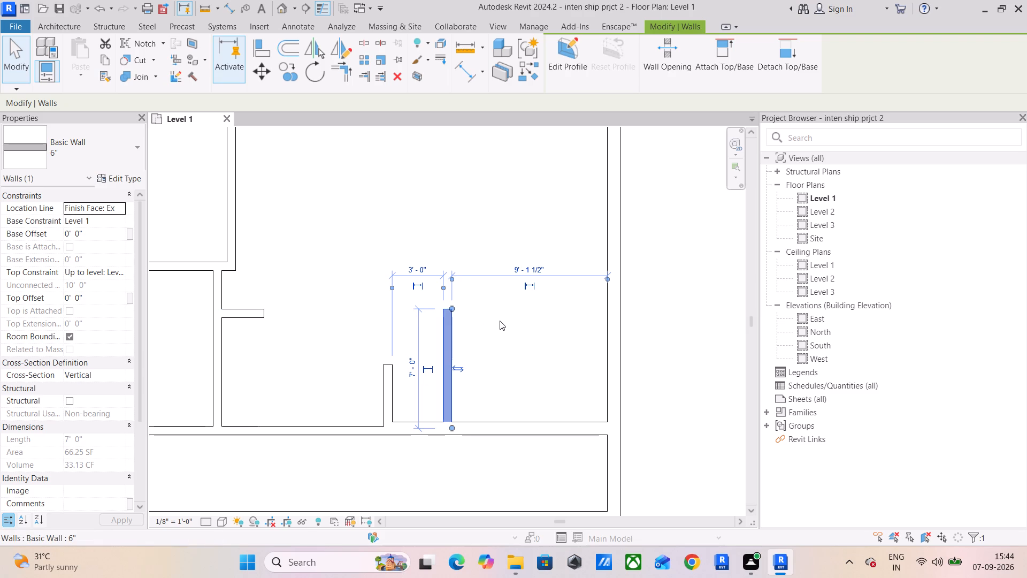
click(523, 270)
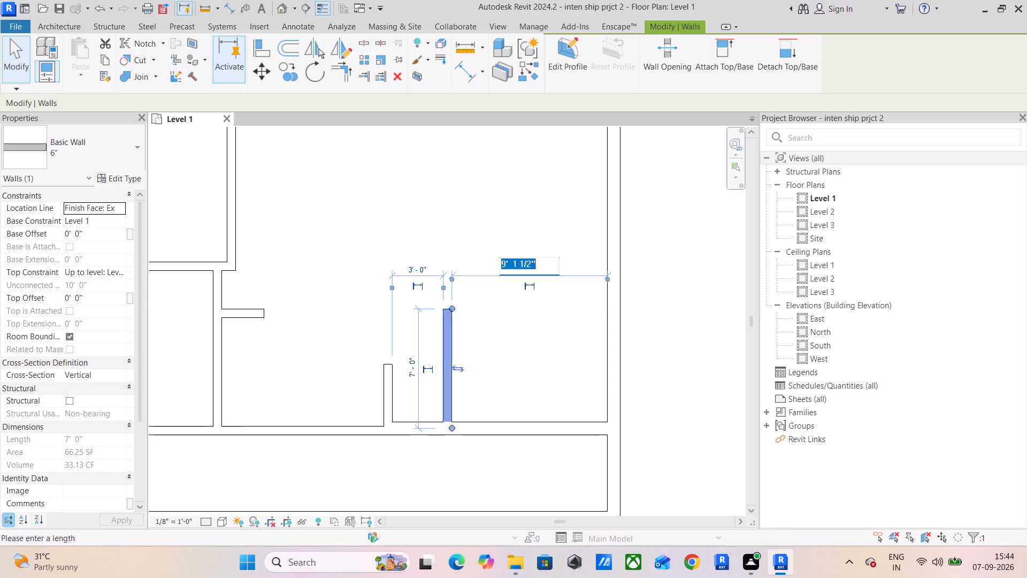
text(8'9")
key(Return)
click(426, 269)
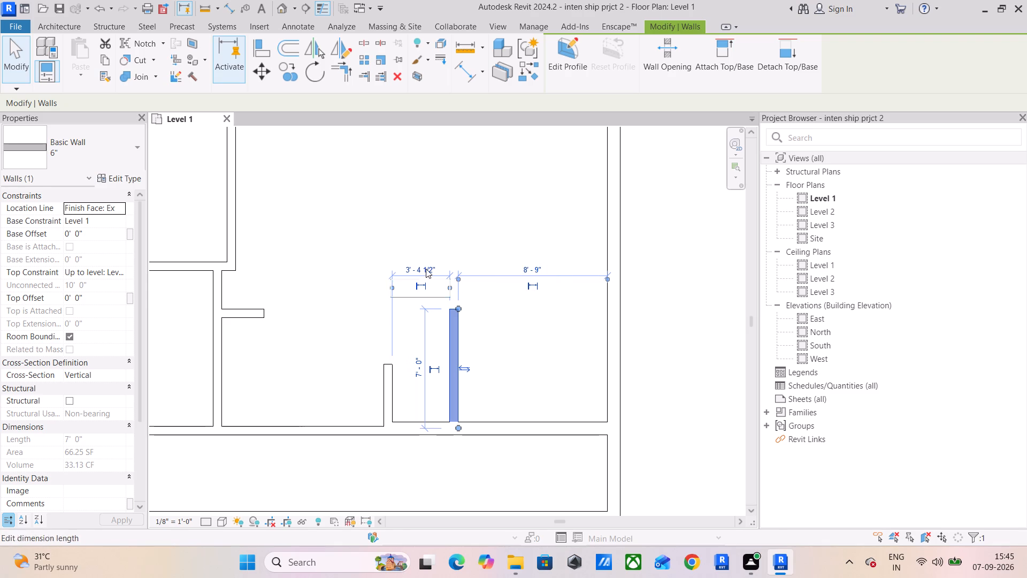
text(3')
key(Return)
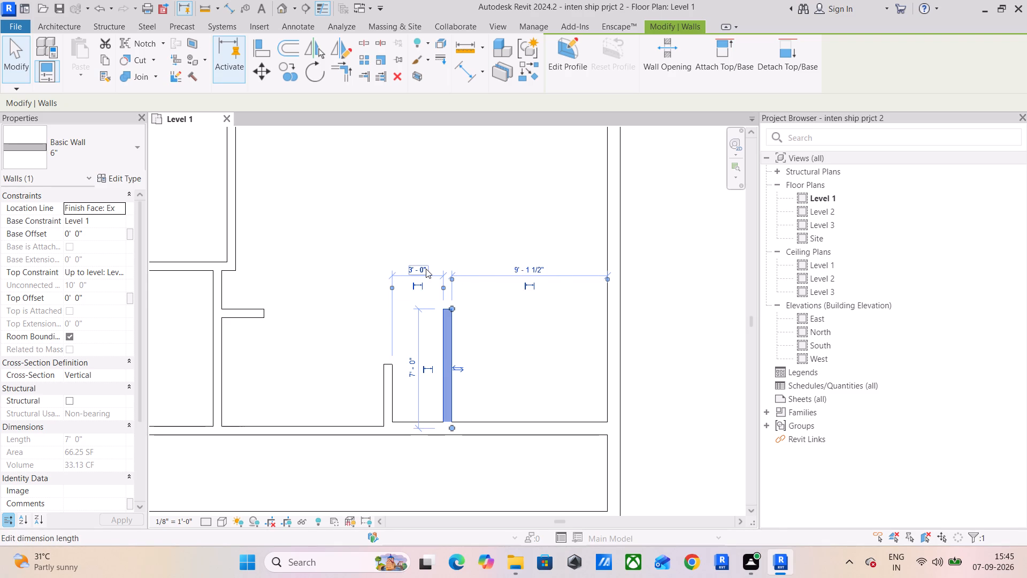
Set the distance between the tall partition and the side outer wall to 8'9".
click(525, 269)
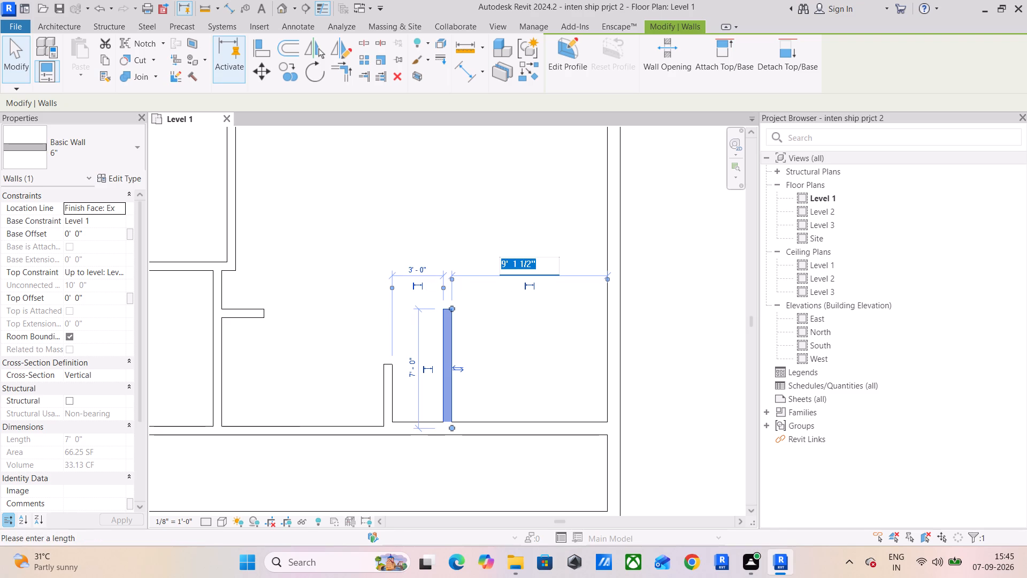
key(7)
key(BackSpace)
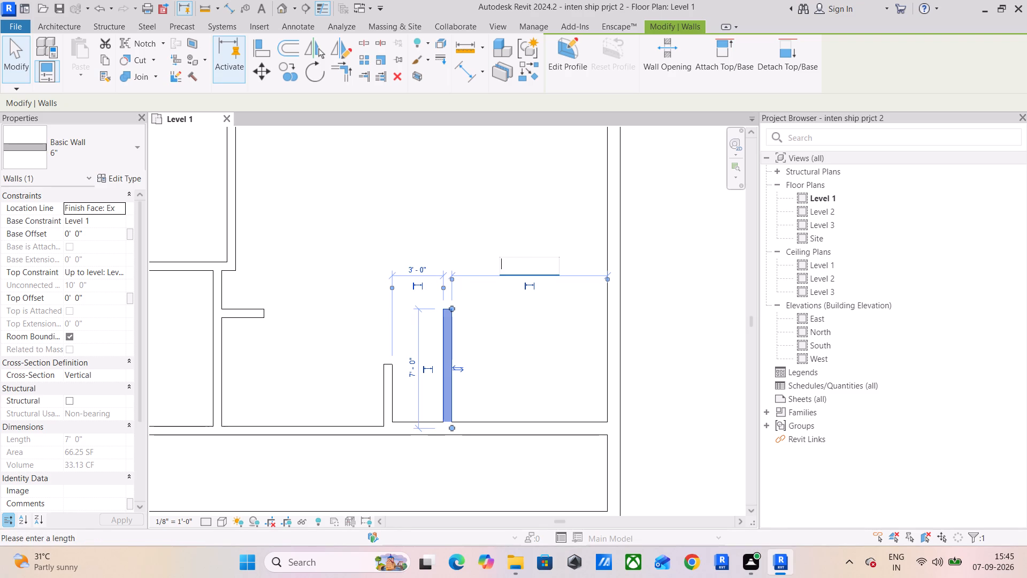
text(8'9")
key(Return)
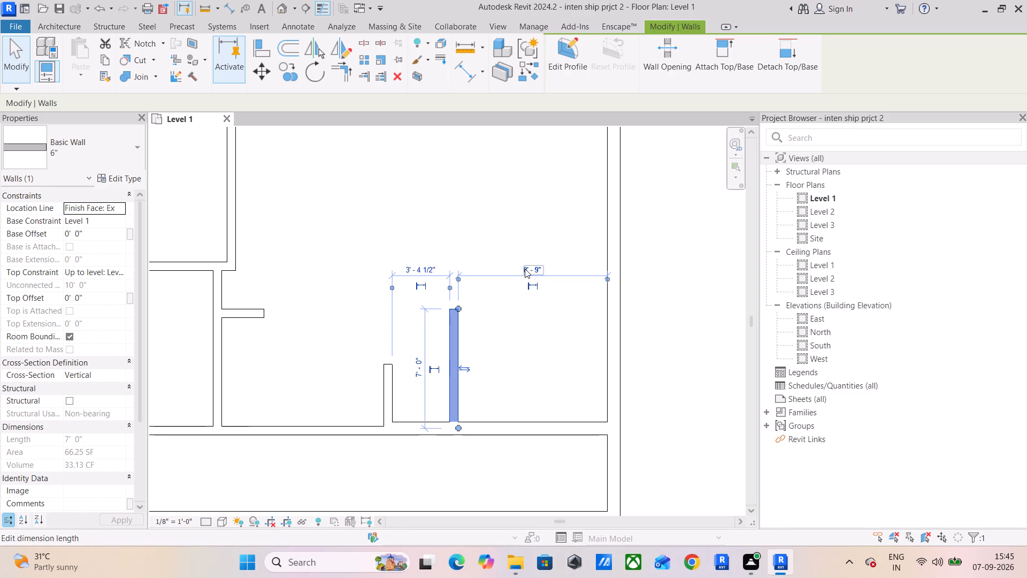
Move the short partition by setting the gap between it and the tall partition to 3'.
click(395, 381)
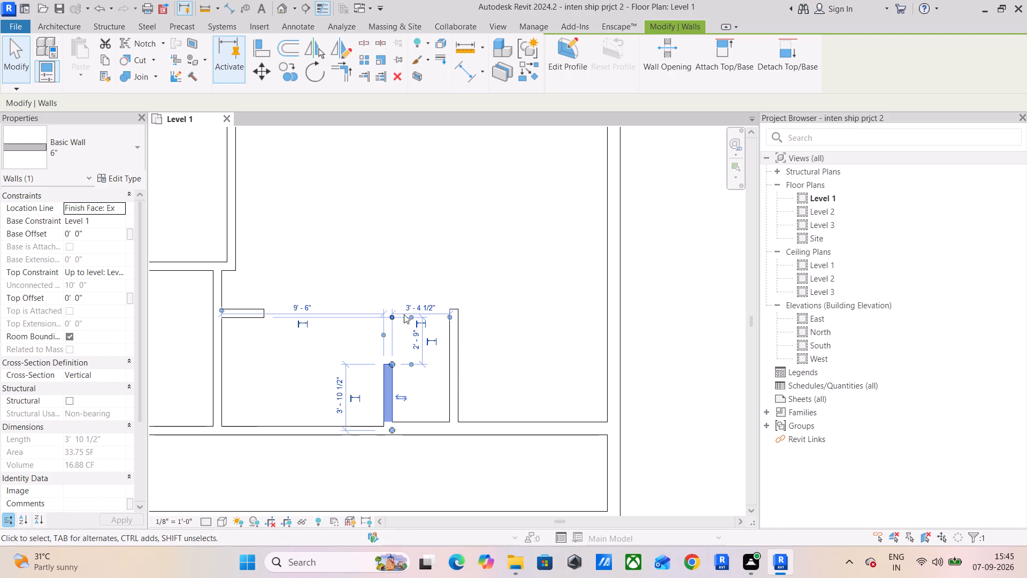
click(409, 310)
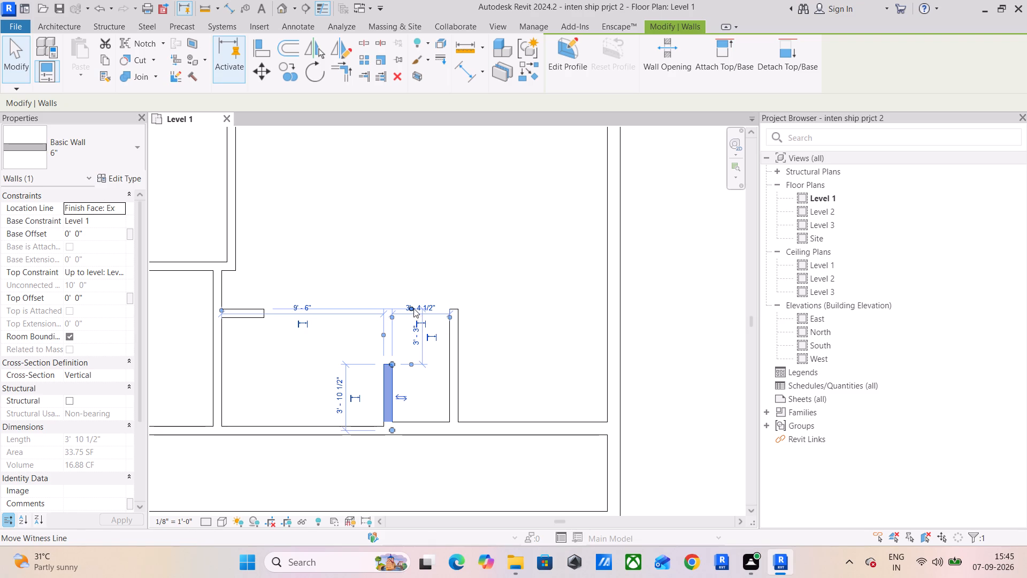
click(412, 308)
click(422, 301)
text(3')
key(Return)
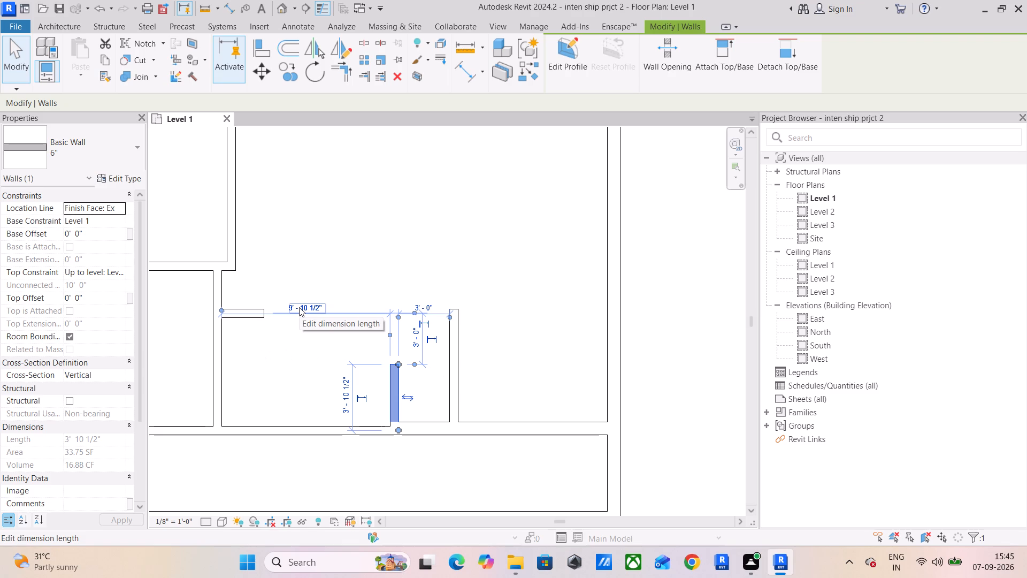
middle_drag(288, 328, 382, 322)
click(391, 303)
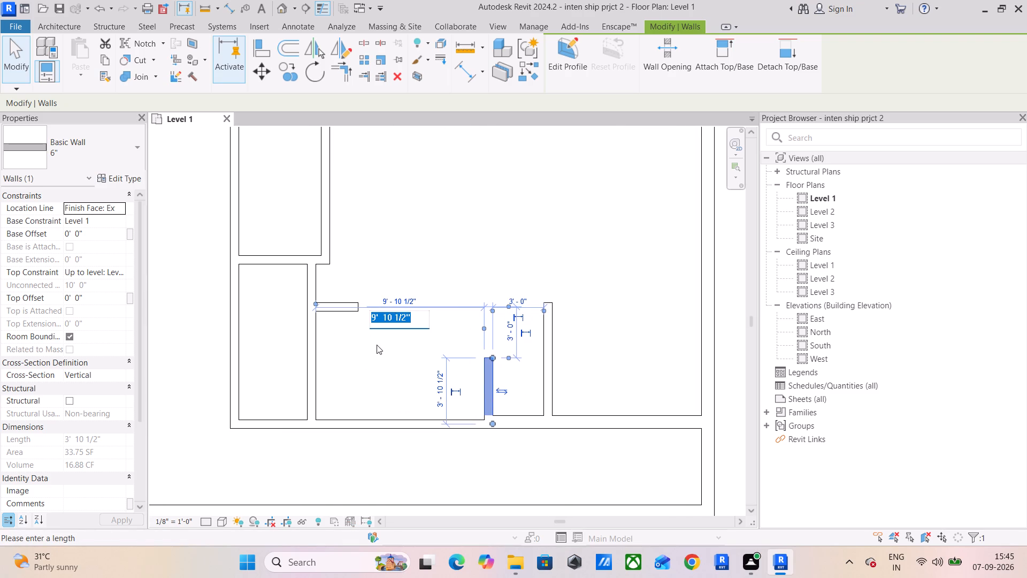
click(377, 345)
Measure the narrow lower room's inner width and the distance from the horizontal stub wall to the lower wall.
click(203, 5)
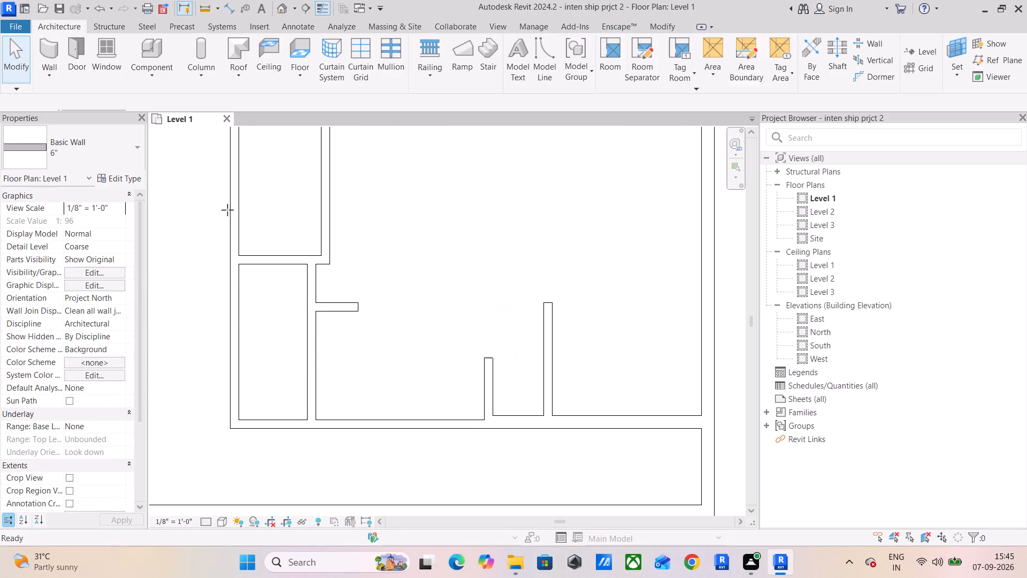
click(242, 418)
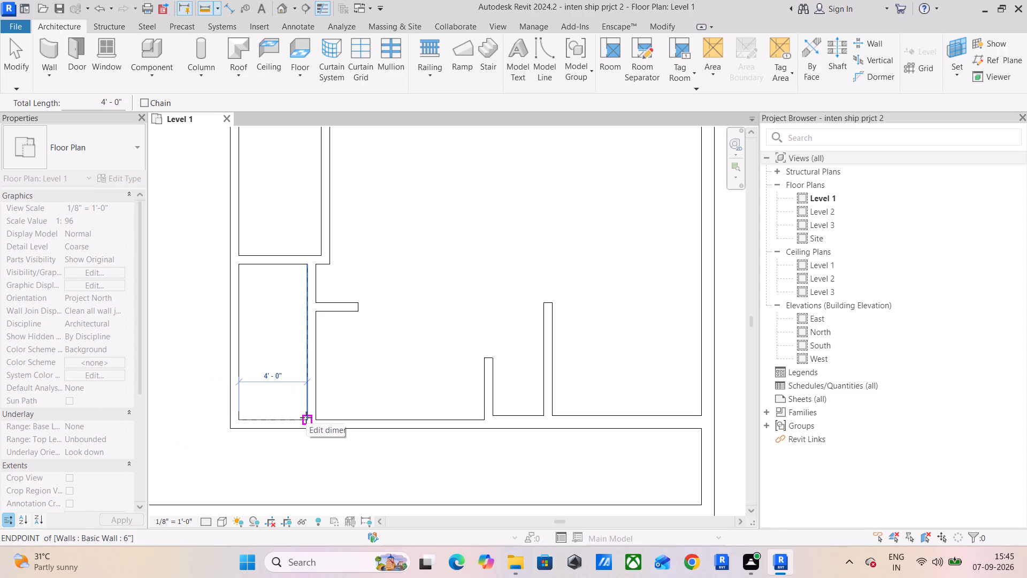
key(Escape)
key(Escape)
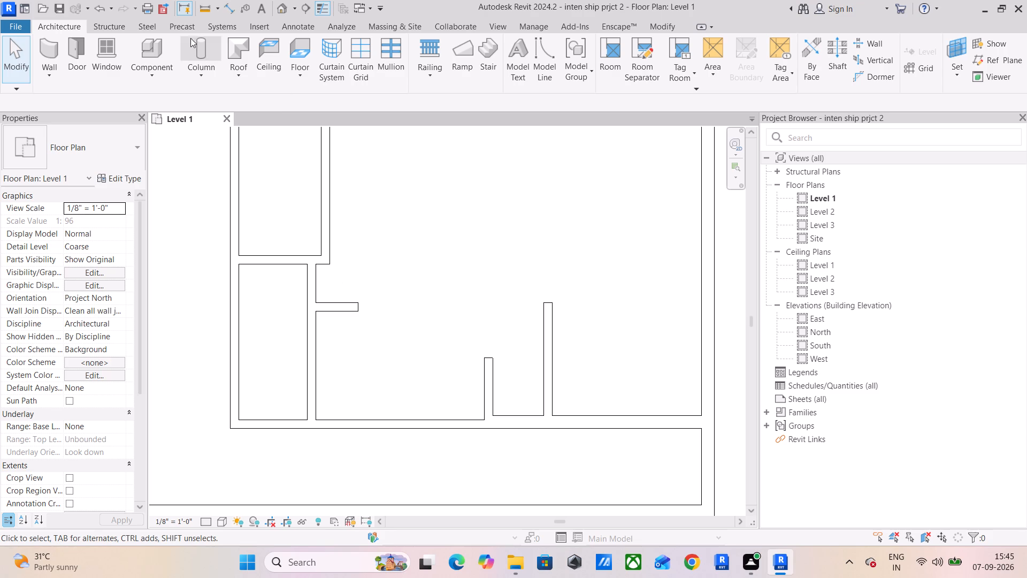
click(204, 9)
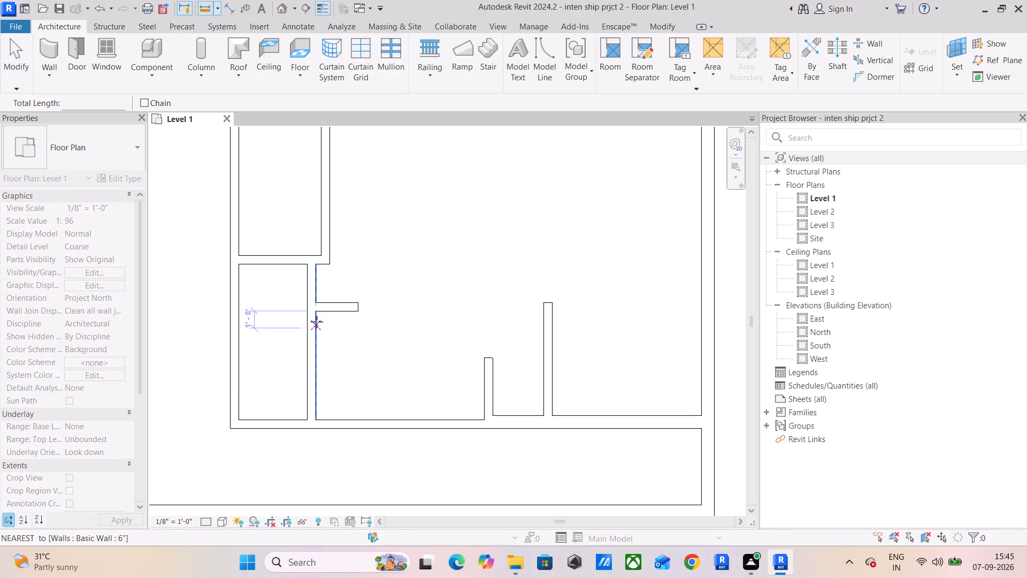
click(317, 308)
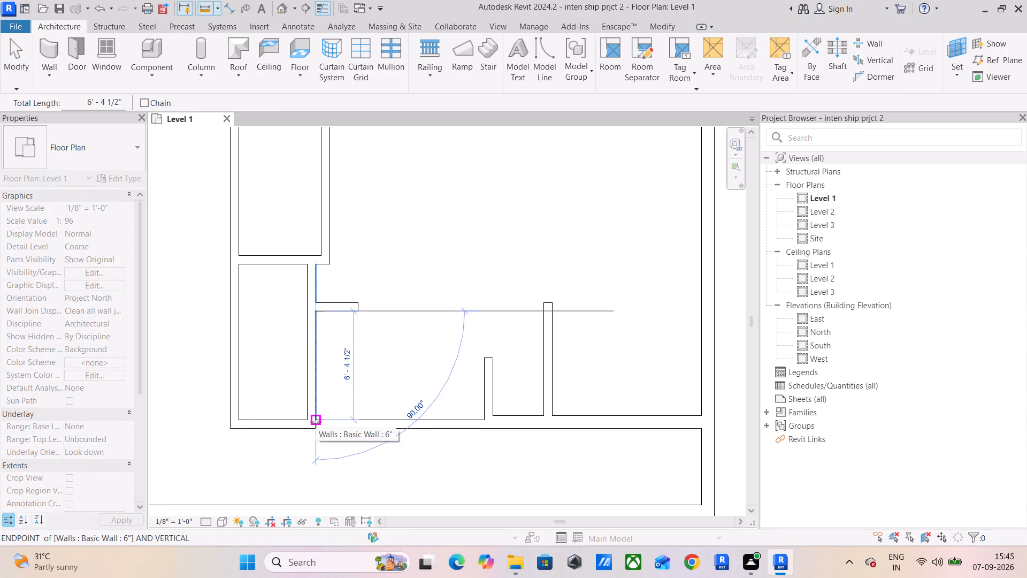
key(Escape)
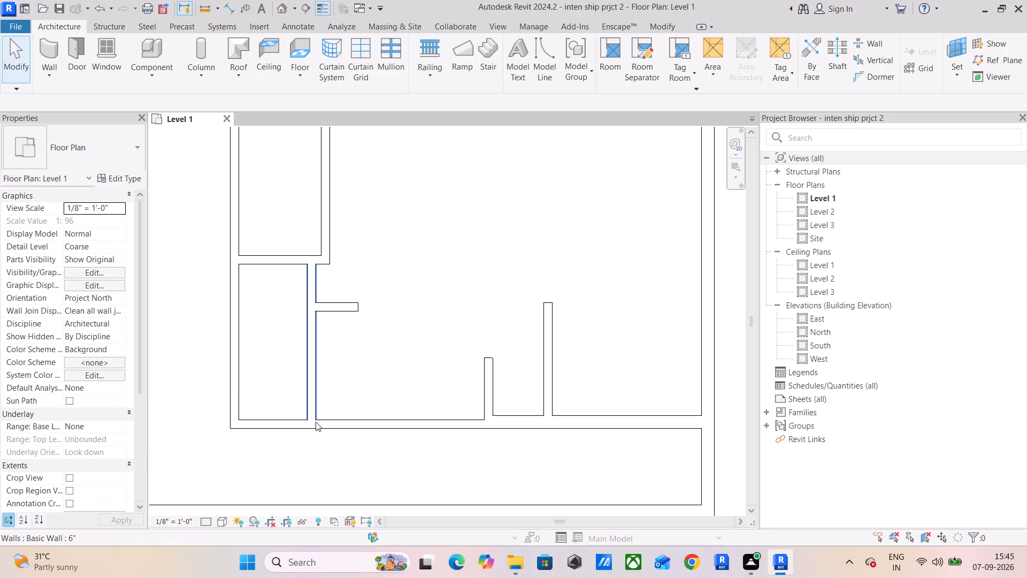
Set the distance between the horizontal stub wall beside the narrow room and the lower wall to 7'.
click(306, 333)
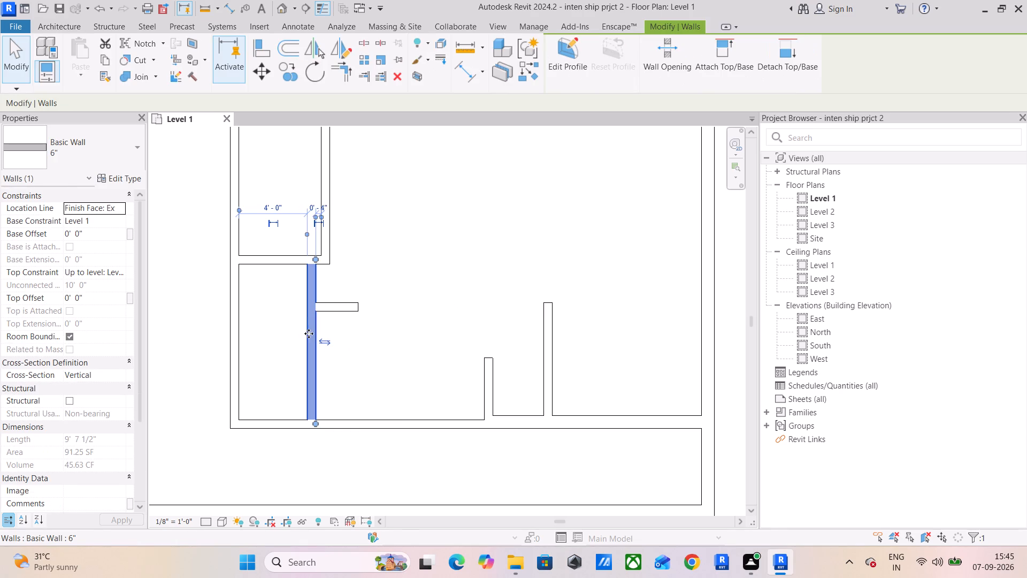
click(338, 299)
click(401, 367)
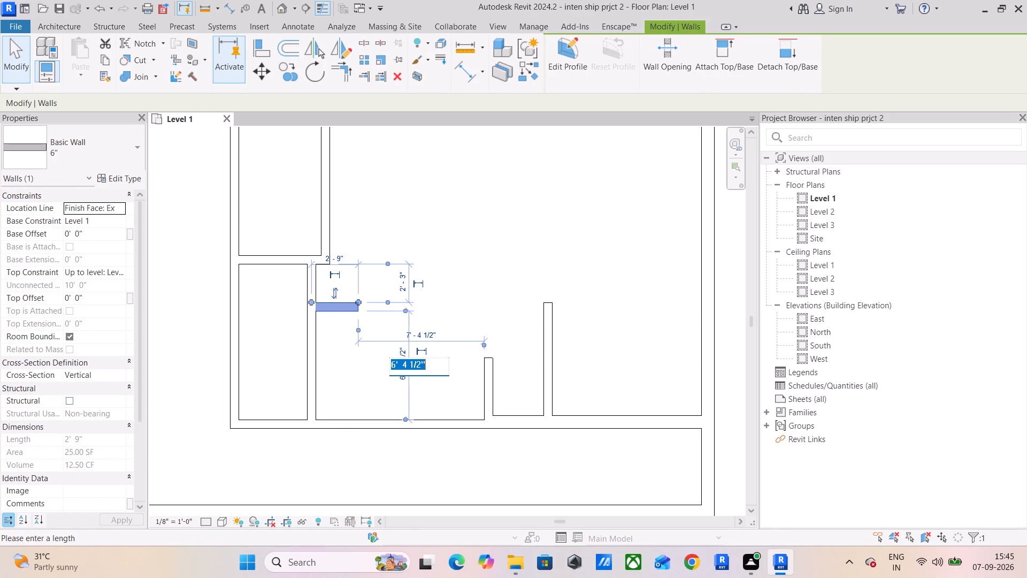
text(7')
key(Return)
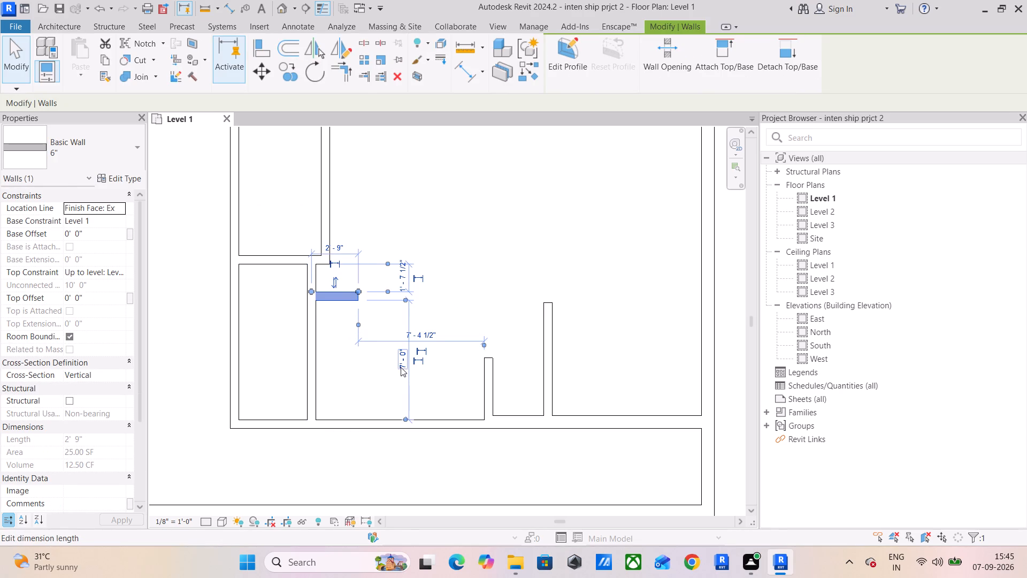
click(372, 371)
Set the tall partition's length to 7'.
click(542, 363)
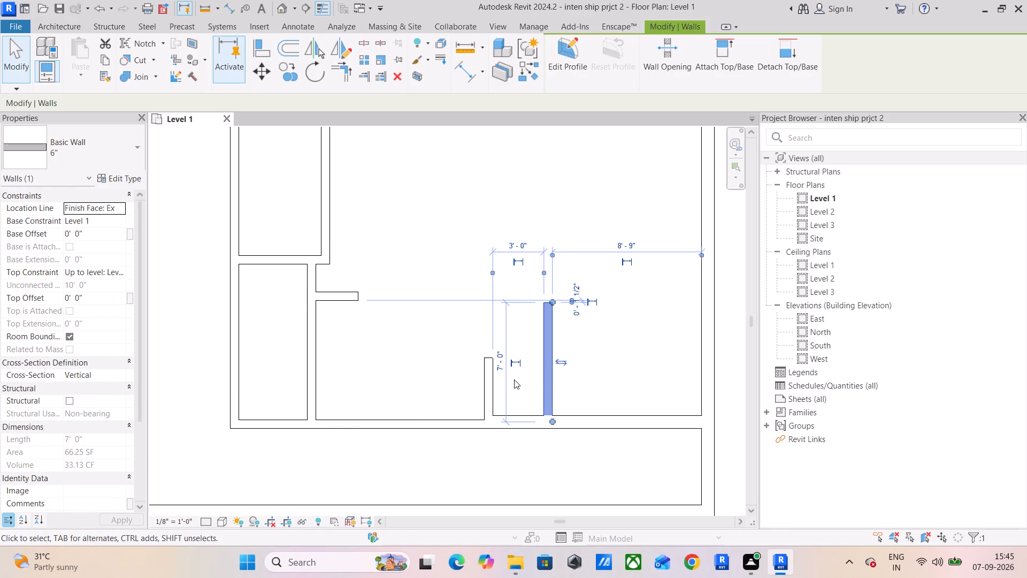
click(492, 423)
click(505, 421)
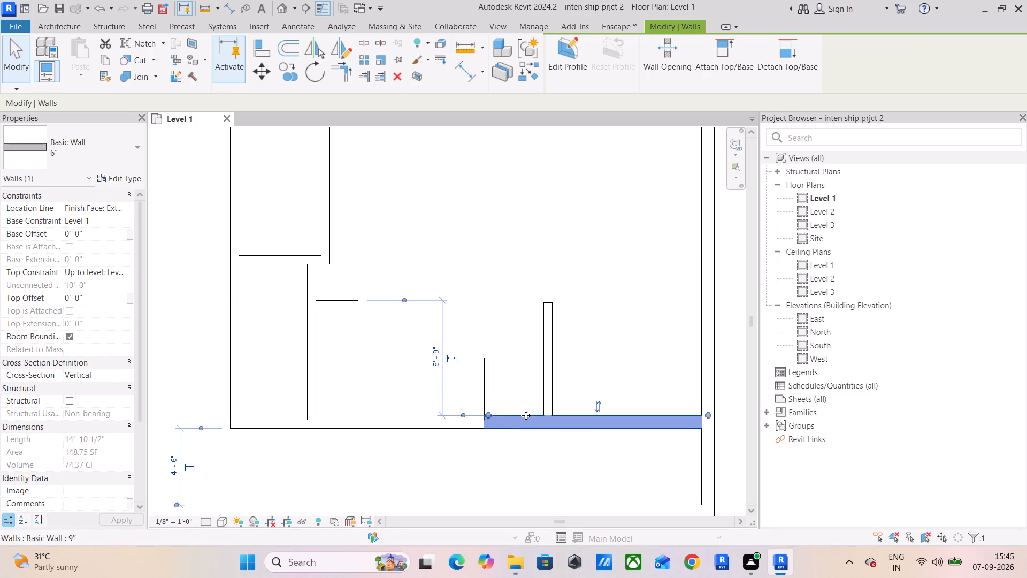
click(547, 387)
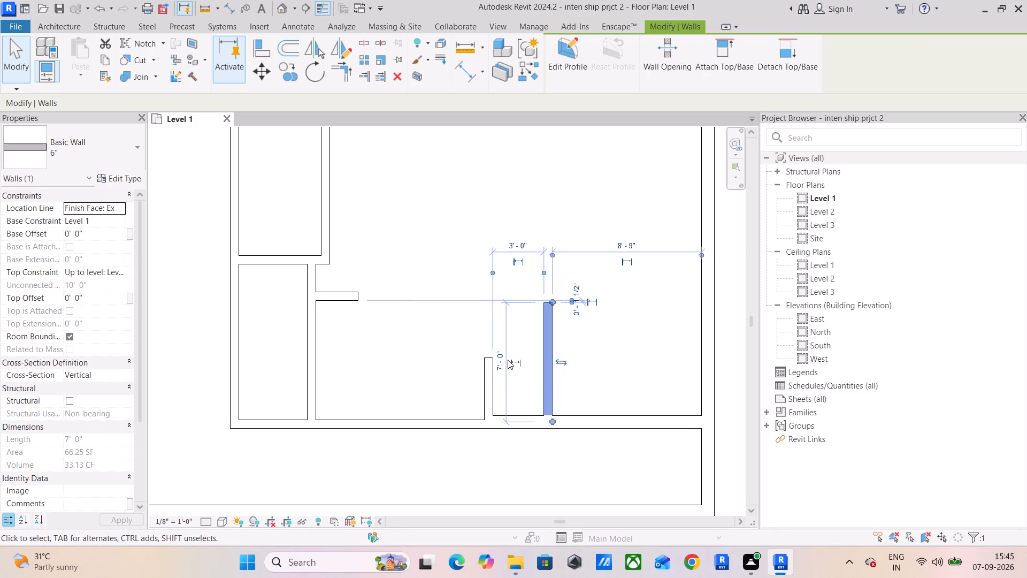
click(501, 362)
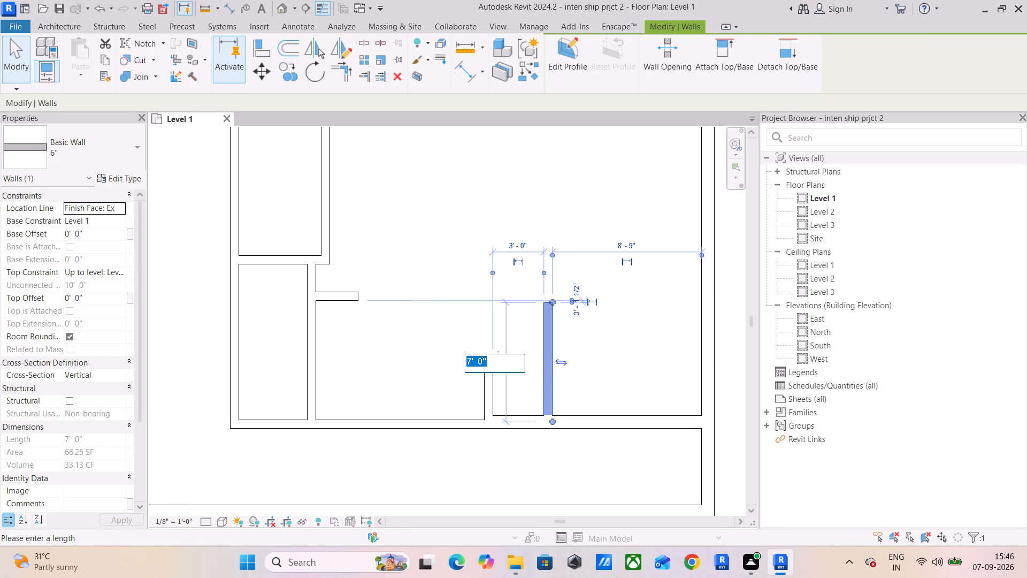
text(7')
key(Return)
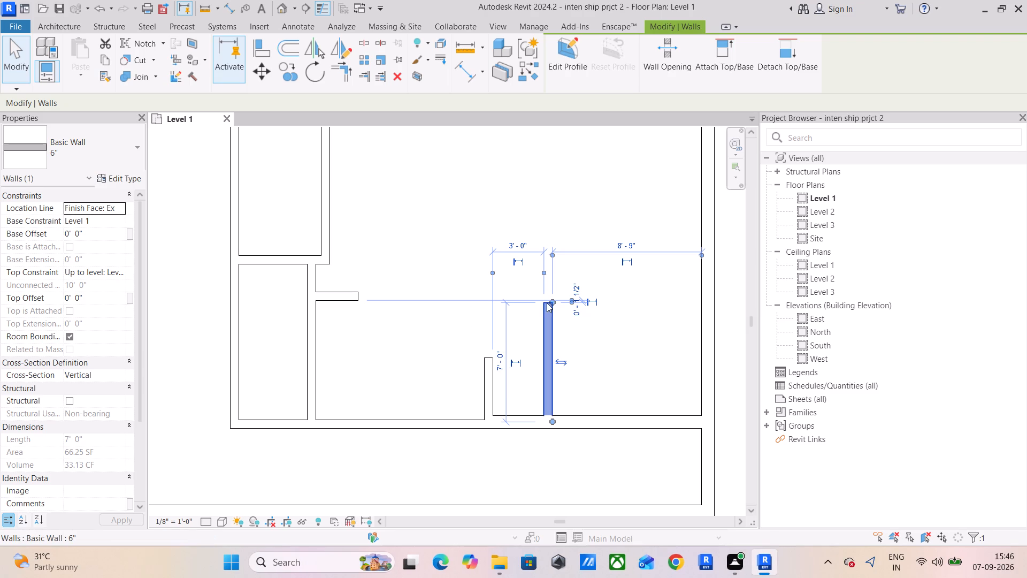
Extend the tall partition's free end level with the horizontal stub wall's upper face, to 7'7 1/2" long.
drag(551, 302, 550, 292)
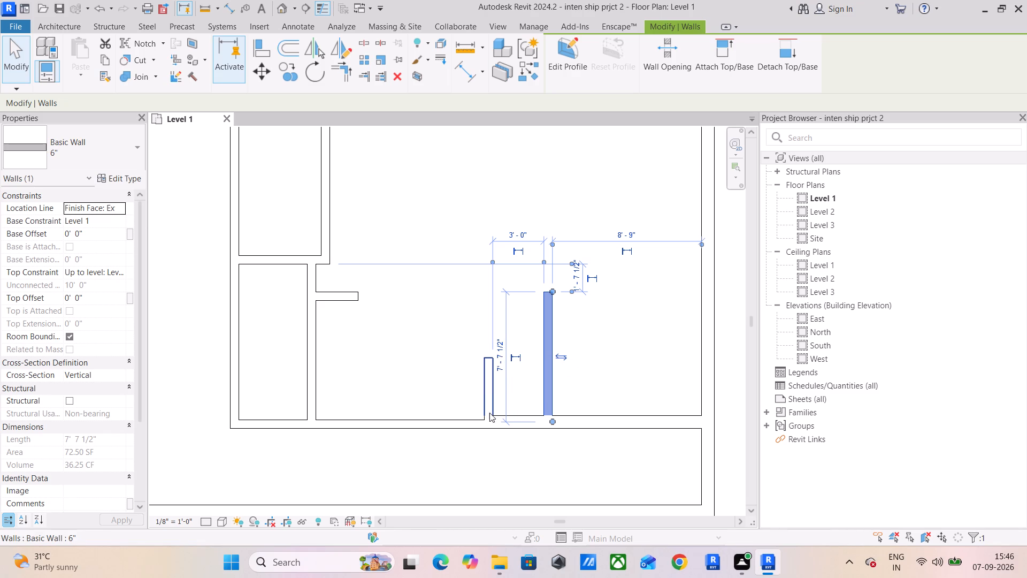
Set the tall partition's length to 7'6".
click(502, 360)
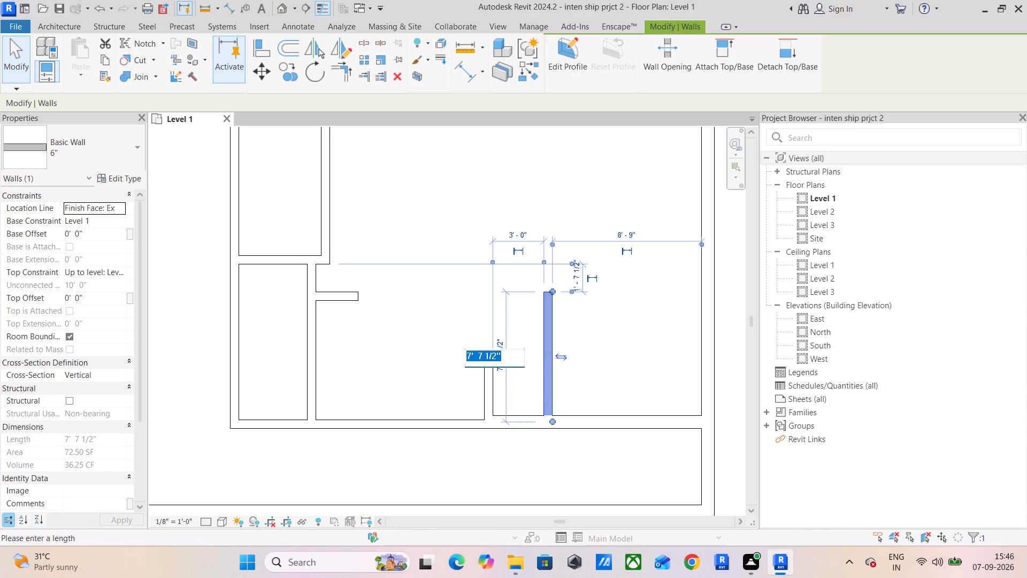
text(7'6")
key(Return)
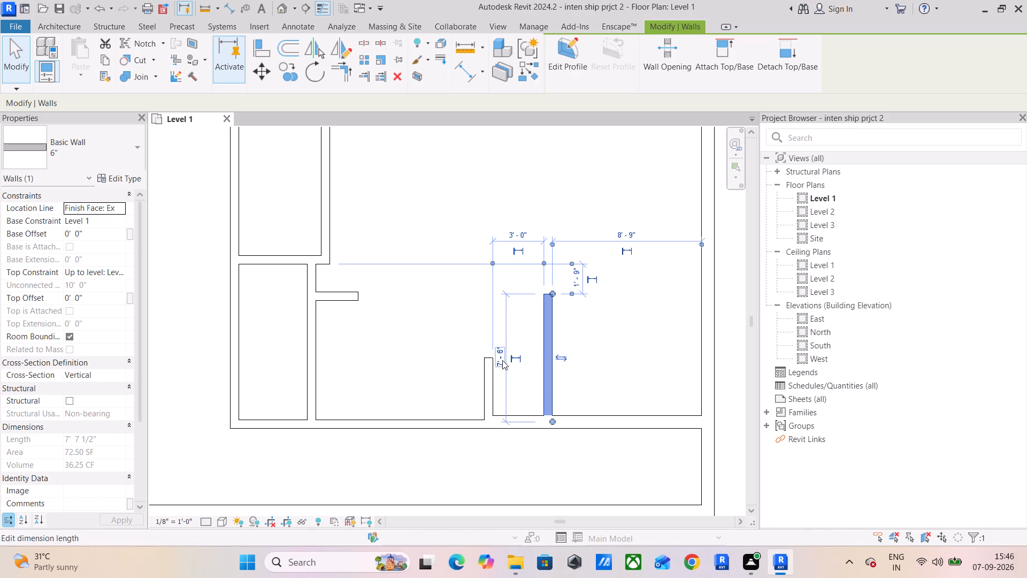
click(453, 368)
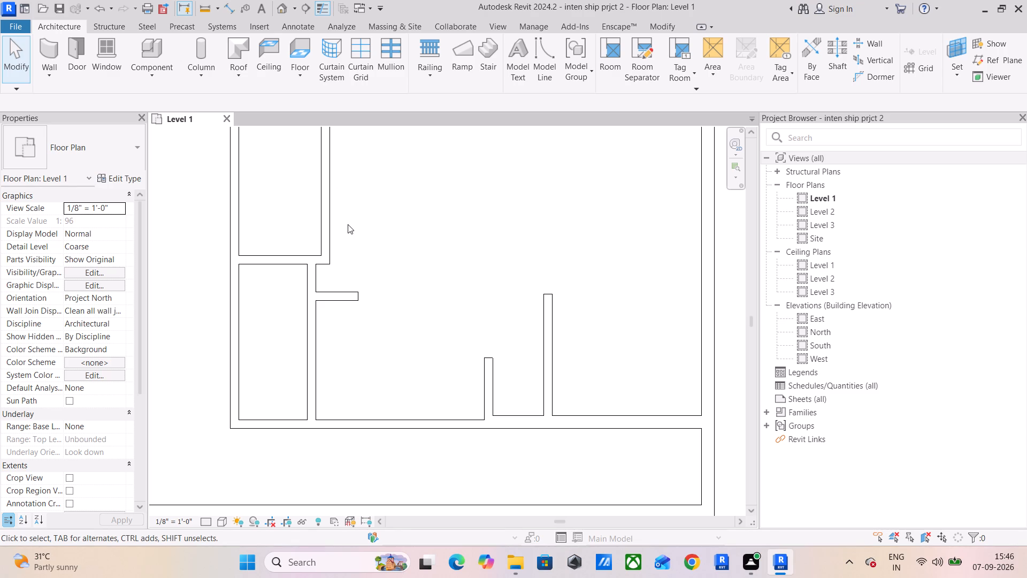
Choose the Door-Interior-Single-4_Panel-Wood family from the Residential door library for loading.
scroll(349, 160, down, 5)
middle_drag(421, 203, 418, 353)
scroll(422, 309, down, 2)
click(84, 54)
click(567, 54)
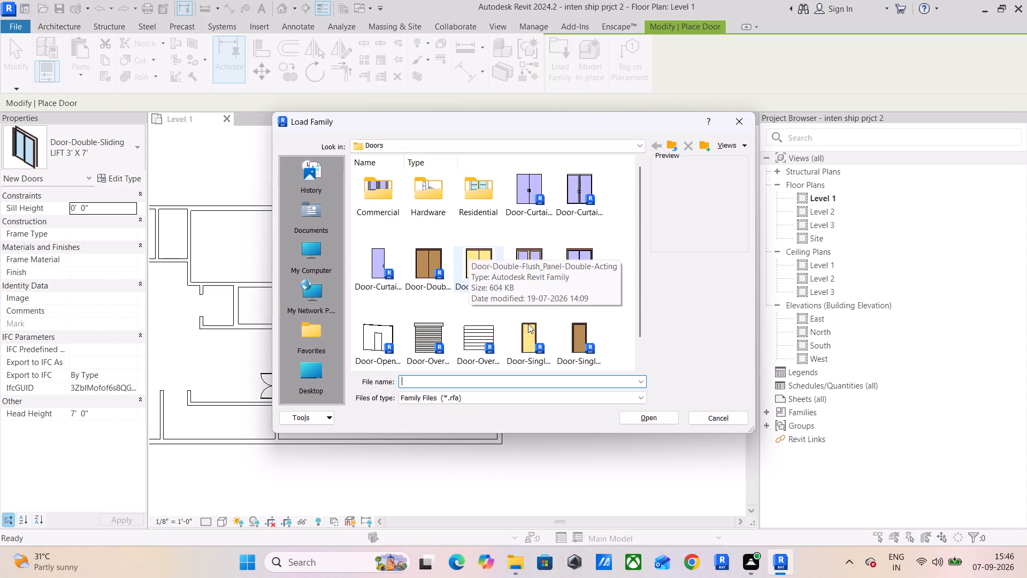
double_click(468, 196)
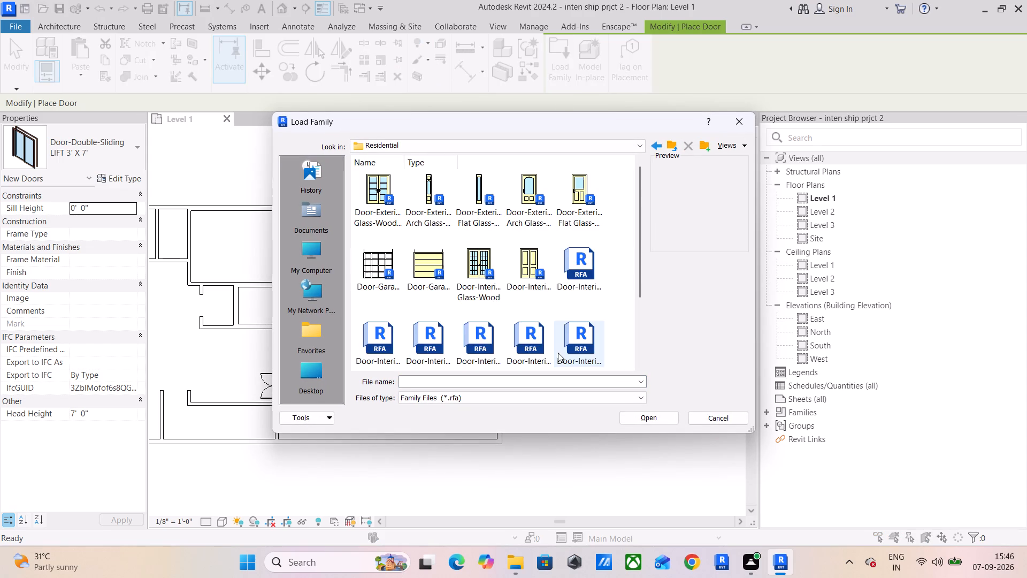
scroll(570, 290, down, 1)
scroll(570, 290, up, 1)
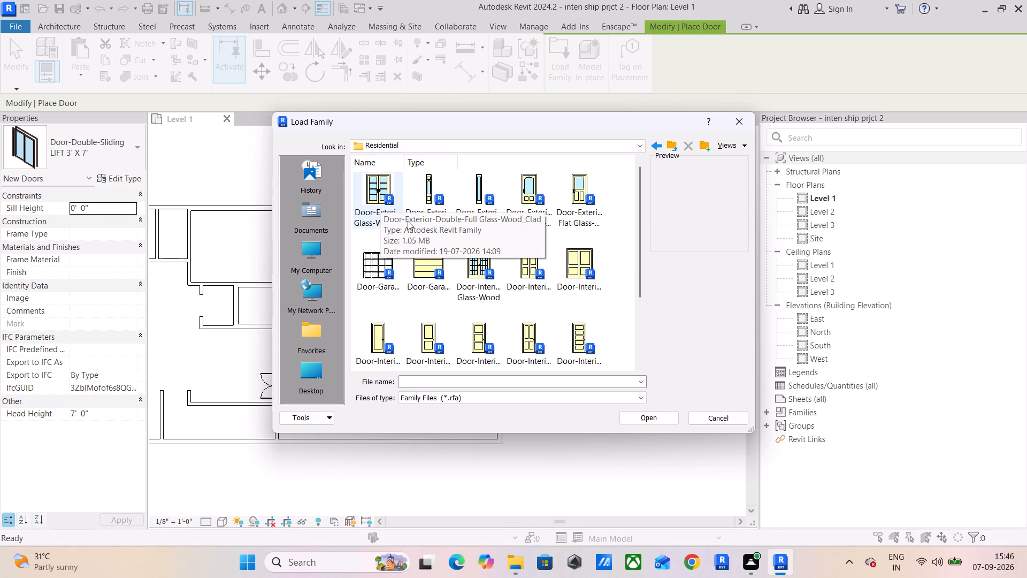
scroll(535, 298, down, 2)
scroll(535, 298, up, 2)
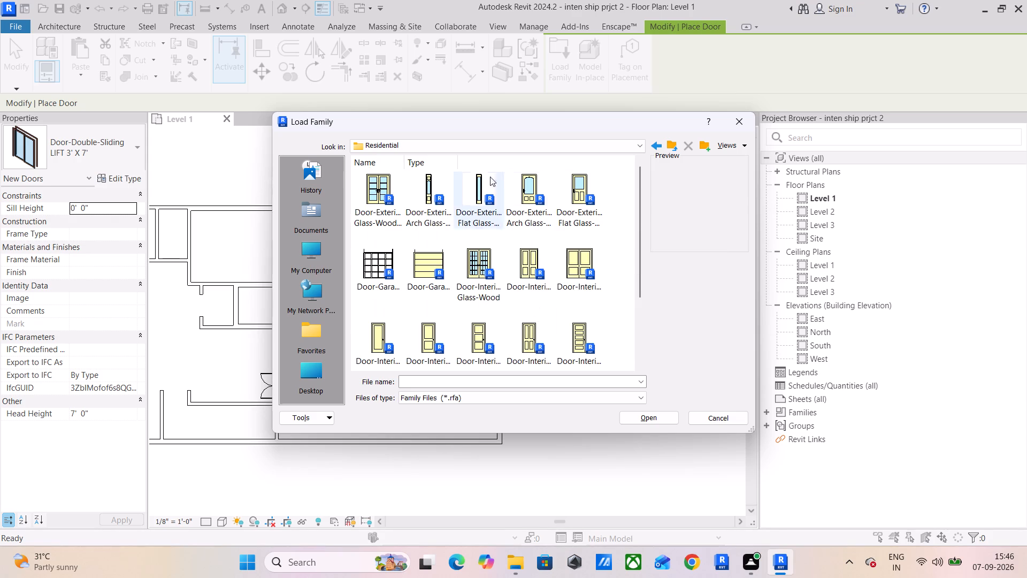
click(650, 143)
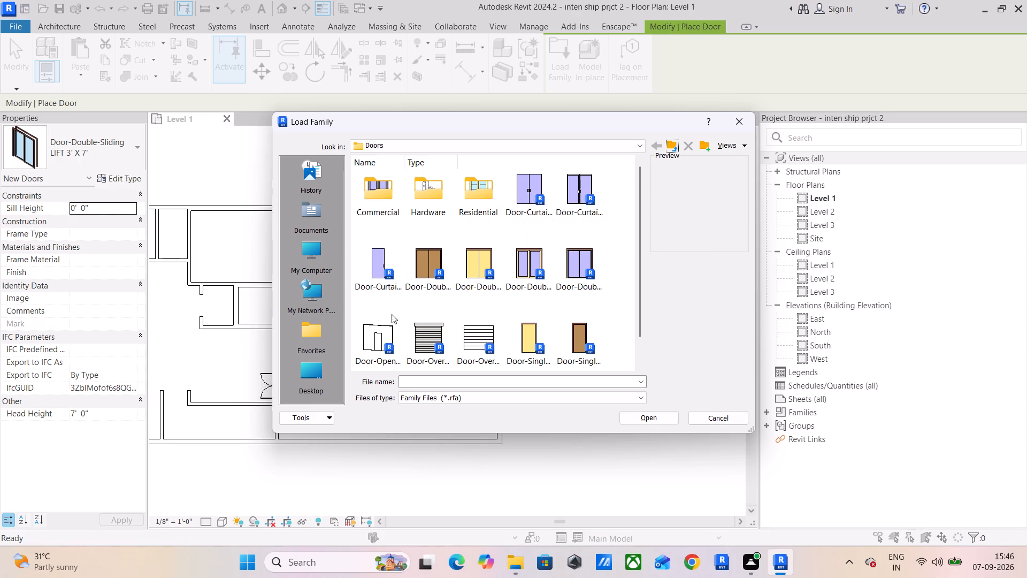
scroll(392, 314, down, 4)
scroll(413, 316, up, 4)
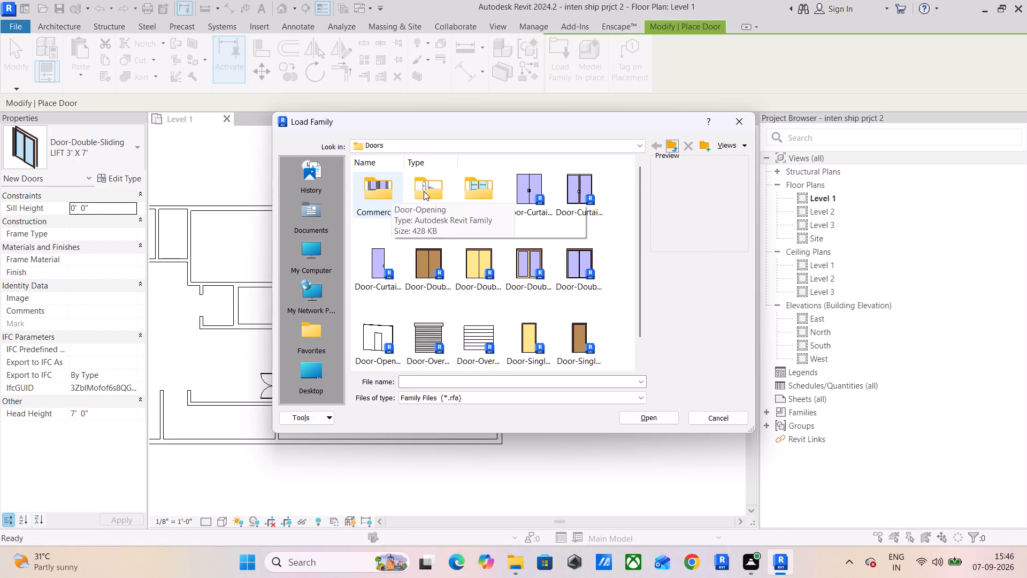
double_click(473, 186)
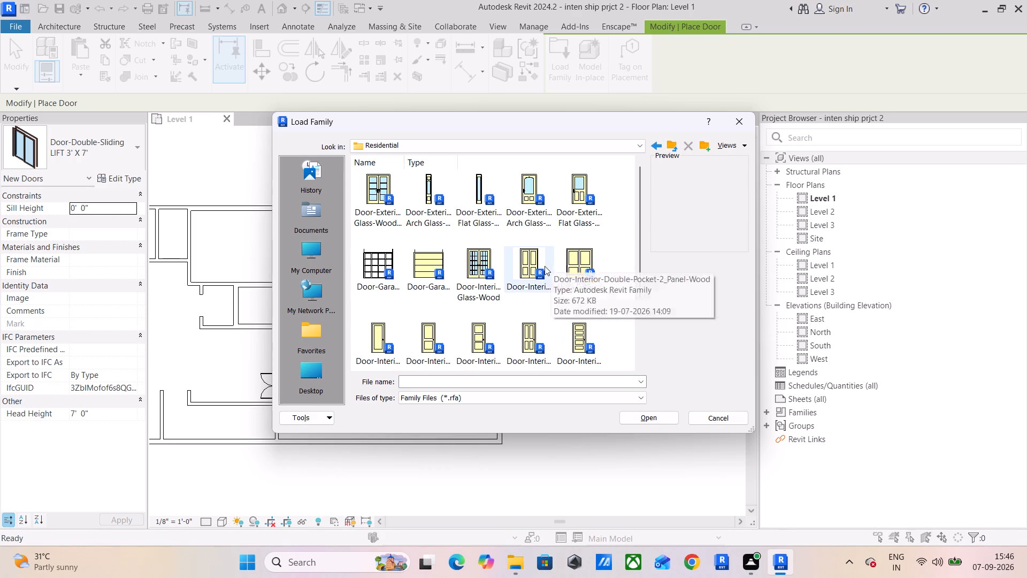
scroll(524, 269, up, 3)
click(527, 263)
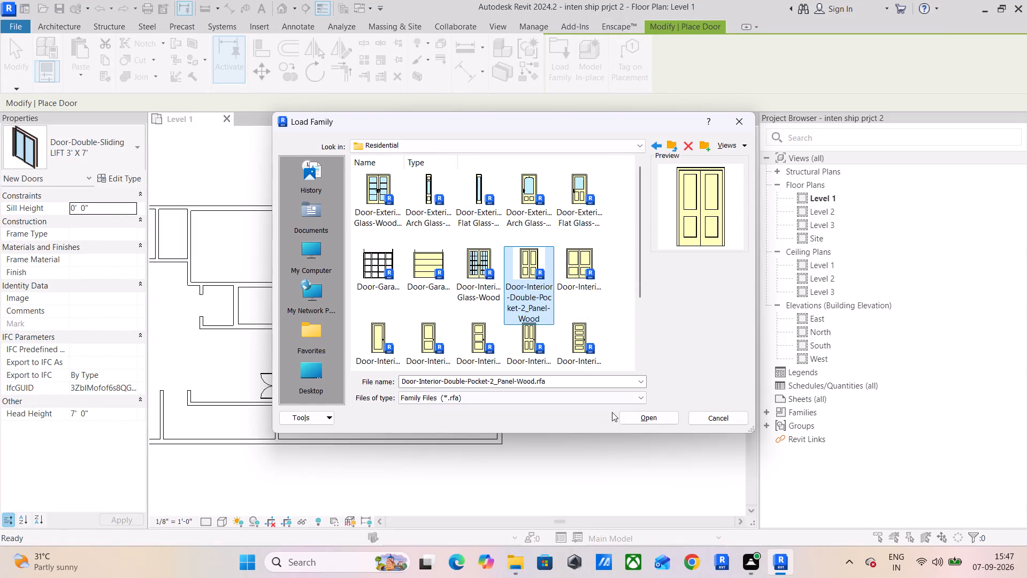
click(588, 261)
click(532, 261)
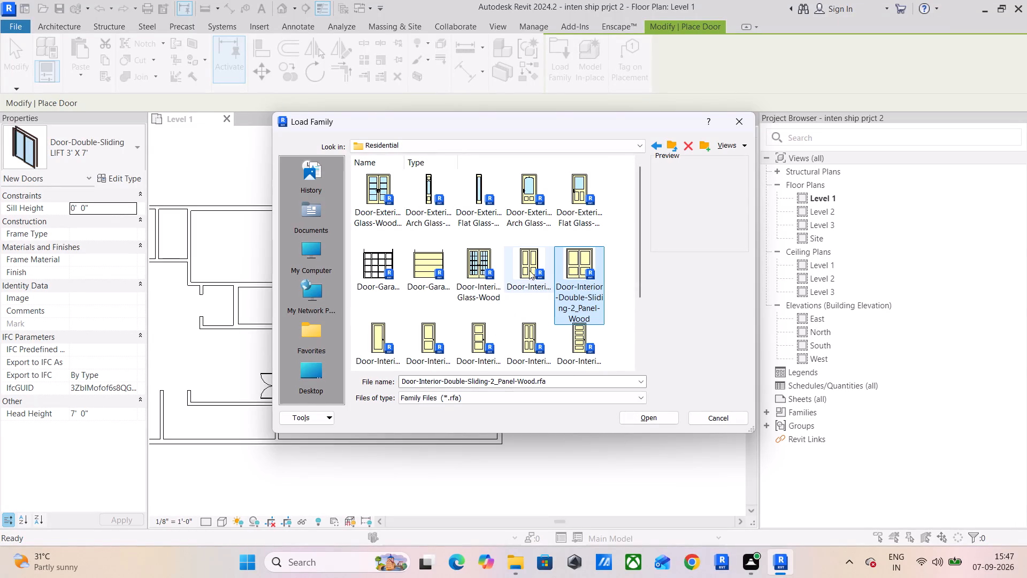
scroll(473, 315, down, 4)
click(426, 226)
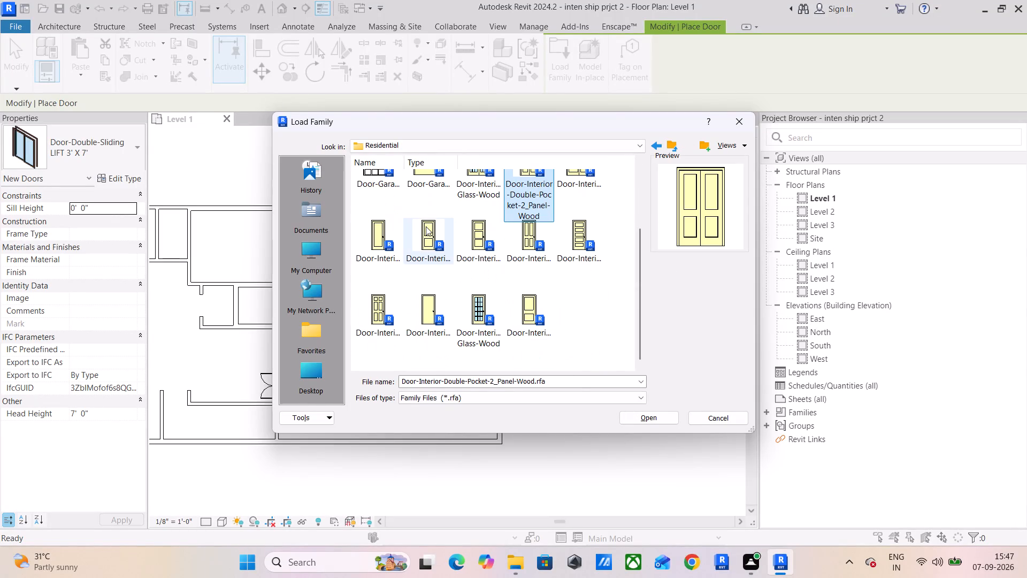
click(470, 231)
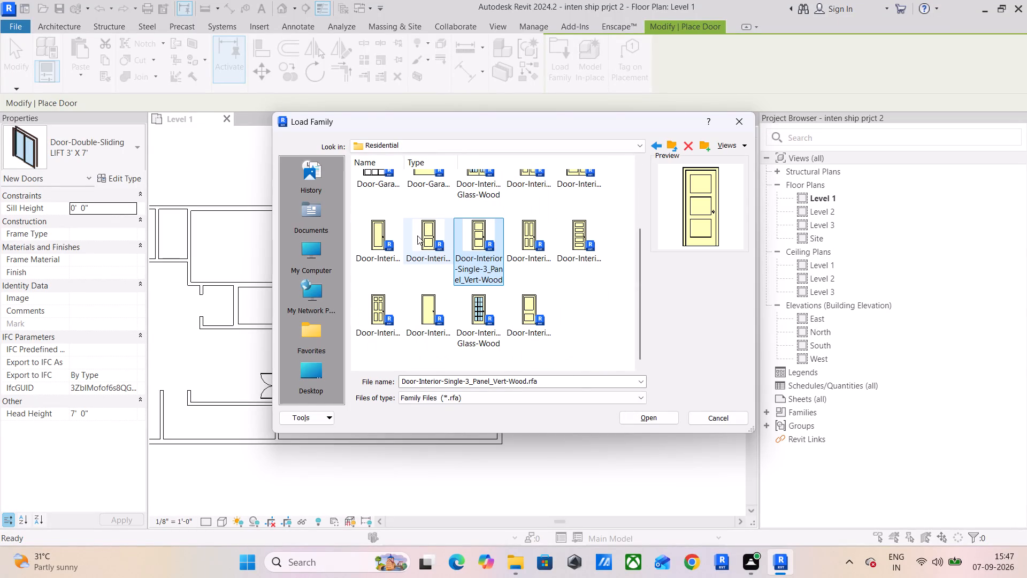
click(379, 234)
click(576, 240)
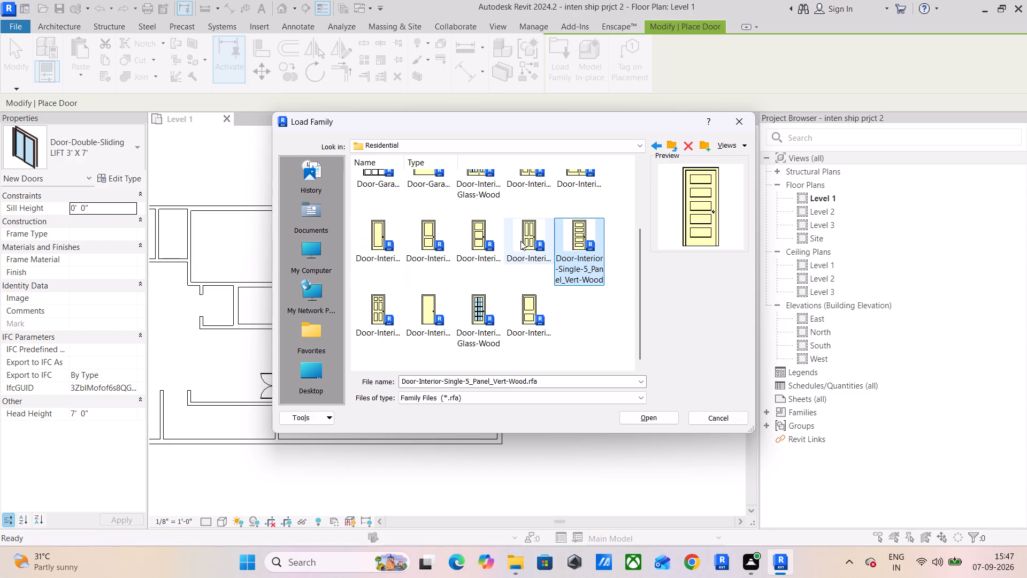
click(514, 237)
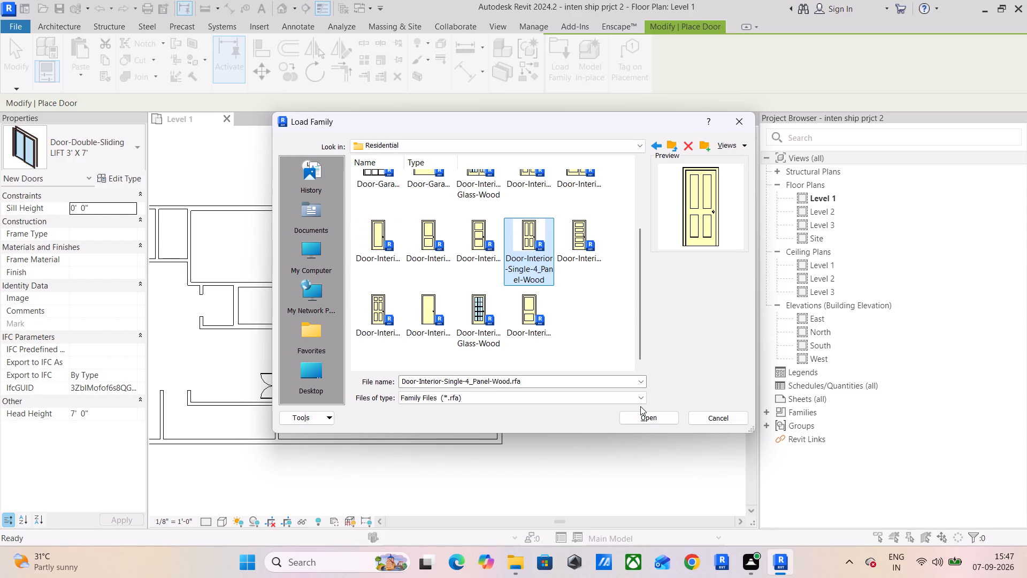
click(641, 414)
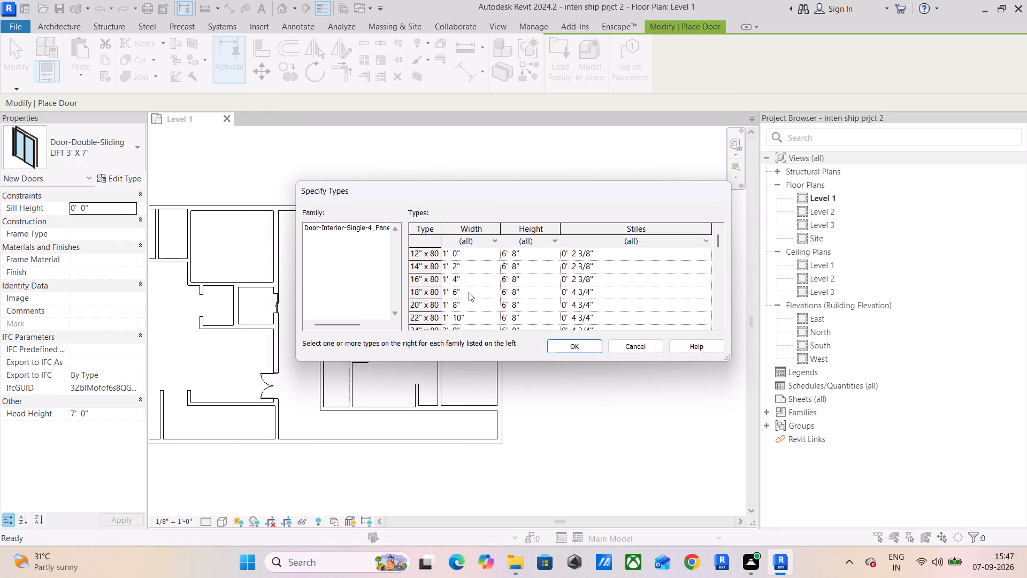
Load the 36" x 80" type of the four-panel interior door, 3' wide by 6'8" high.
scroll(469, 296, down, 4)
scroll(463, 309, up, 1)
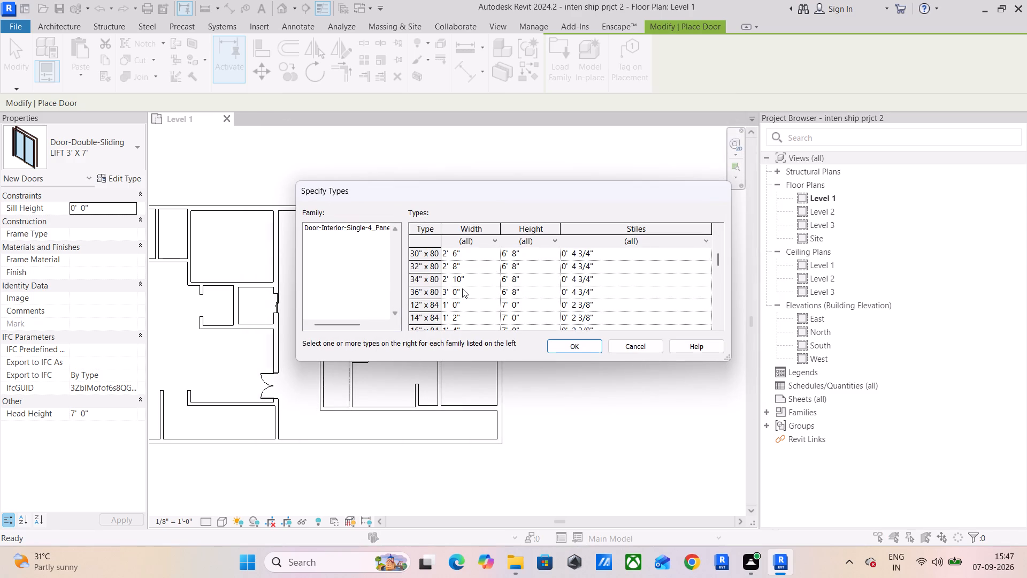
click(462, 288)
click(578, 343)
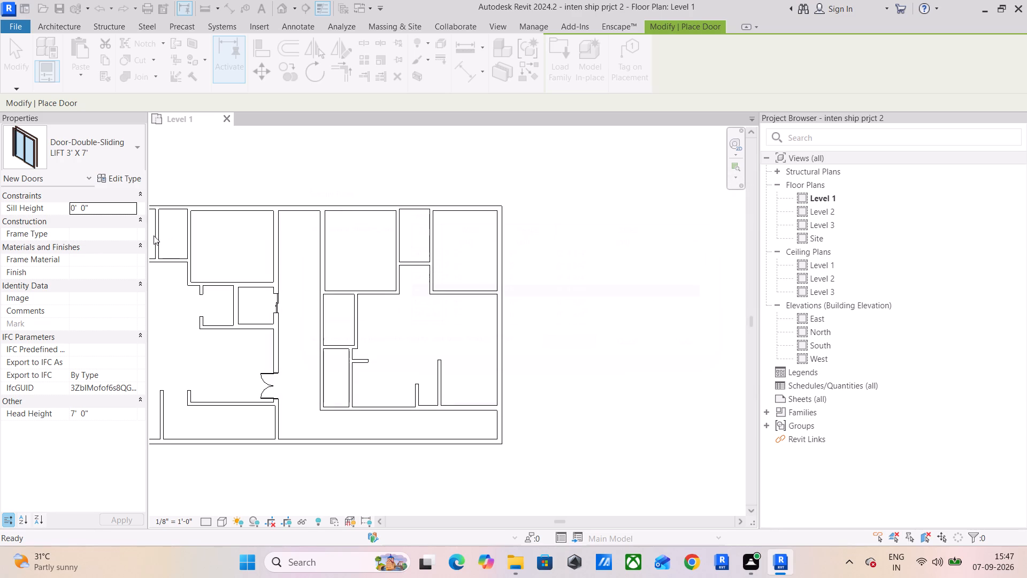
Duplicate the 36" x 80" door type under the name BED DOOR 3' X 7'.
click(122, 184)
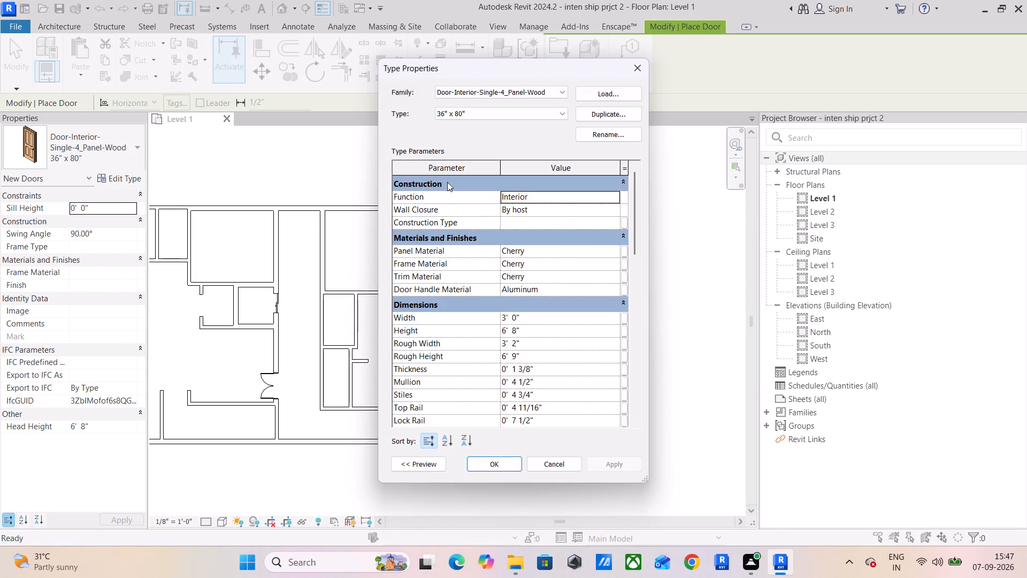
click(584, 113)
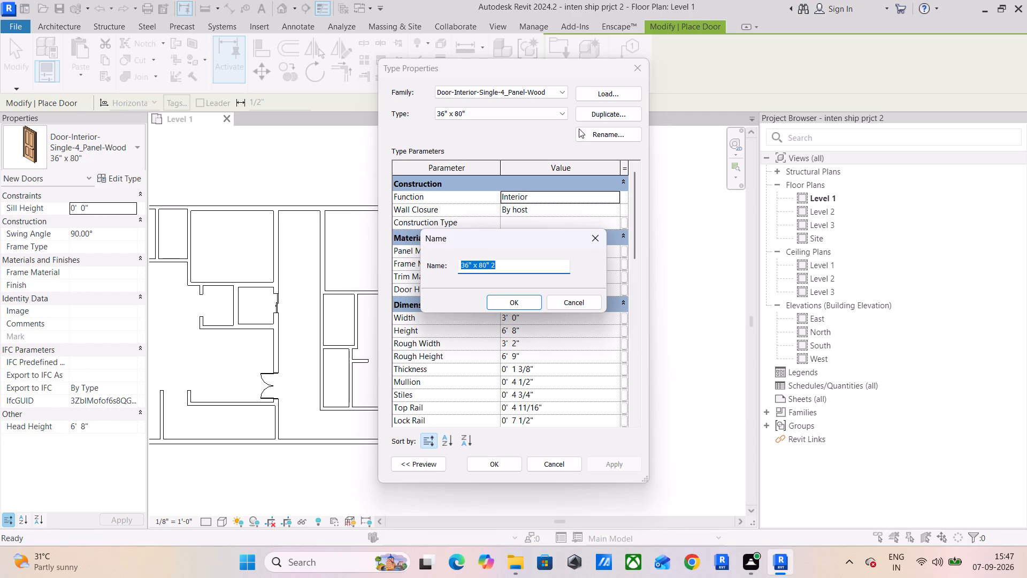
text(BED D)
text(OOR)
key(space)
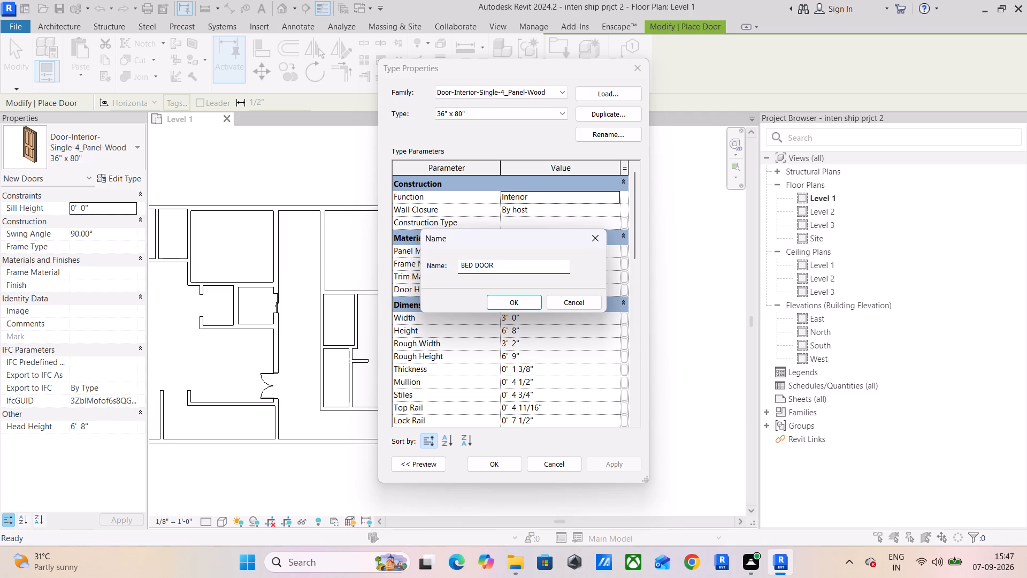
text(3')
key(space)
text(X)
key(space)
key(7)
key(apostrophe)
key(Return)
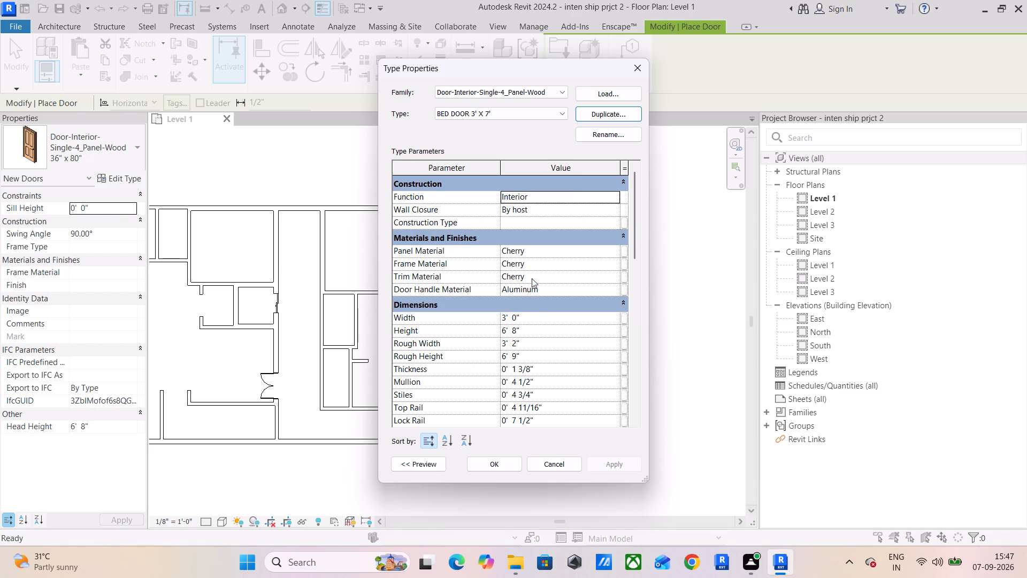
Set the BED DOOR 3' X 7' type's height to 7'.
click(536, 332)
text(7')
key(Return)
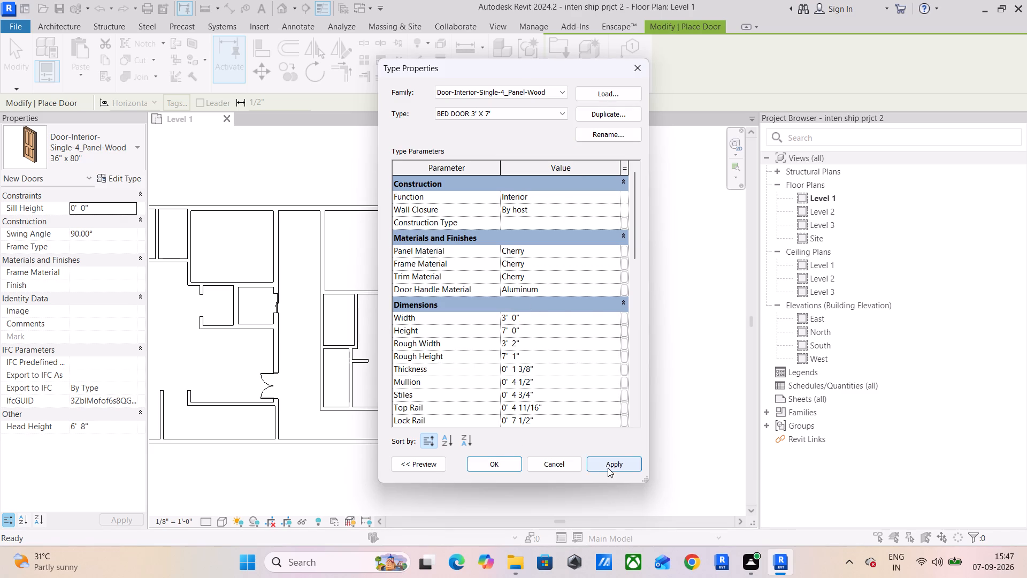
click(608, 468)
click(511, 456)
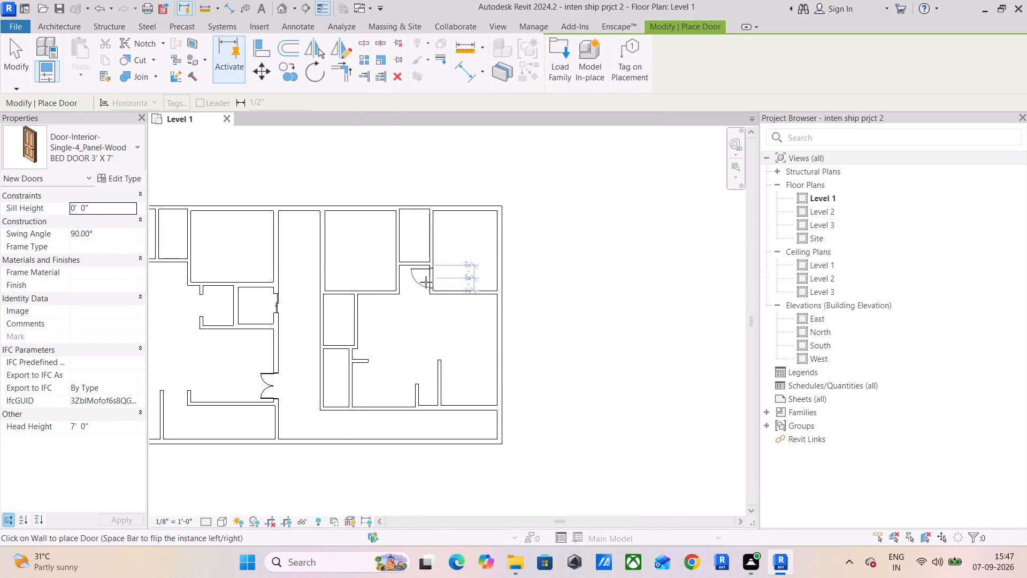
Place BED DOOR 3' X 7' doors in both side walls of the upper recess, centred 2' from each end, hinged low and swinging into the rooms.
scroll(427, 281, up, 9)
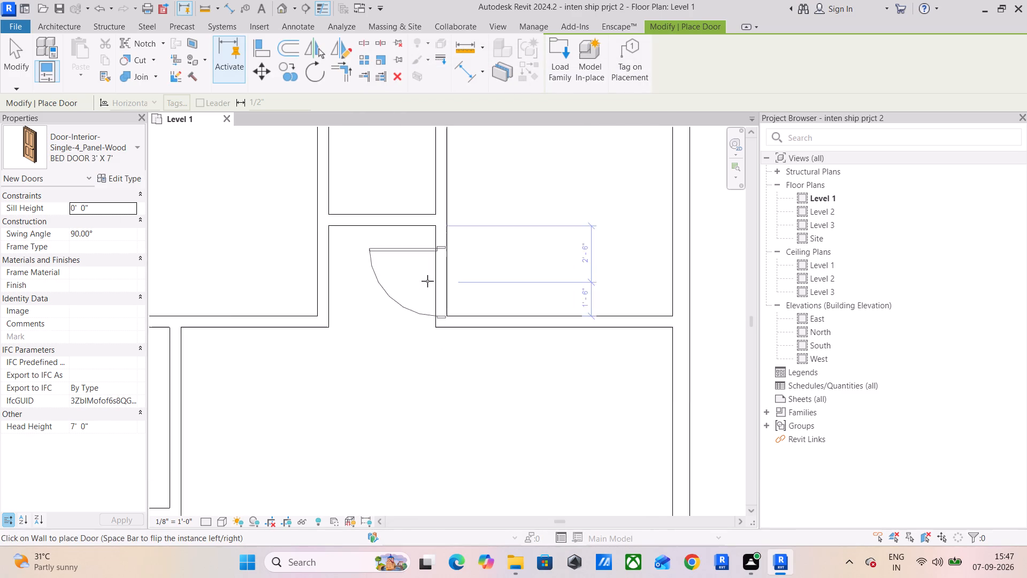
key(space)
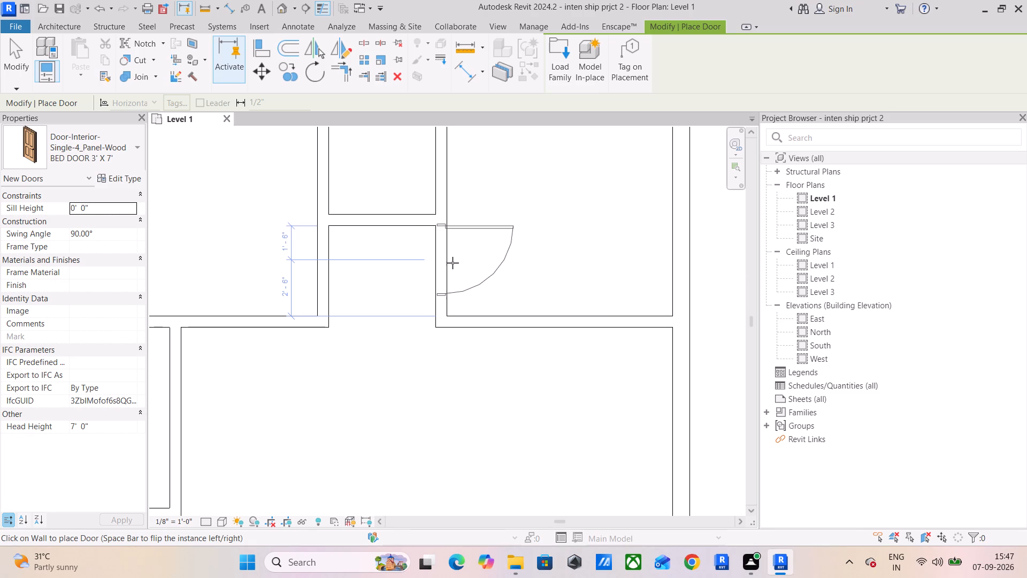
key(space)
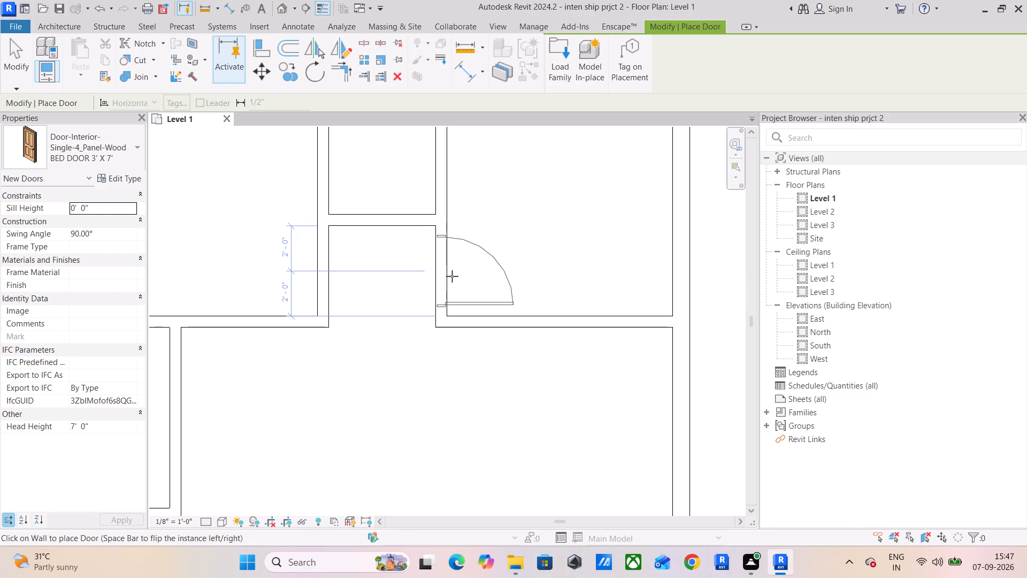
click(452, 276)
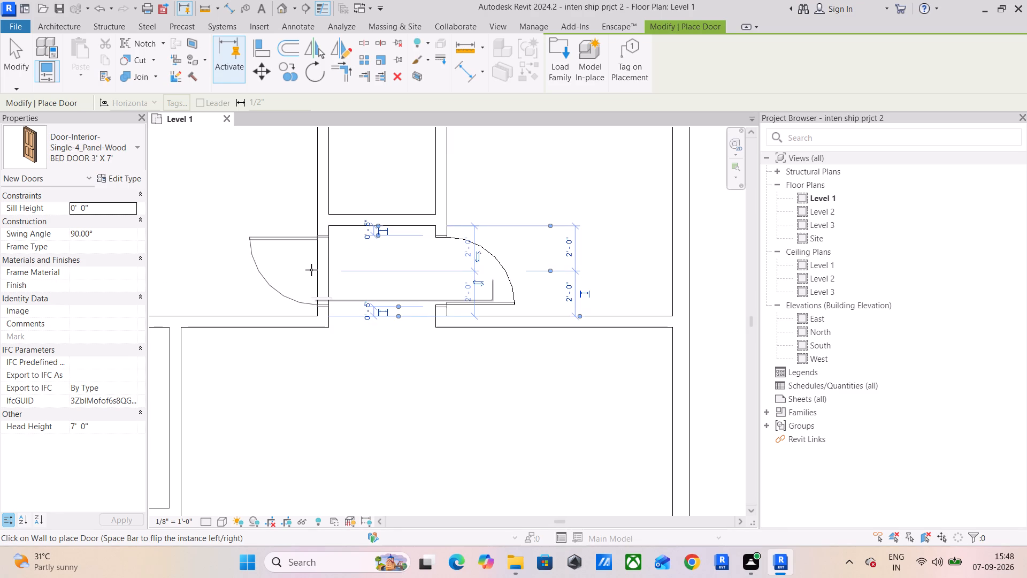
key(space)
click(311, 270)
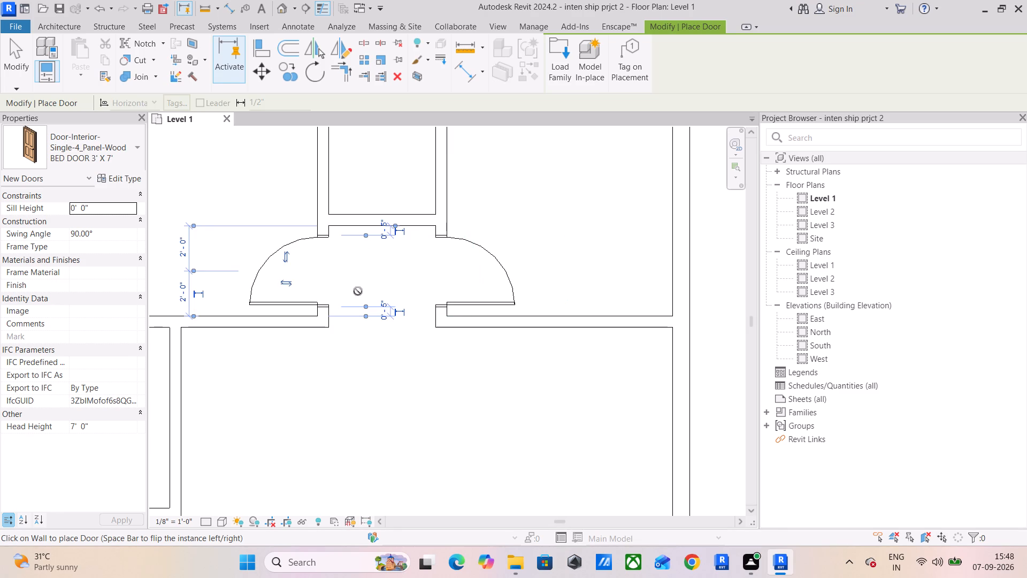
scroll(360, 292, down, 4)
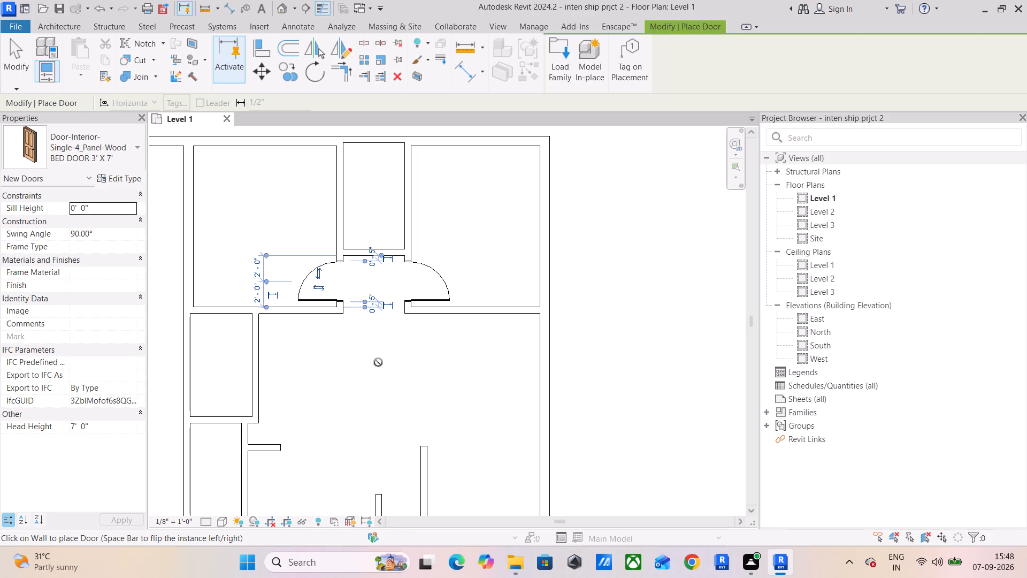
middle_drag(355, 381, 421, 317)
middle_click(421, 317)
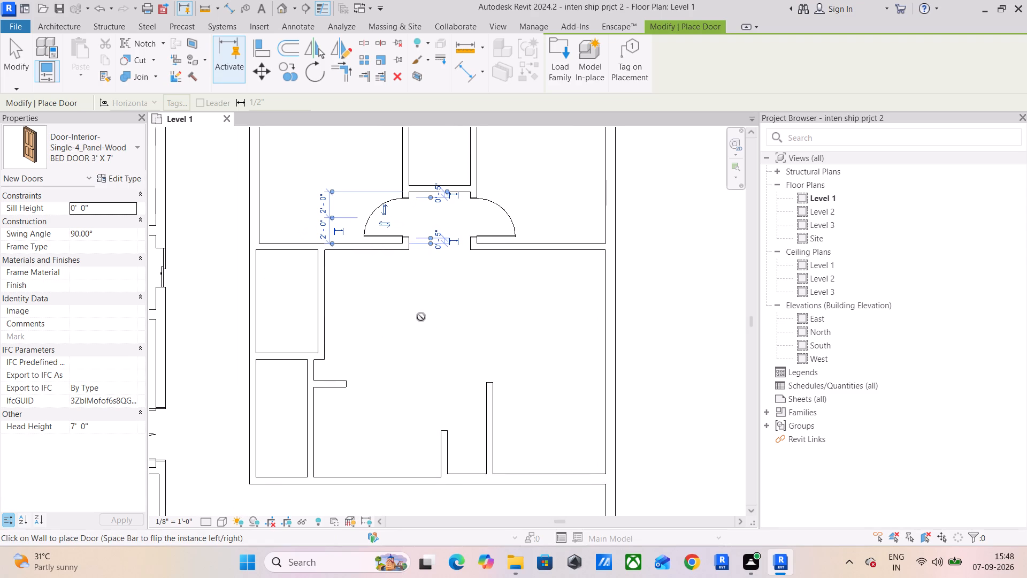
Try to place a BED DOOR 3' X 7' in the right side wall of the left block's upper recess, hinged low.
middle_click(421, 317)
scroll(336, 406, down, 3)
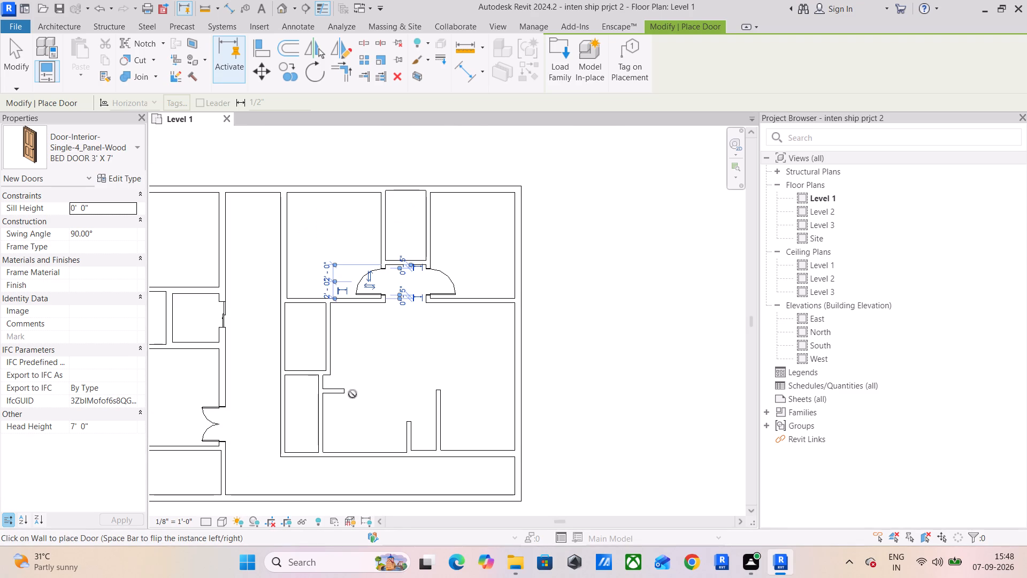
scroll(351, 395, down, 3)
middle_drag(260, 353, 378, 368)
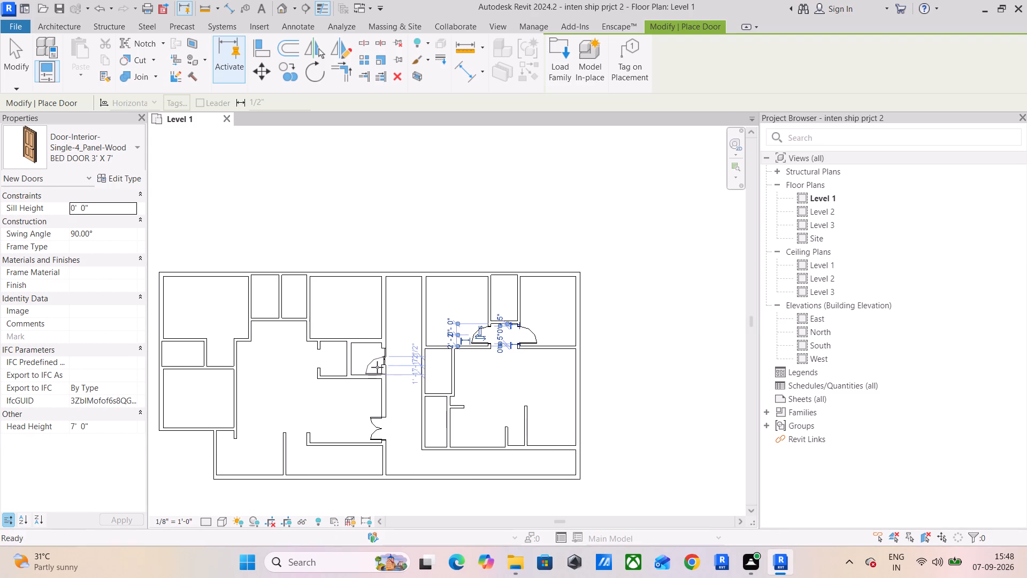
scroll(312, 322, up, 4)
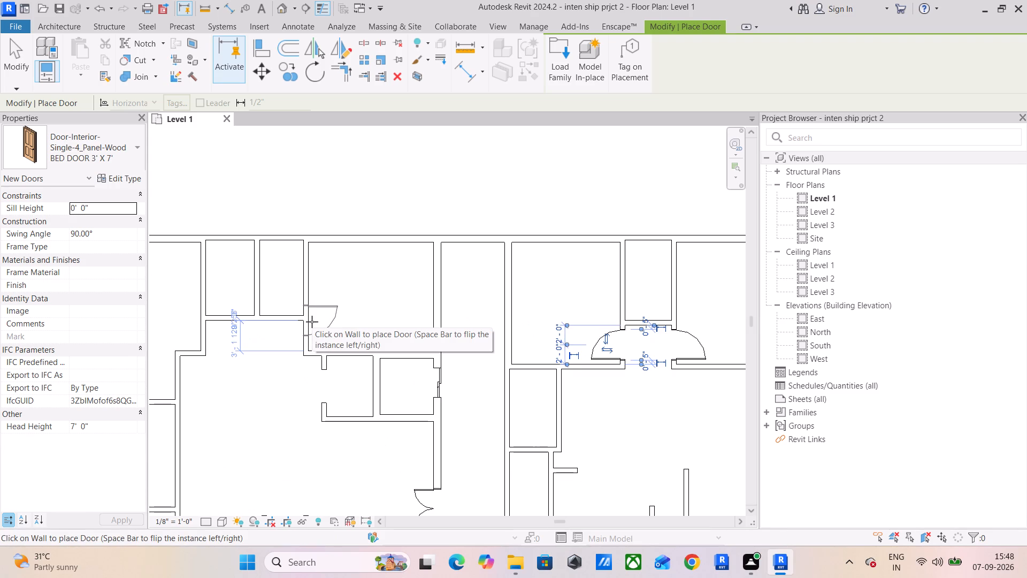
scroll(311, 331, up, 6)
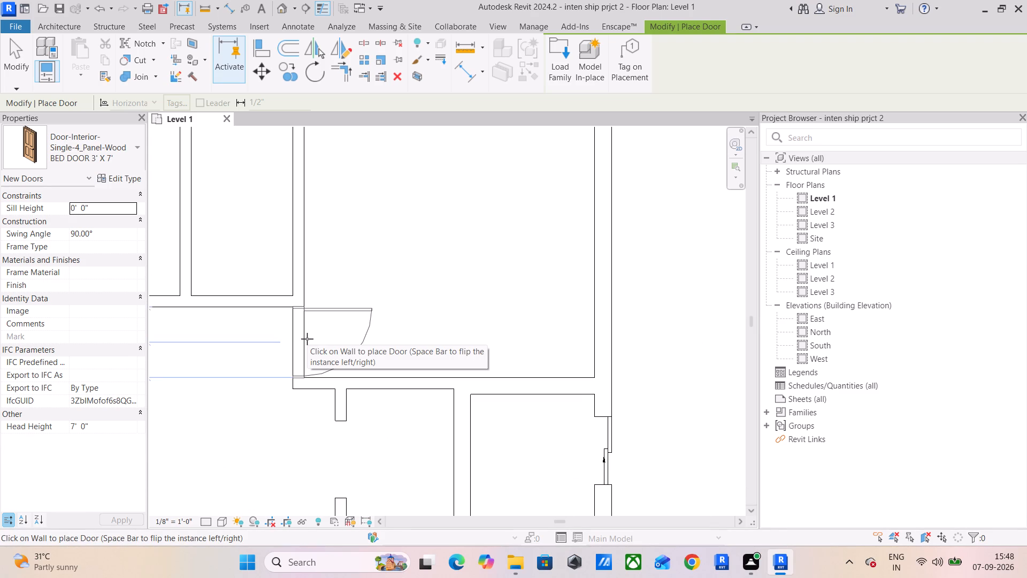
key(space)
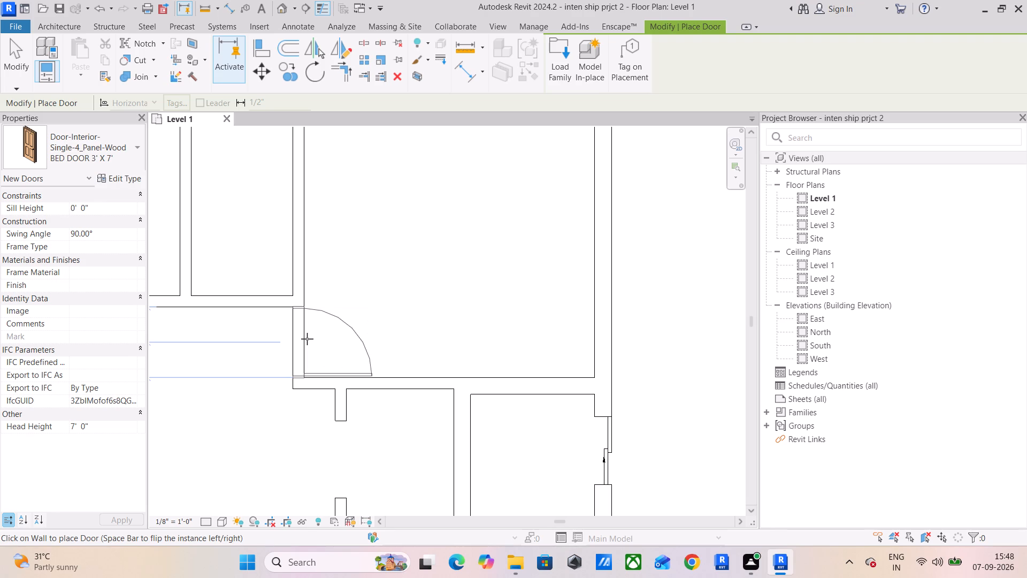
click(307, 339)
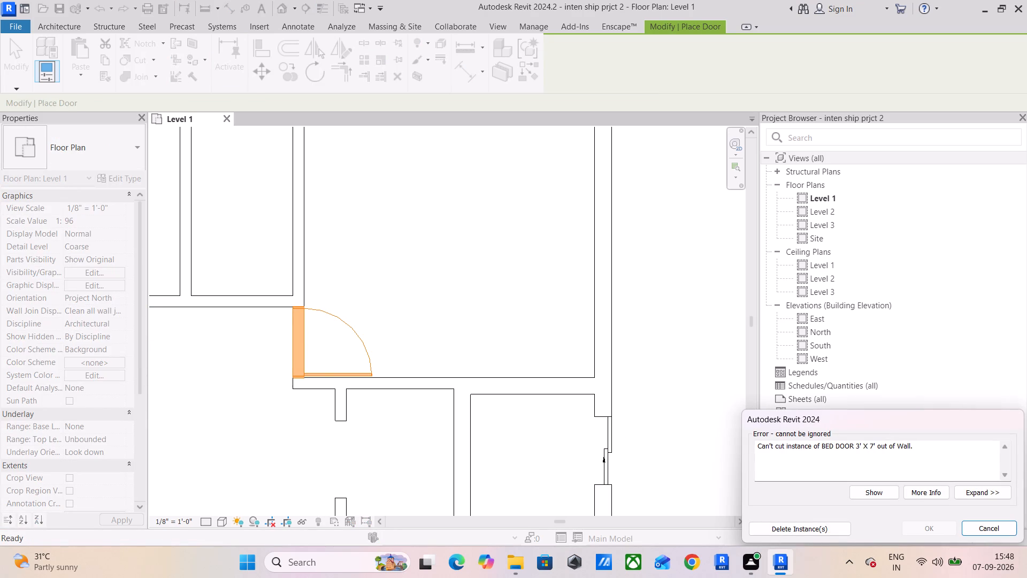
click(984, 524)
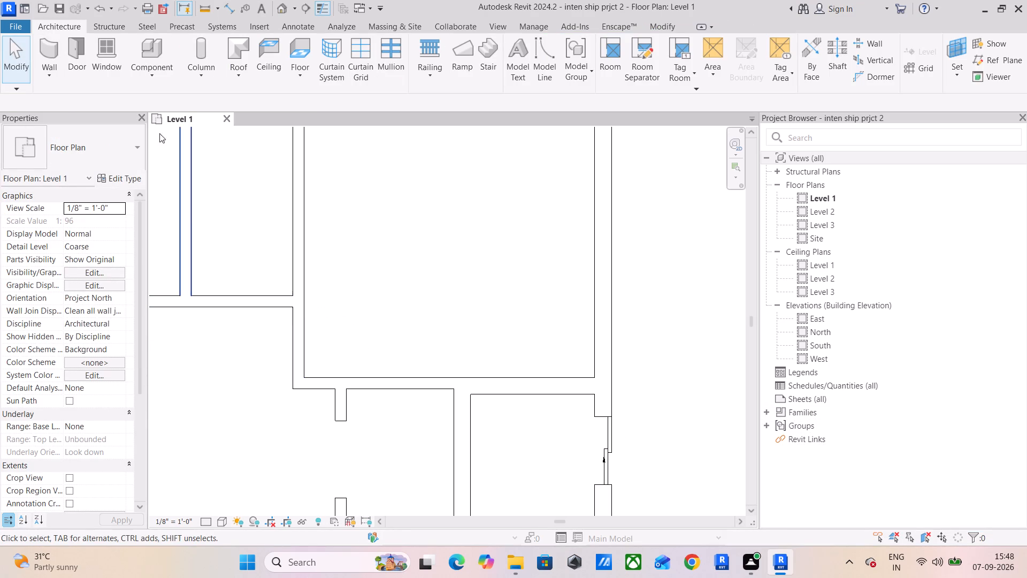
Place a BED DOOR 3' X 7' in the recess's left side wall, centred about 1'-6 3/4" from each end, hinged low and swinging into the bedroom.
click(73, 59)
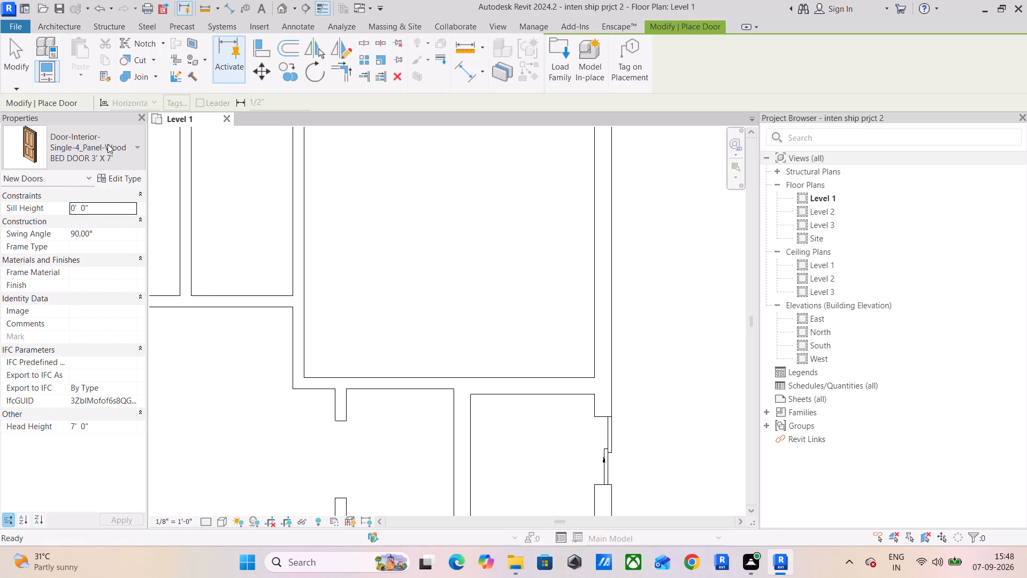
click(108, 144)
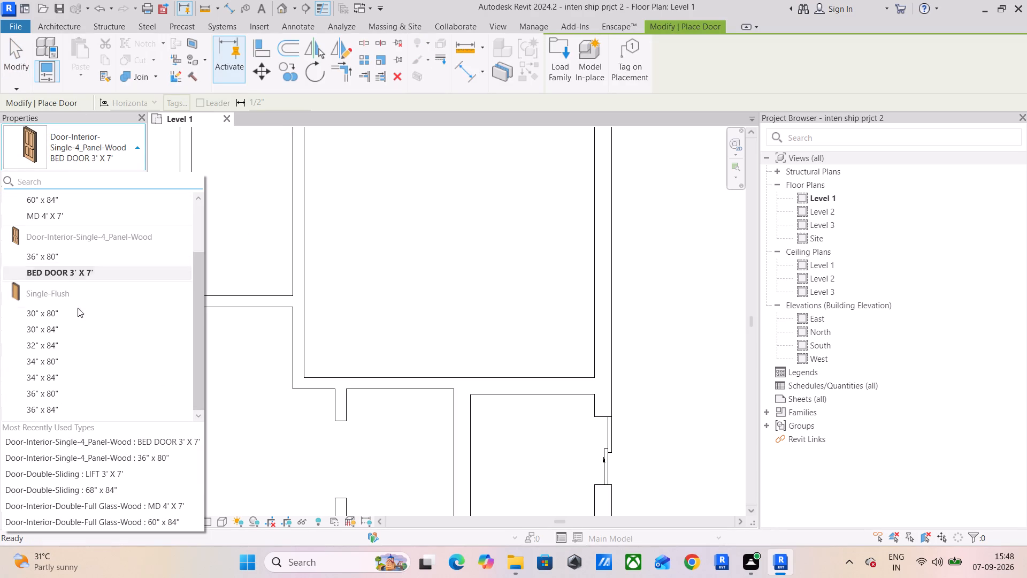
click(247, 364)
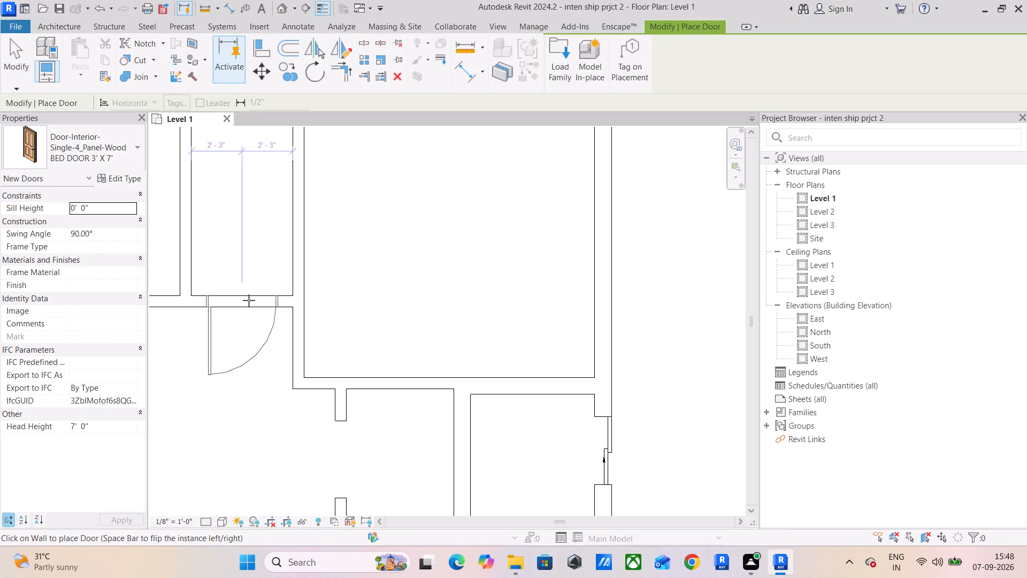
scroll(249, 300, down, 3)
middle_drag(223, 360, 424, 339)
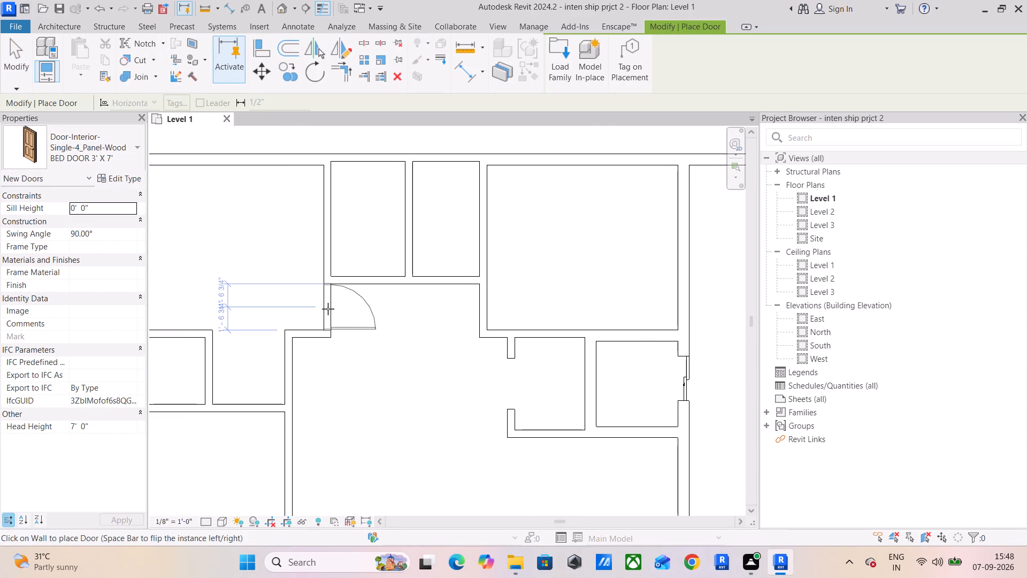
key(space)
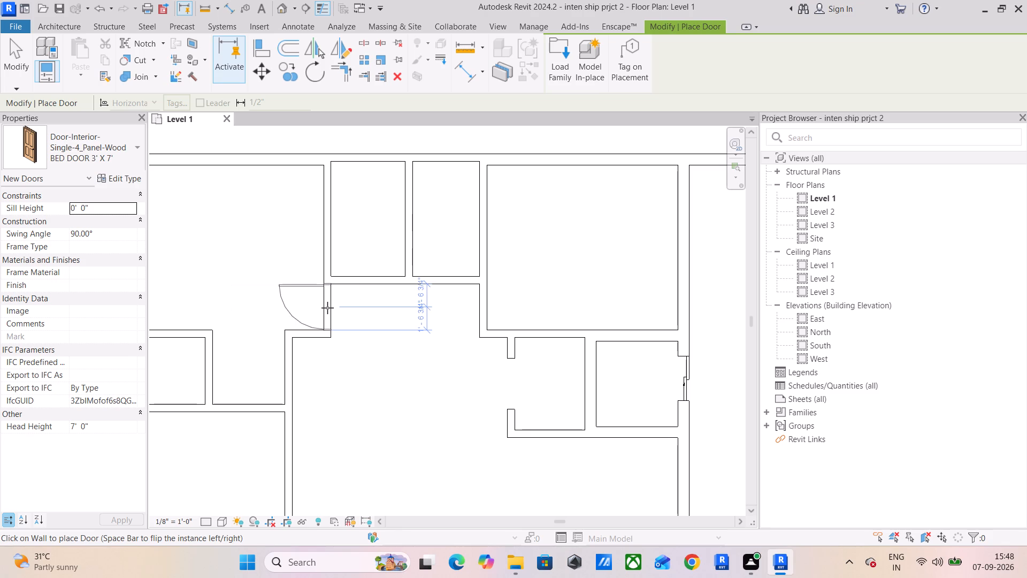
click(327, 308)
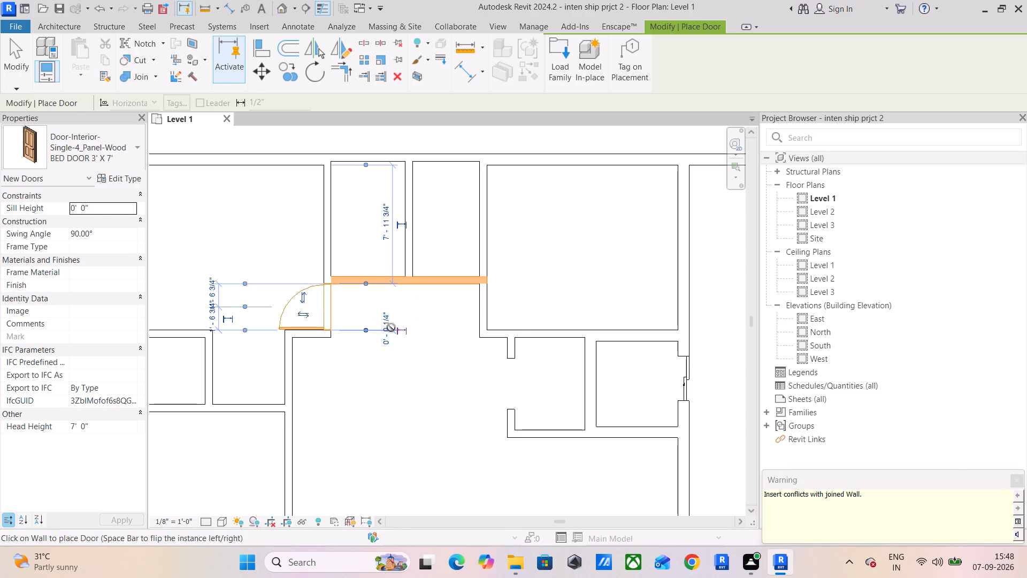
key(Escape)
key(Escape)
key(Escape)
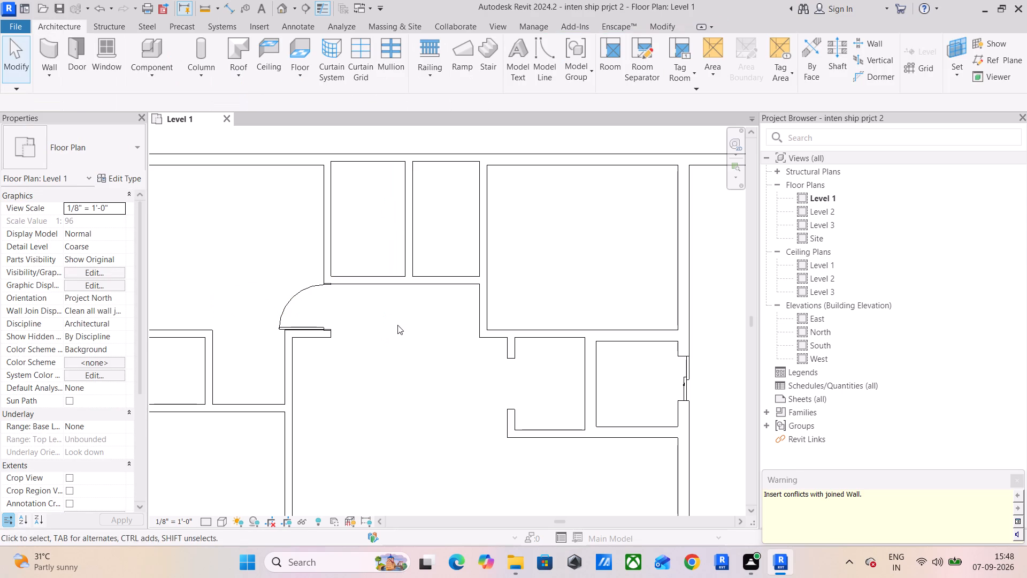
Set the distance from the top exterior wall to the wall below the two small rooms to 7'6".
click(381, 278)
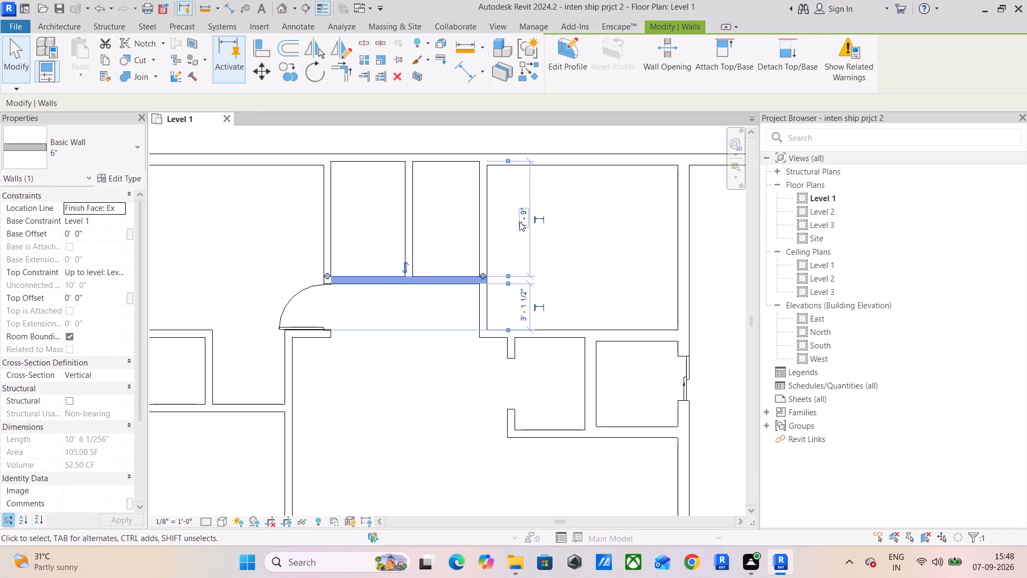
click(520, 221)
text(7'6")
key(Return)
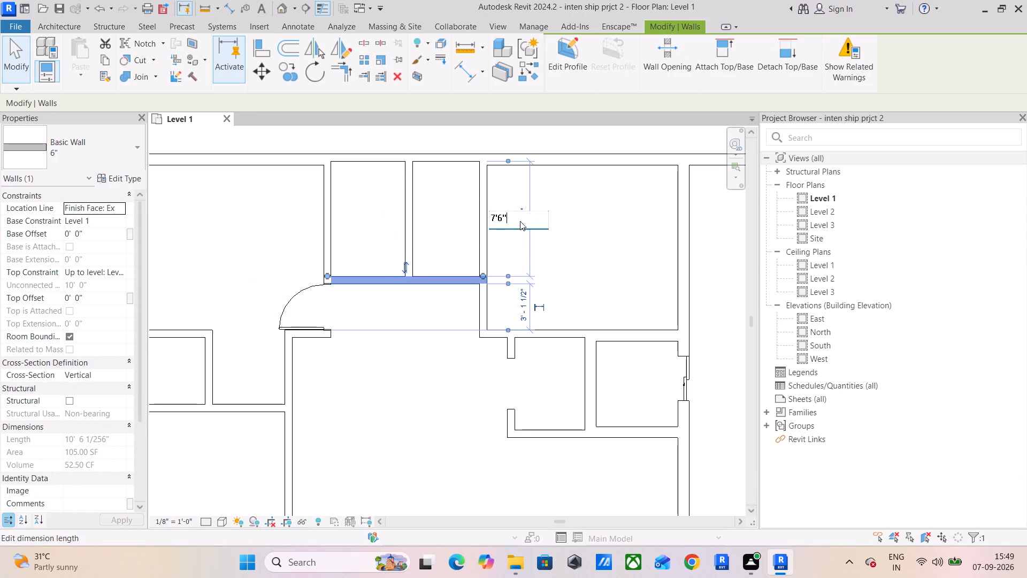
click(384, 390)
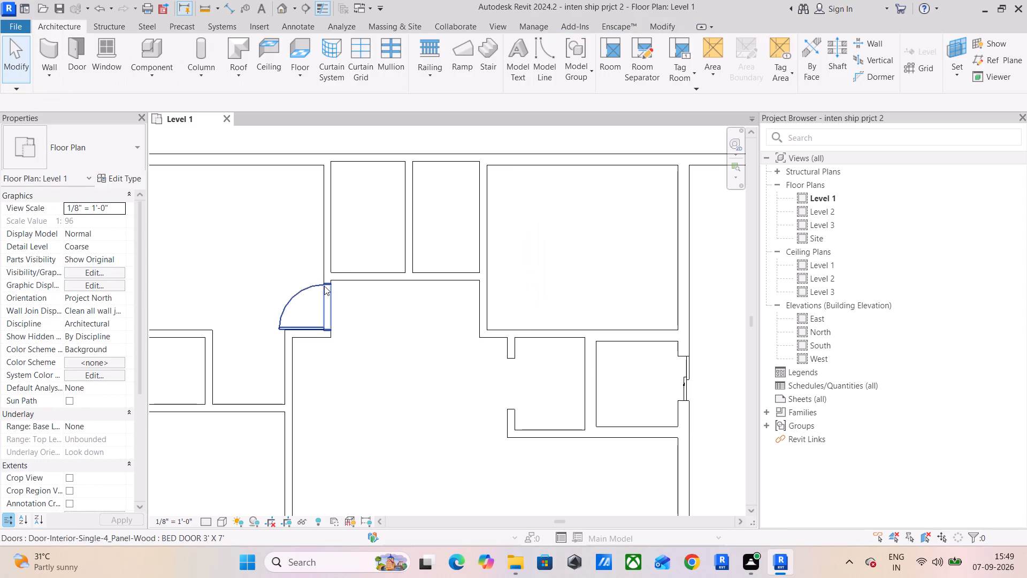
Place a BED DOOR 3' X 7' in the recess's right side wall, centred 1'-8 1/4" from each end, hinged low and swinging into the room.
scroll(352, 328, up, 4)
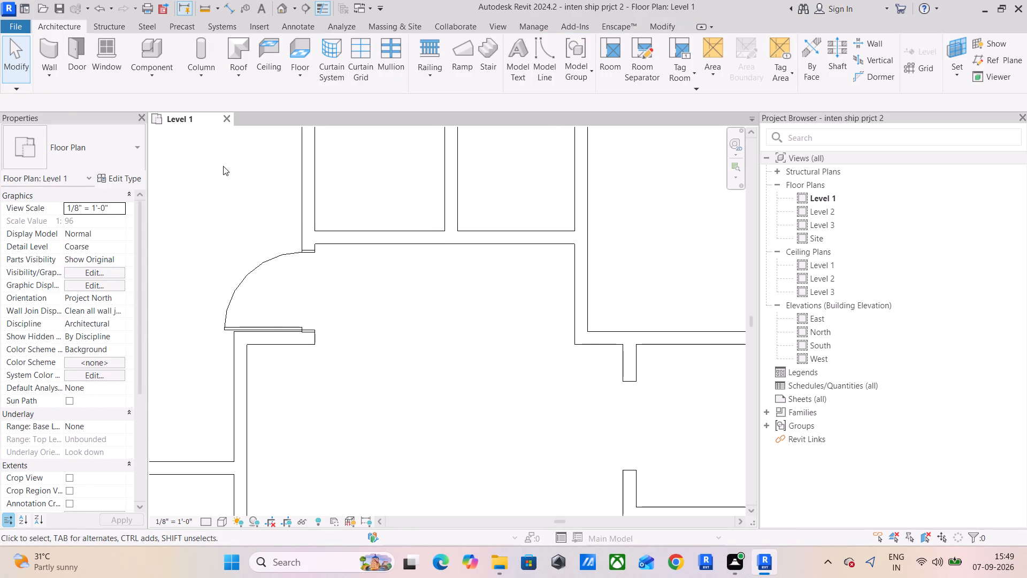
click(70, 50)
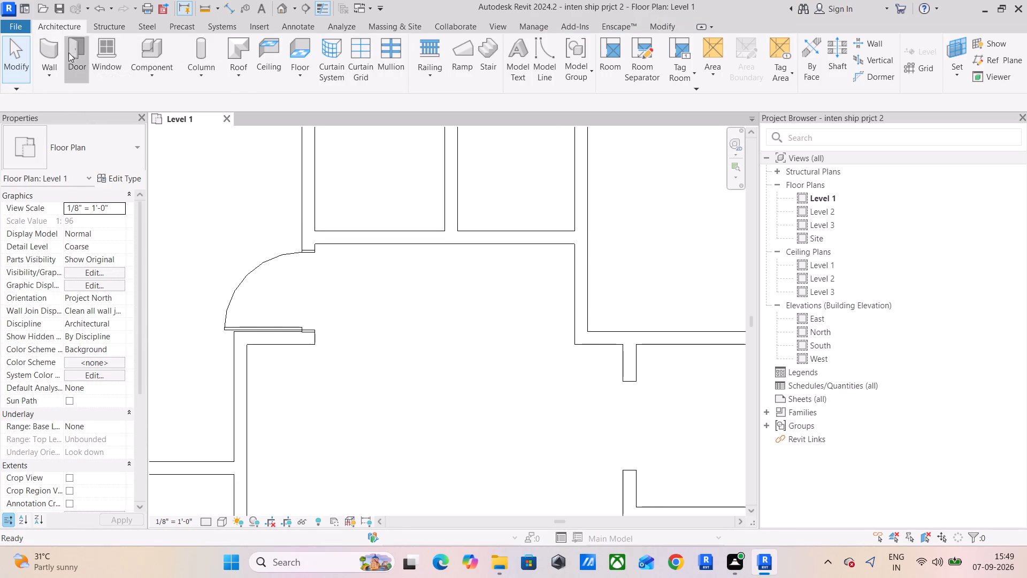
click(585, 292)
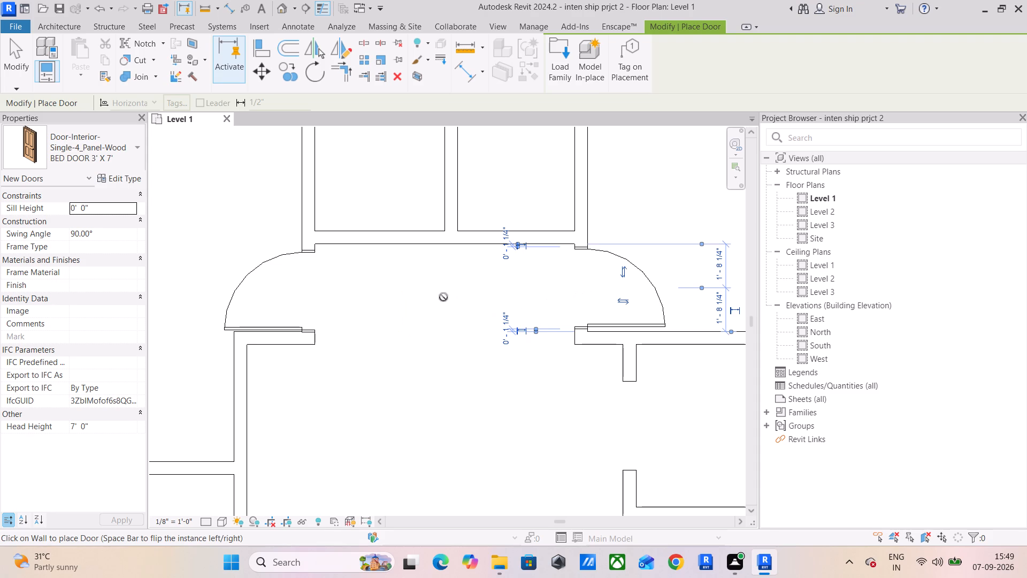
key(Escape)
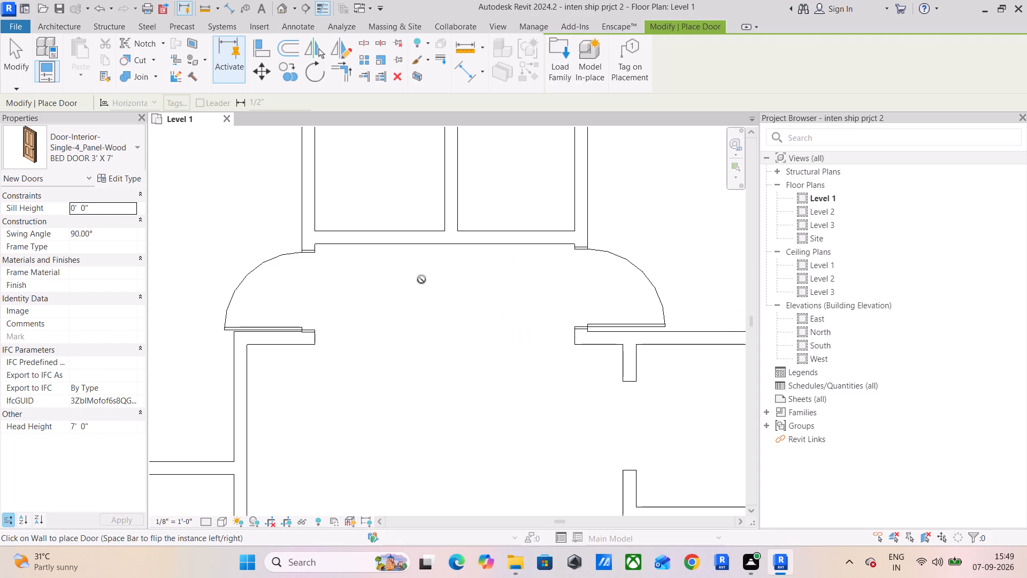
Place a BED DOOR 3' X 7' in the lower-left bedroom's right wall, centred 2' from its lower wall, hinged low and swinging inward.
scroll(392, 368, down, 4)
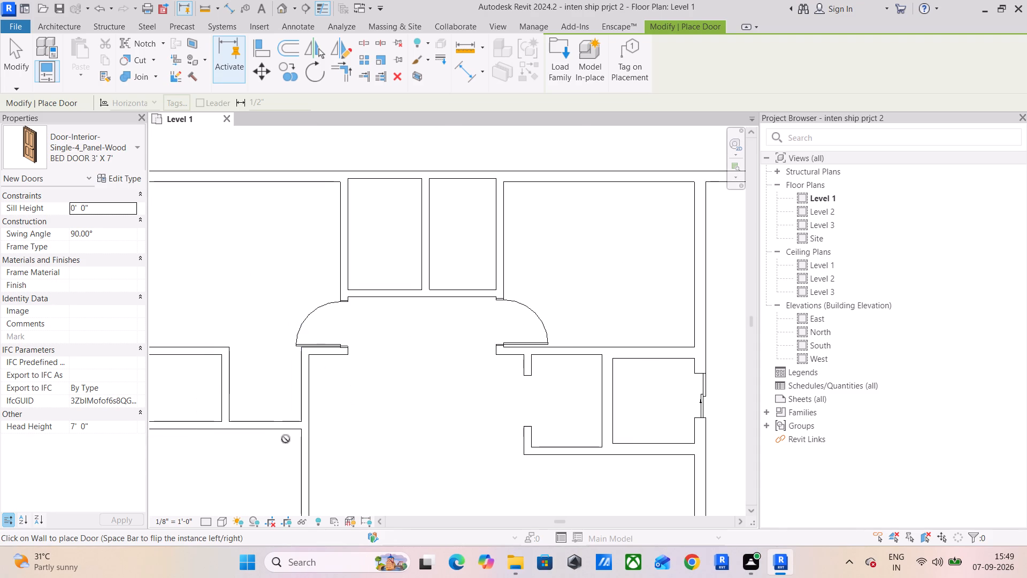
middle_drag(302, 444, 360, 258)
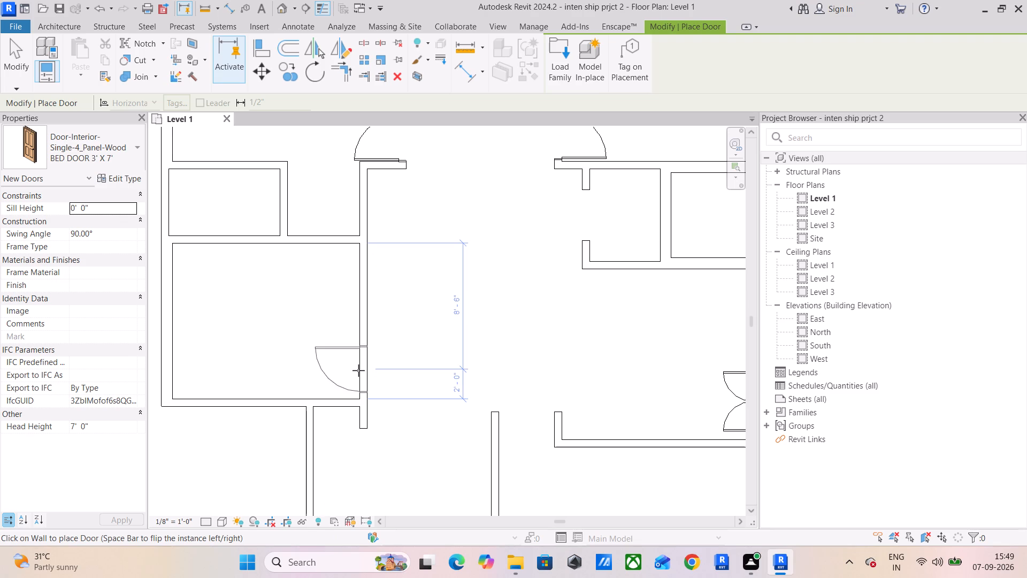
key(space)
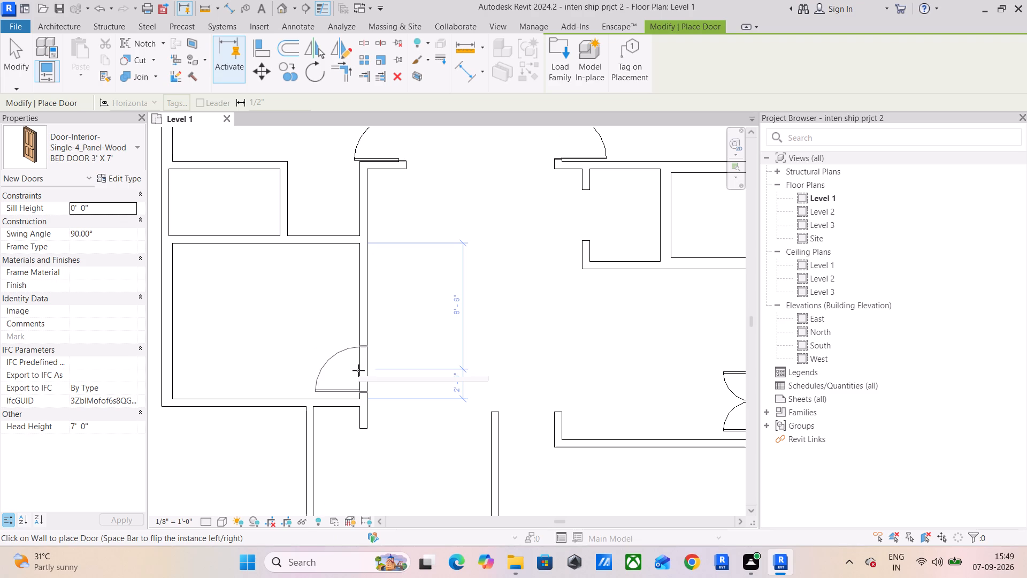
click(358, 370)
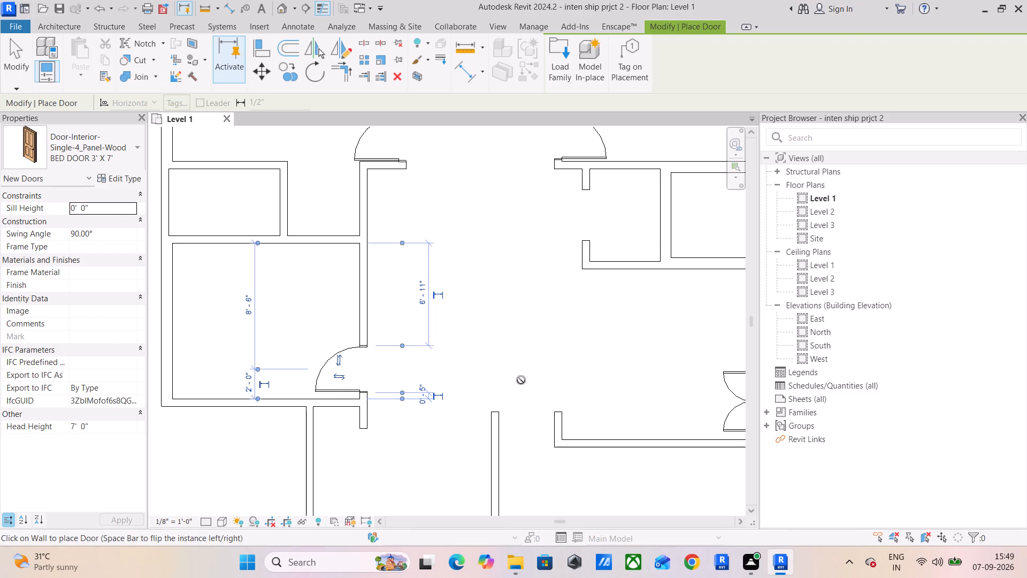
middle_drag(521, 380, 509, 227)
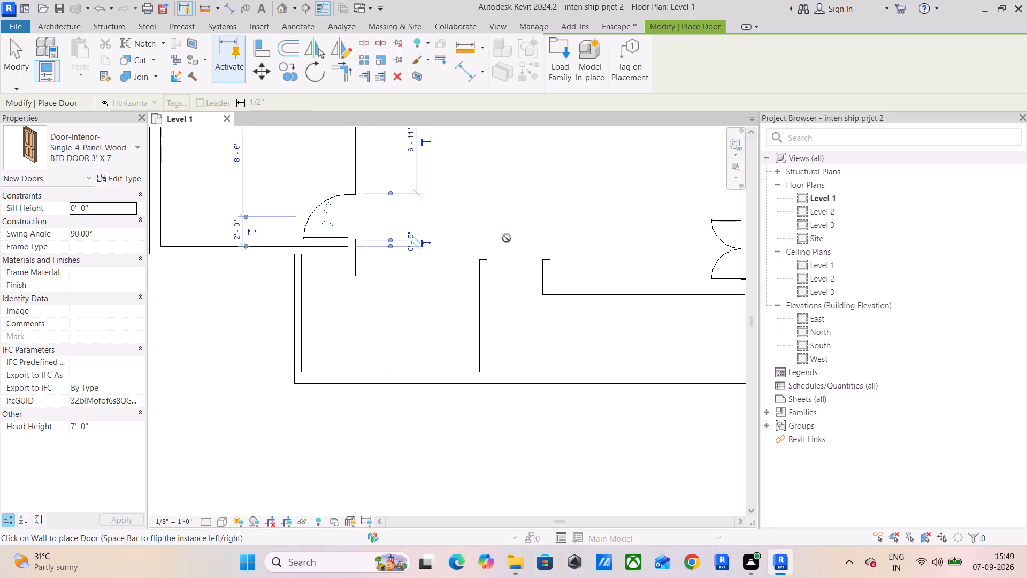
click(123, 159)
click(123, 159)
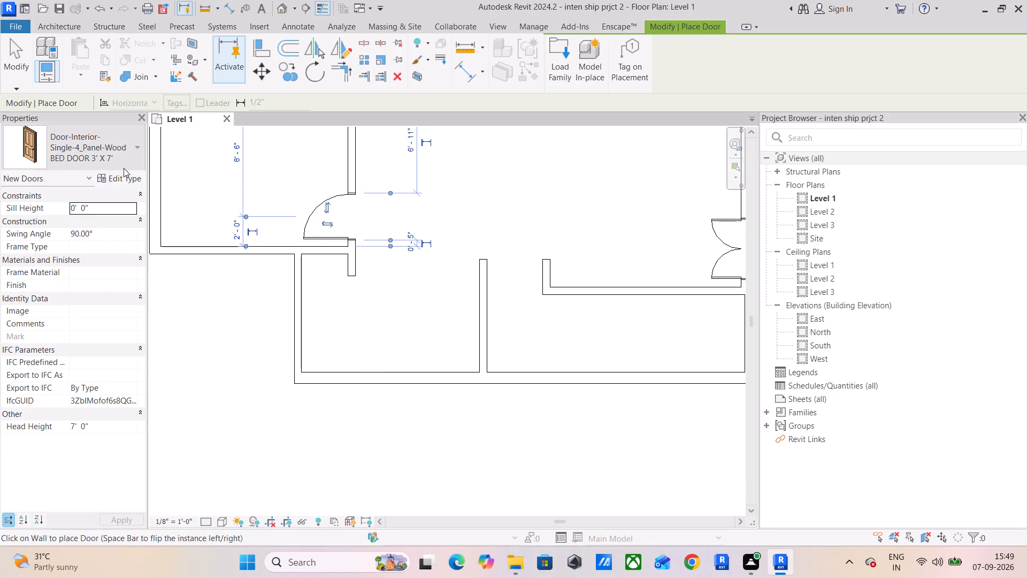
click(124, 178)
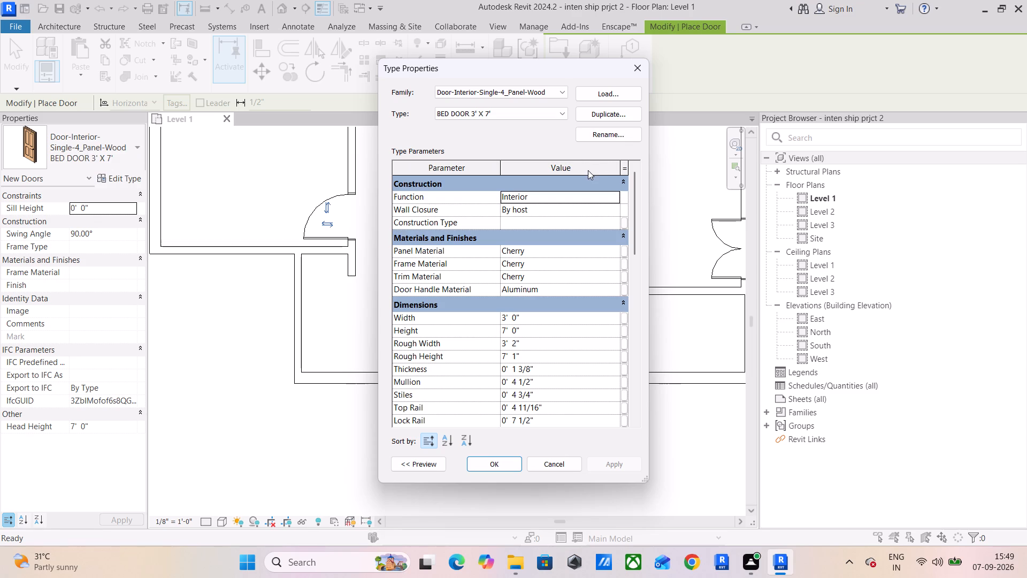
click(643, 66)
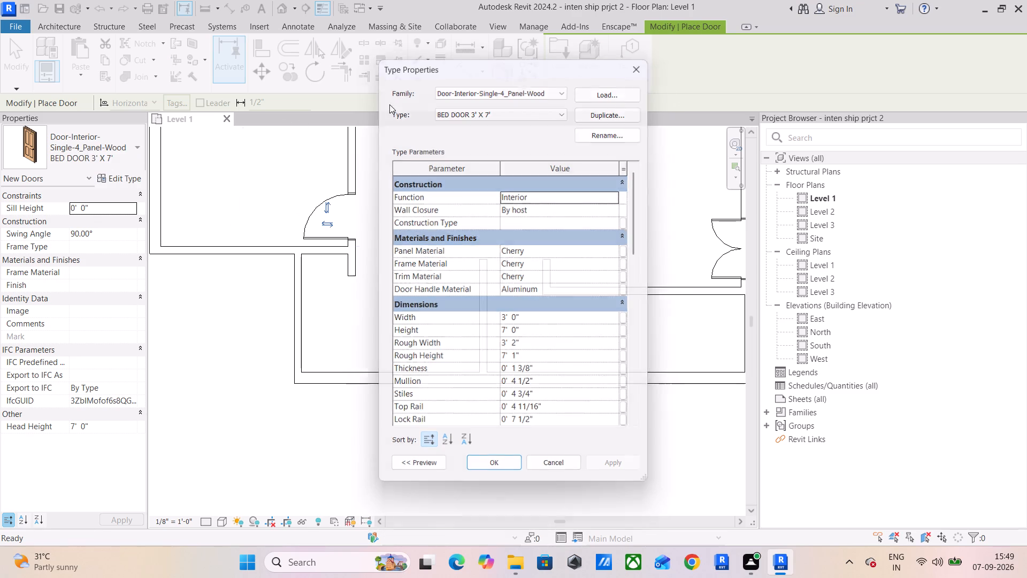
Load the residential family Door-Exterior-Single-Entry-Half Flat Glass-Wood_Clad with its 30" x 84" type.
click(556, 60)
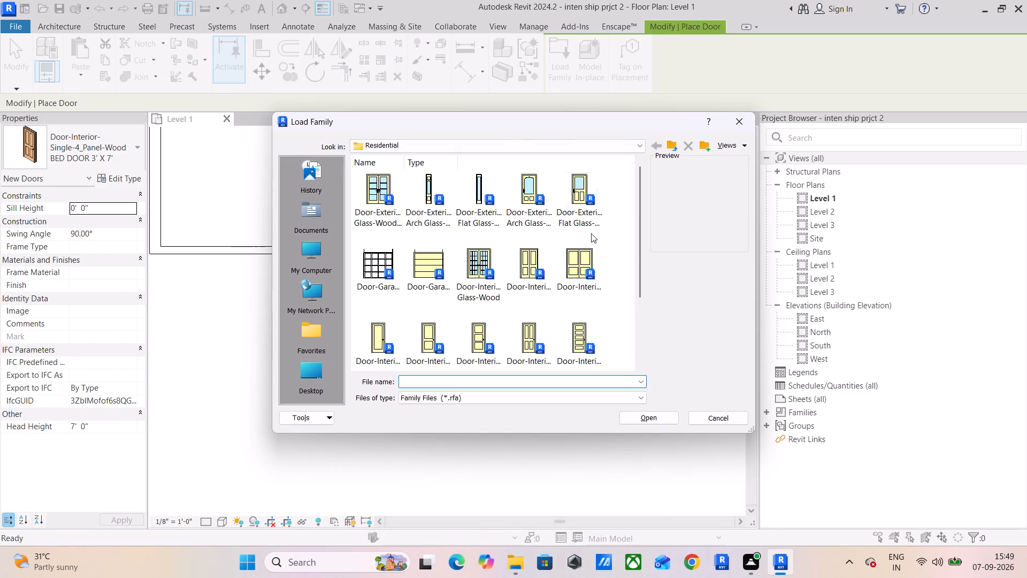
click(675, 150)
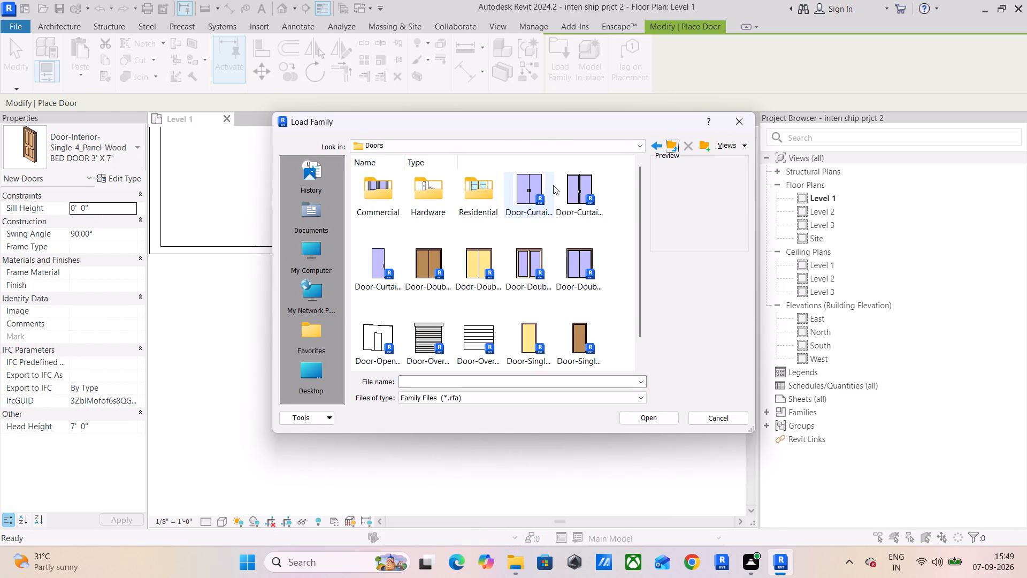
click(374, 256)
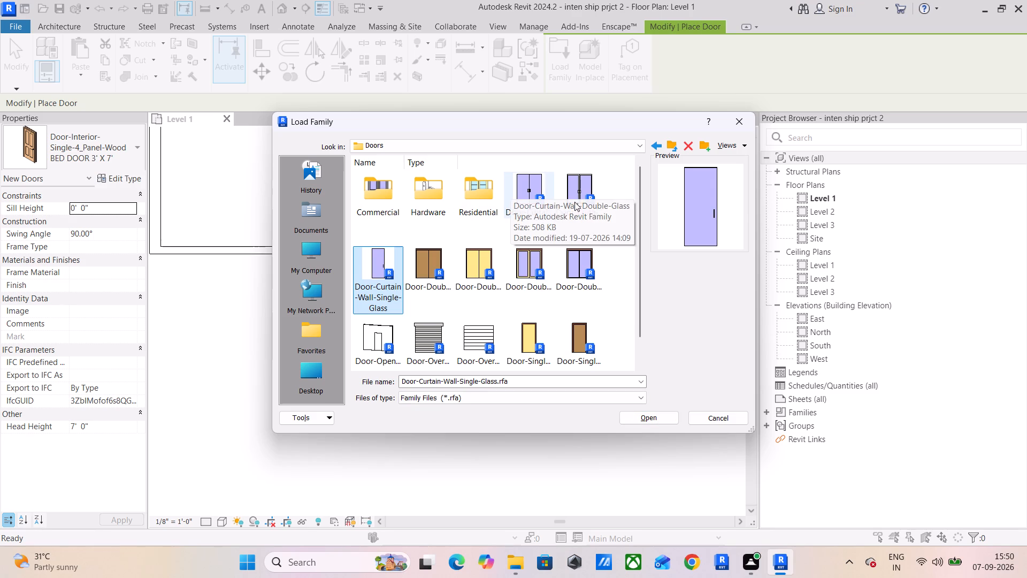
scroll(577, 294, down, 1)
scroll(576, 294, up, 2)
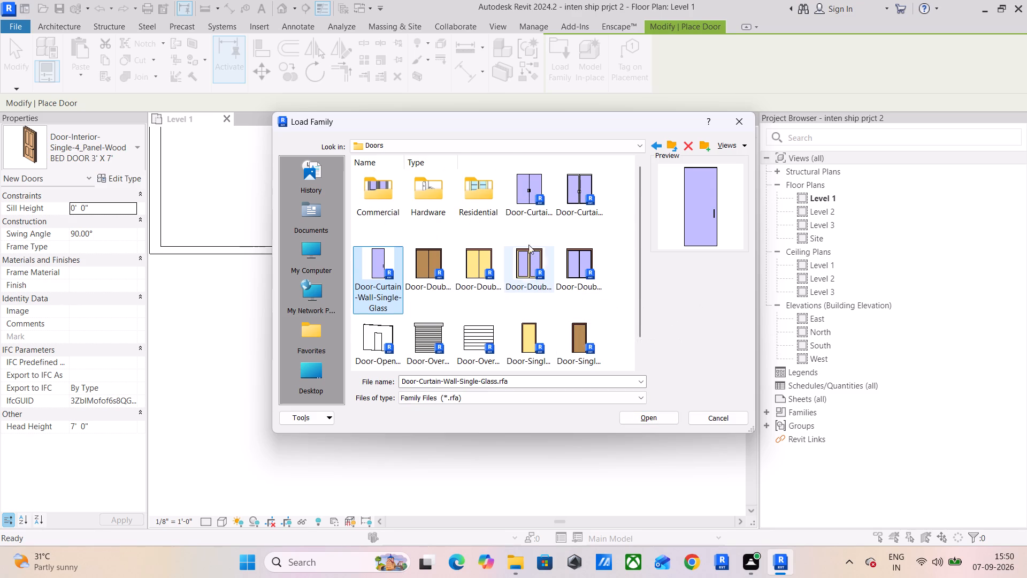
triple_click(477, 194)
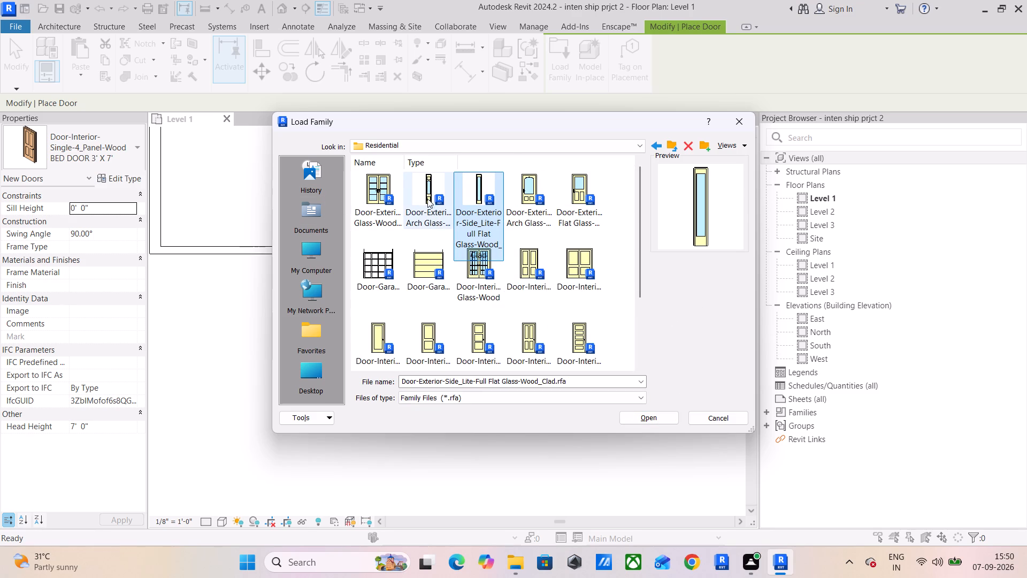
click(579, 203)
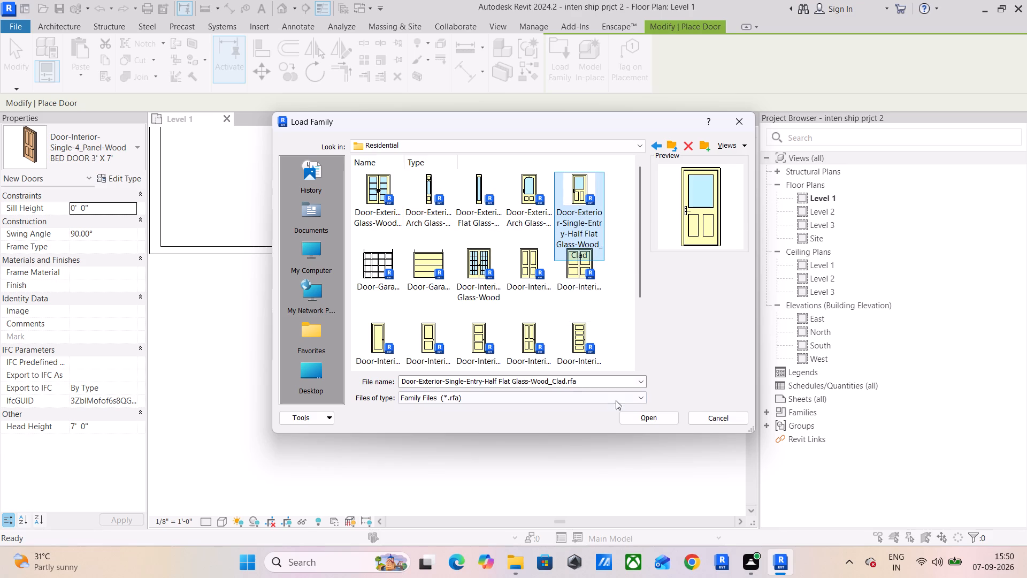
click(632, 420)
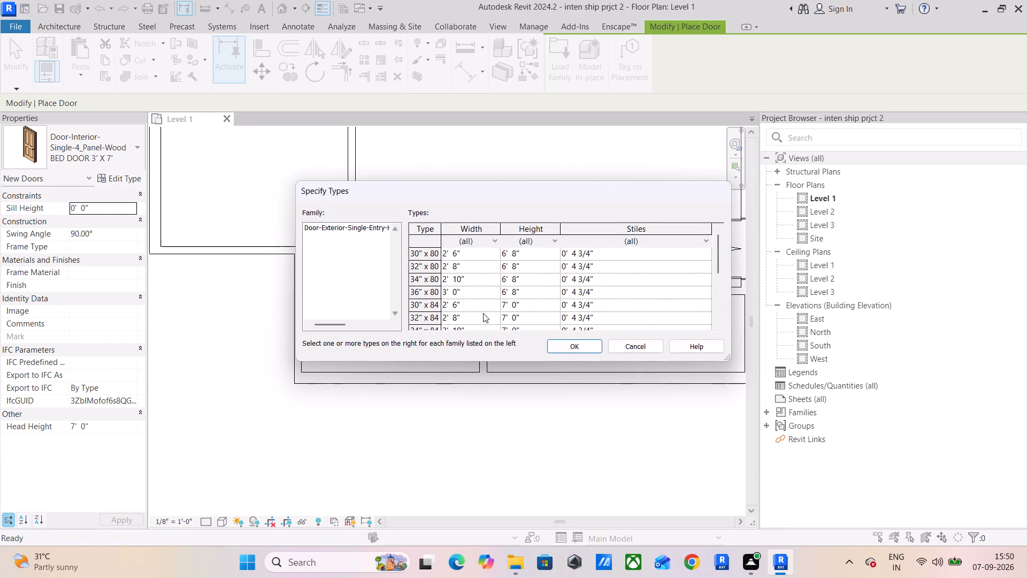
click(464, 303)
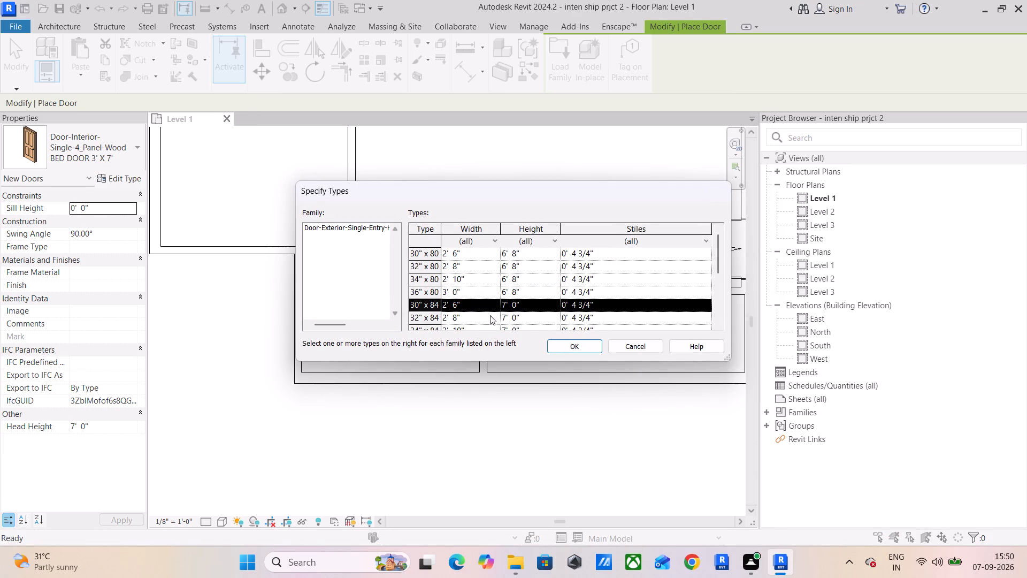
click(563, 347)
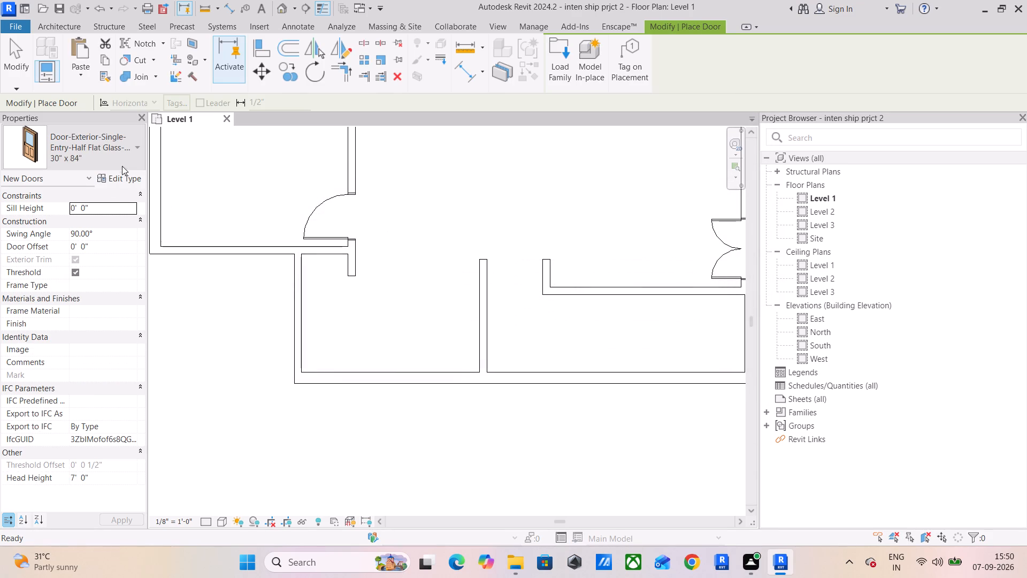
Duplicate the 30" x 84" half flat glass door type under the name 2'6" X 7'.
click(126, 178)
click(606, 111)
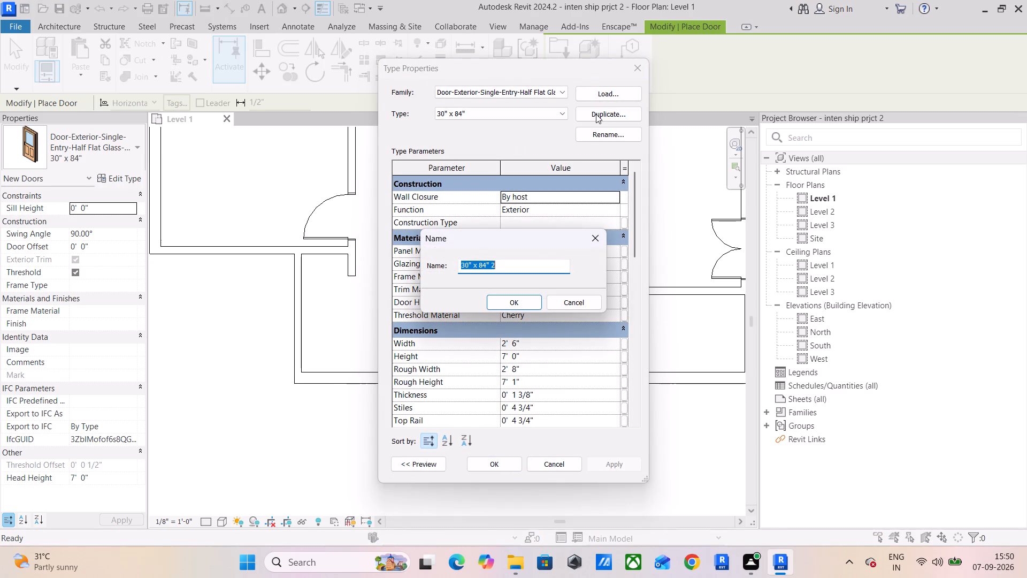
text(2.5)
key(shift+quotedbl)
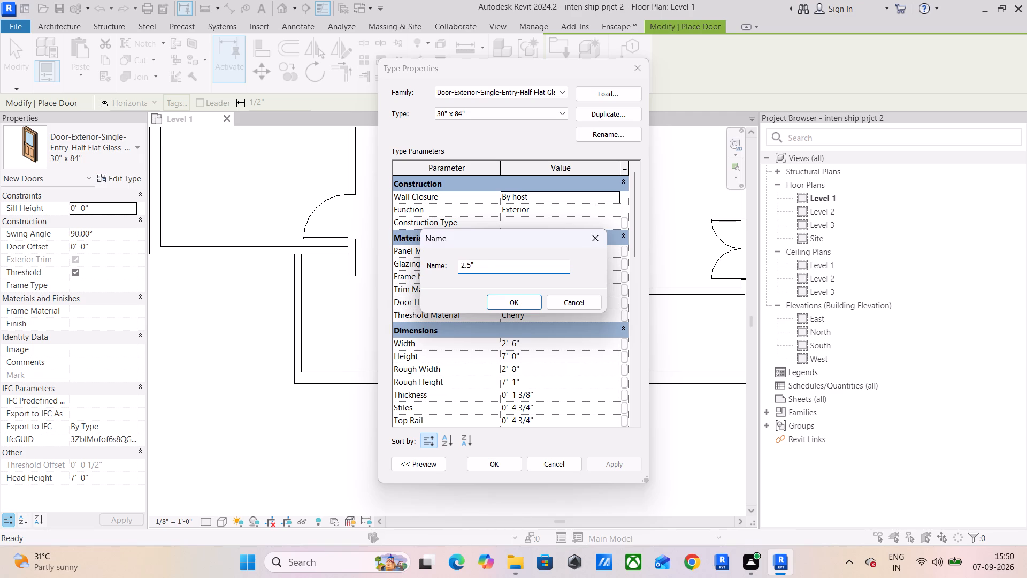
key(BackSpace)
key(BackSpace)
key(BackSpace)
text('6" X)
key(space)
key(7)
key(apostrophe)
key(Return)
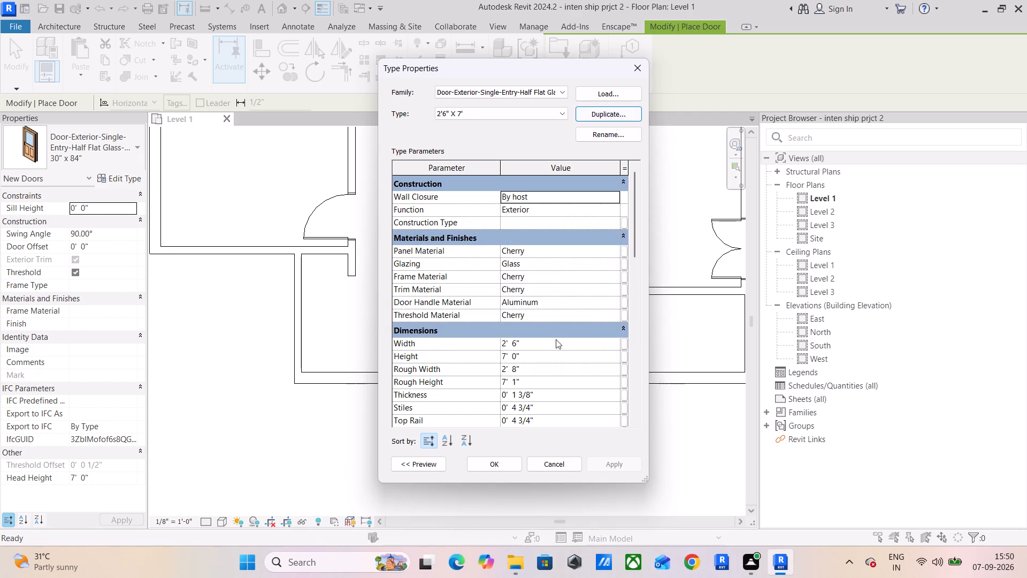
click(539, 358)
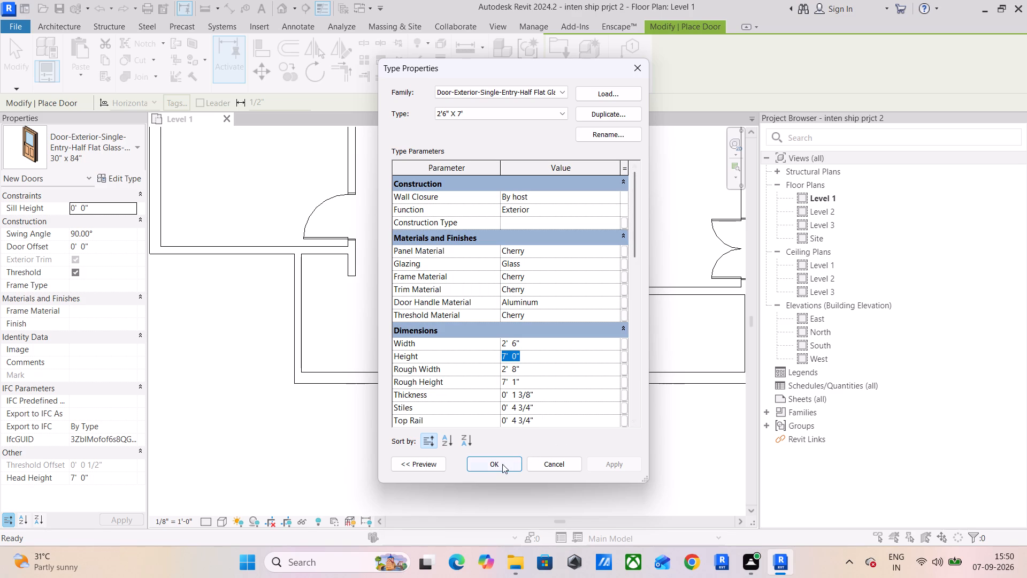
click(482, 466)
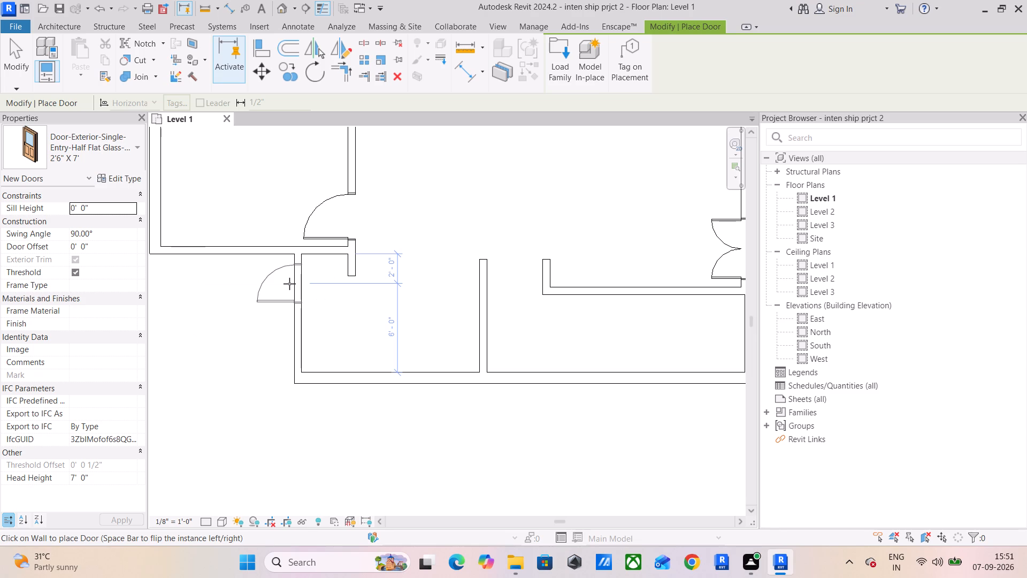
Place a 2'6" X 7' door in the left exterior wall below the lower-left bedroom, centred 3' below the bedroom wall, hinged high and swinging outward.
key(space)
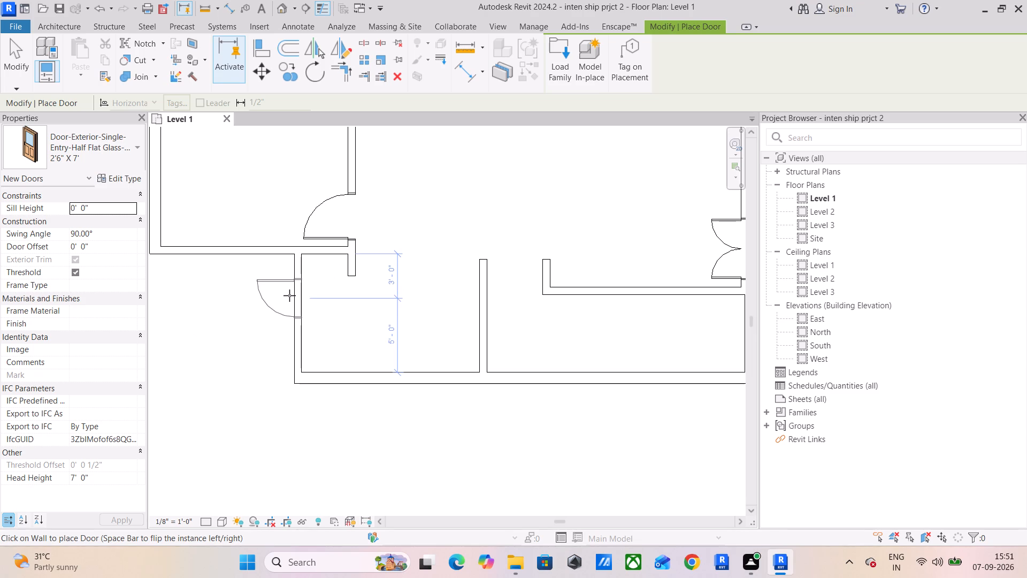
click(289, 295)
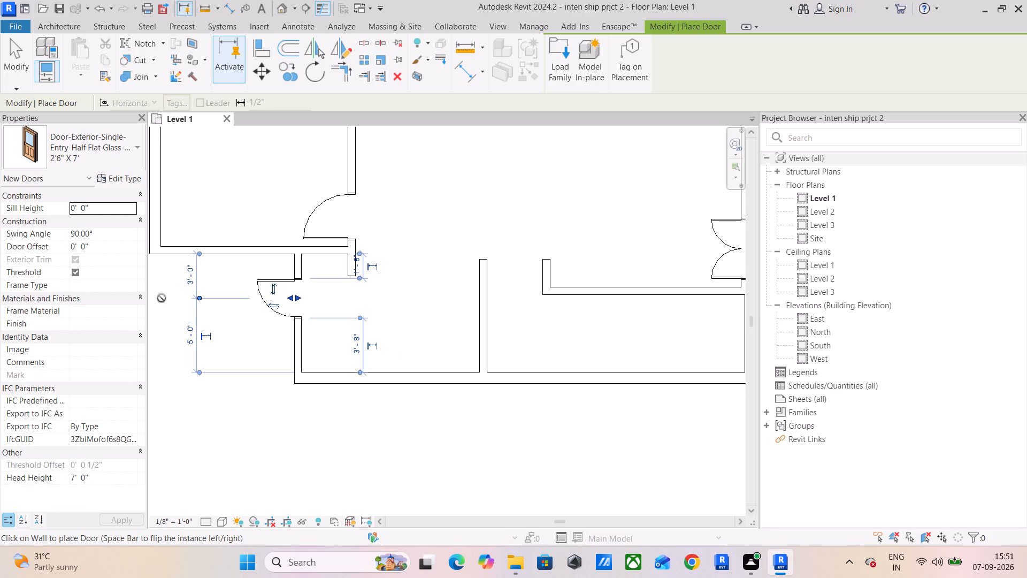
Place a 2'6" X 7' door in the right wall of the small room between the left bedrooms, centred 1'-6" from its lower wall, hinged low, swinging inward.
middle_drag(195, 290, 251, 333)
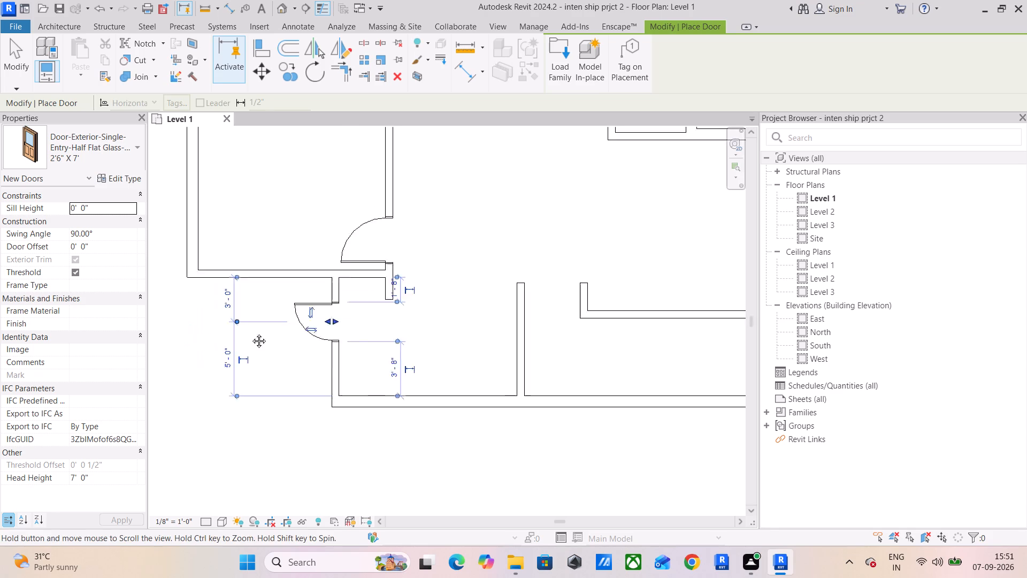
middle_drag(251, 333, 342, 393)
scroll(363, 319, down, 2)
middle_drag(394, 301, 377, 389)
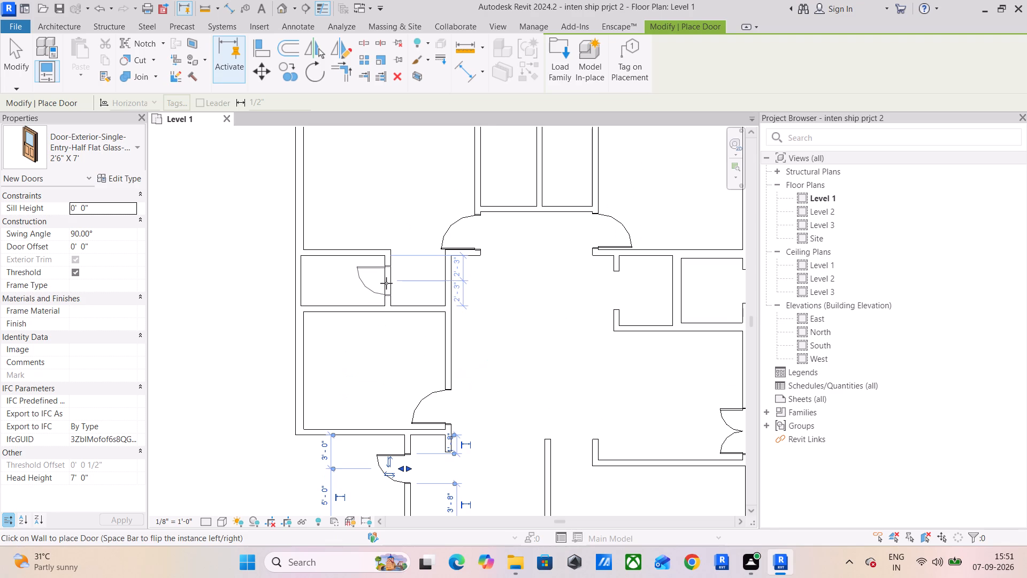
key(space)
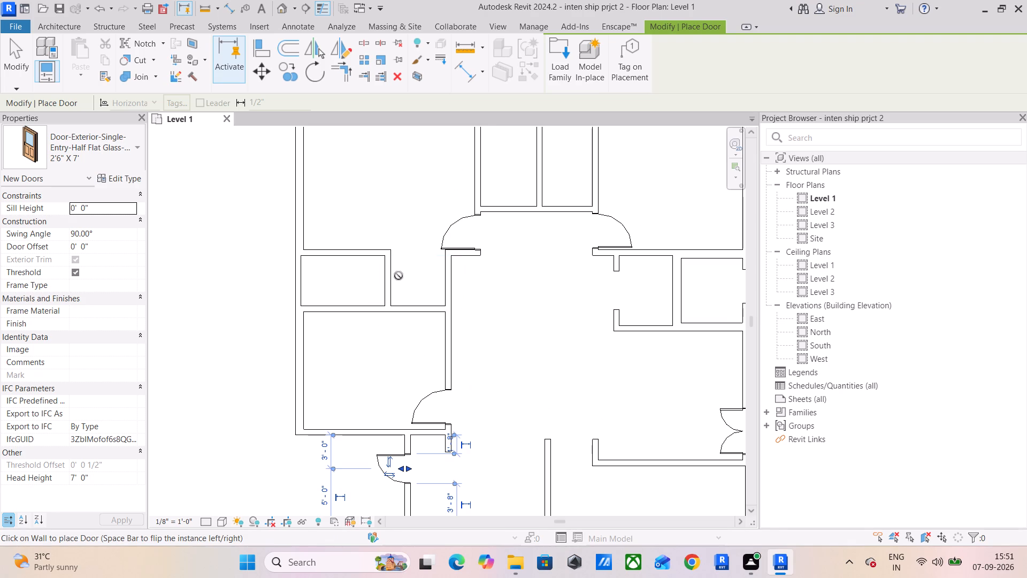
click(382, 290)
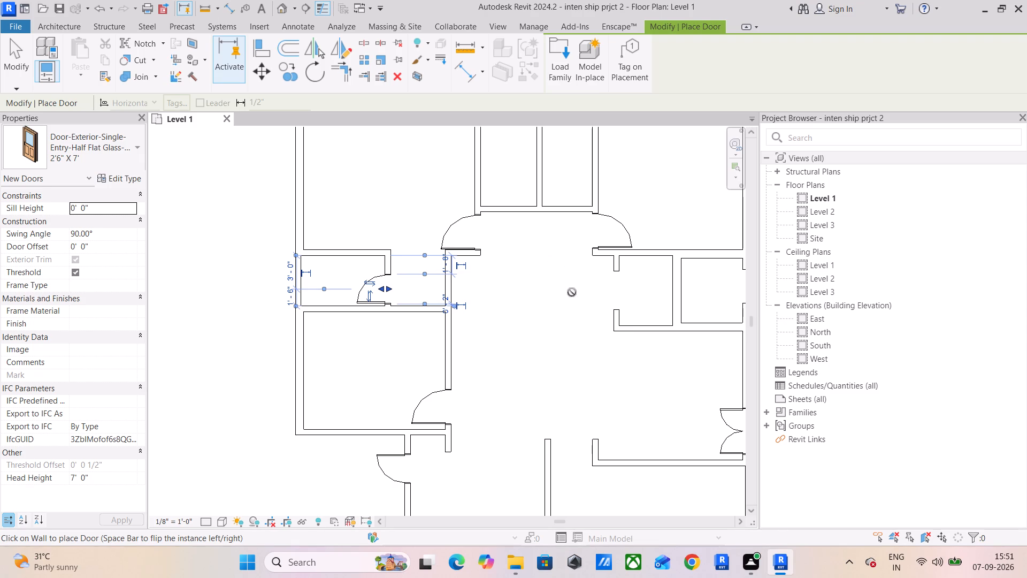
Place a 2'6" X 7' door in the lower wall of the left small top room, centred 1'-6" from its left wall, hinged left, swinging inward.
middle_drag(571, 309, 548, 426)
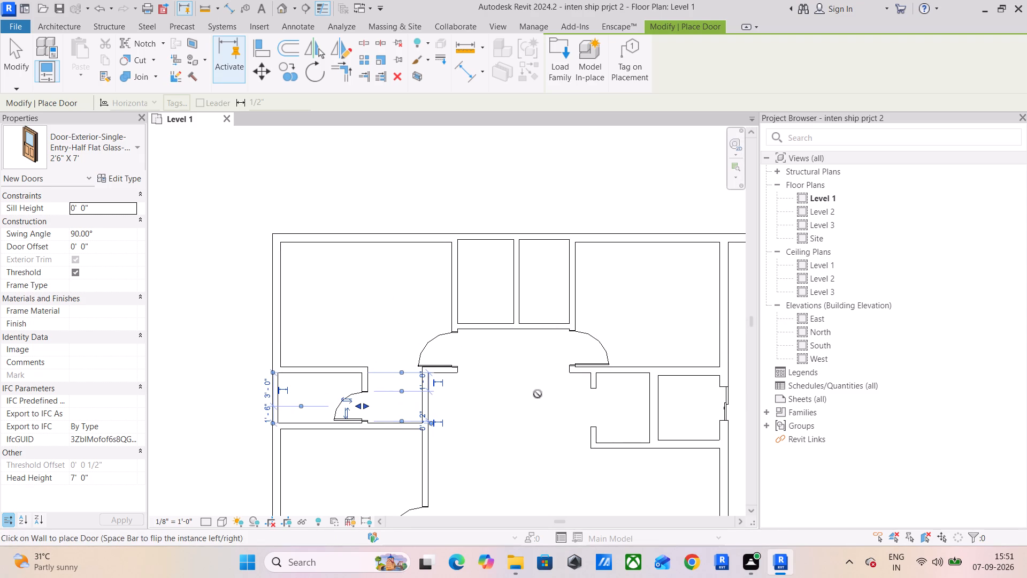
click(477, 320)
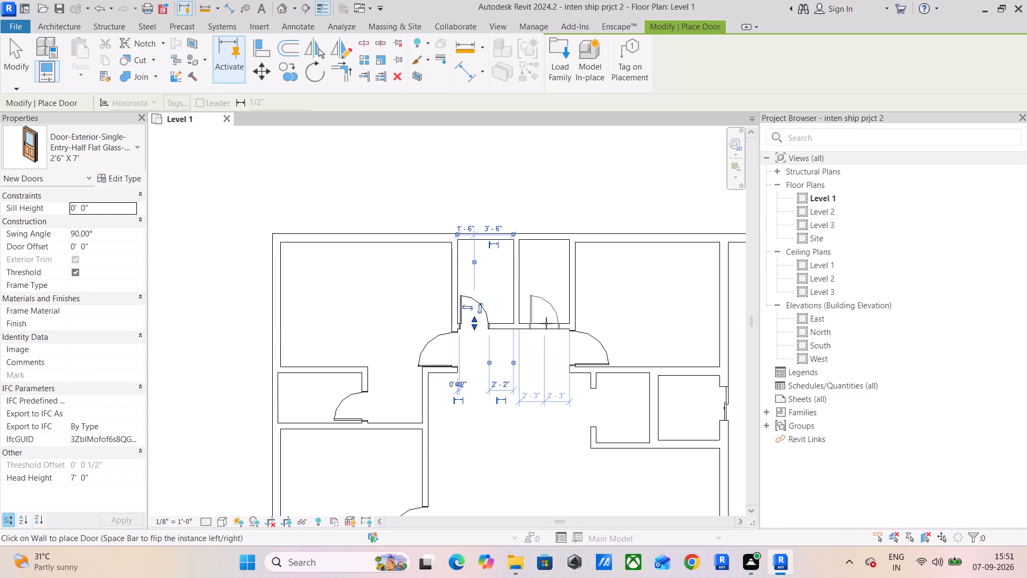
Place a 2'6" X 7' door in the right wall of the right small top room, centred 1'-6" from its lower wall, hinged low, swinging inward.
click(568, 305)
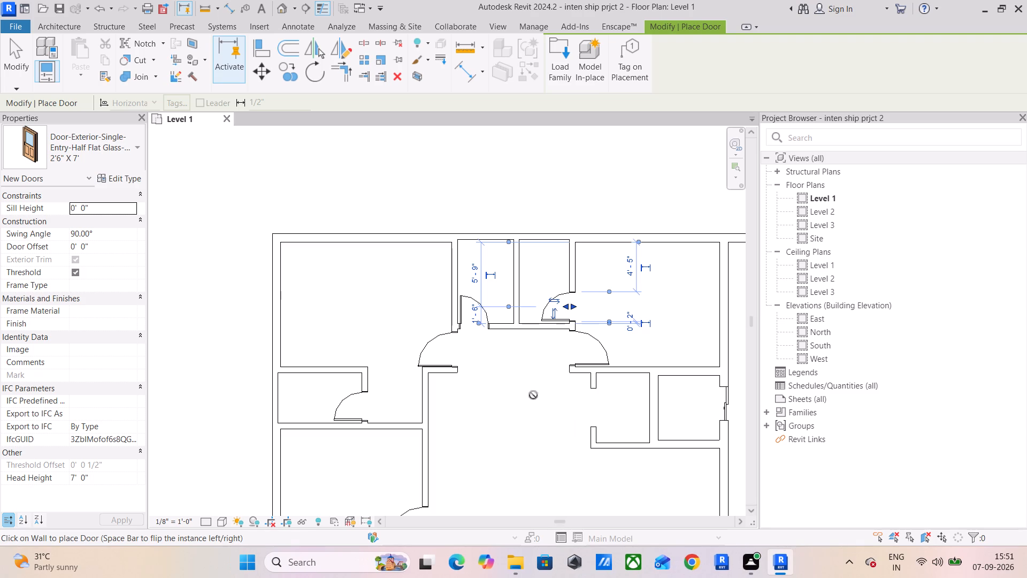
middle_drag(572, 414, 503, 320)
scroll(503, 321, down, 3)
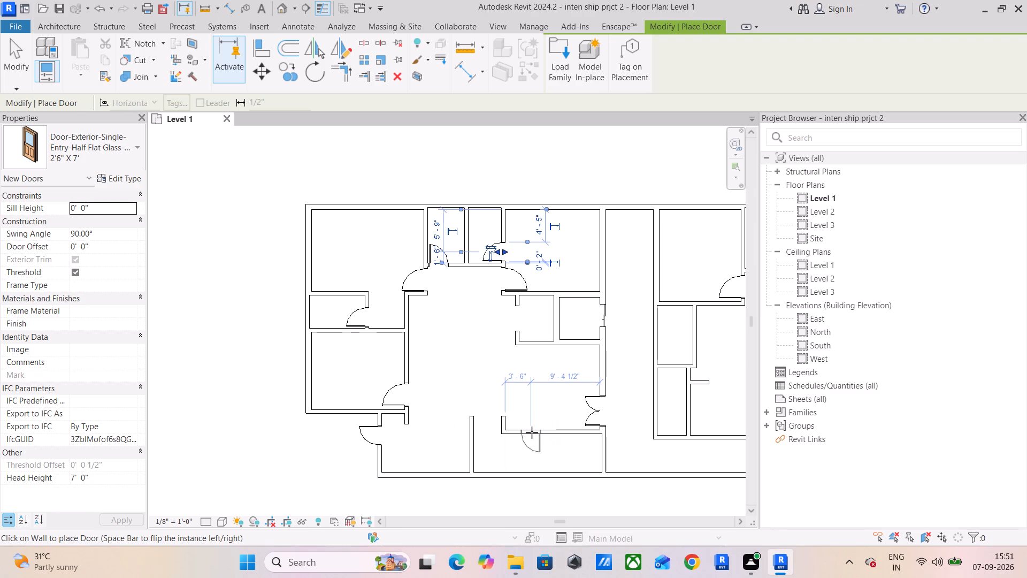
key(Escape)
key(Escape)
key(Escape)
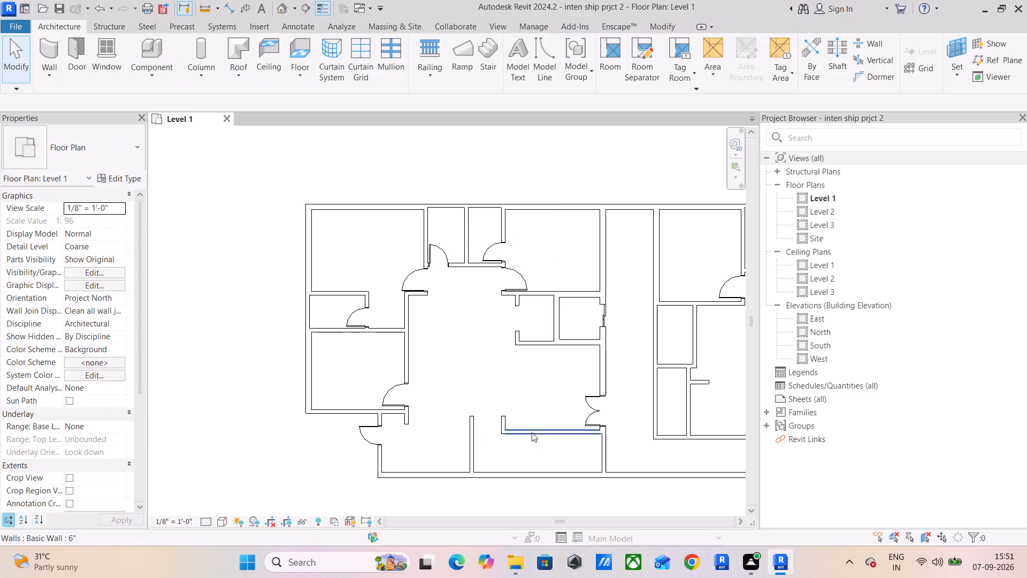
Draw a 6" wall about 3'-9" long closing the gap between the two short wall ends above the bottom room.
click(43, 55)
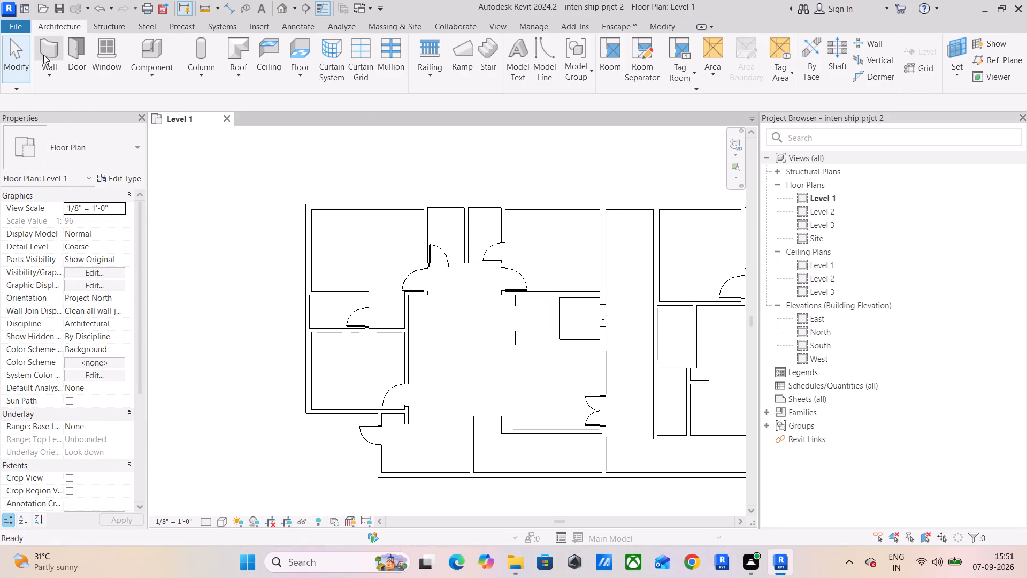
scroll(500, 437, up, 6)
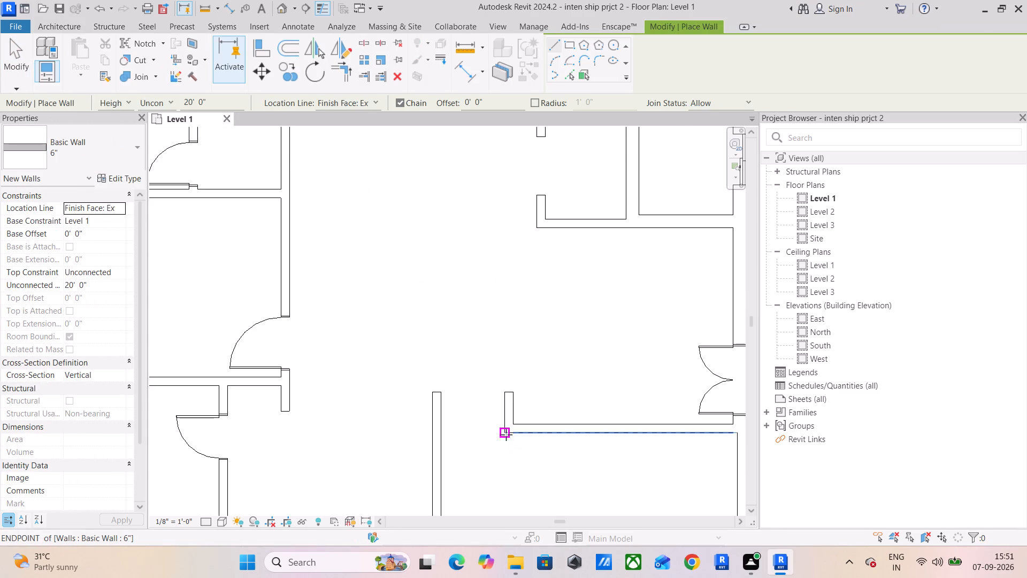
click(506, 435)
click(446, 431)
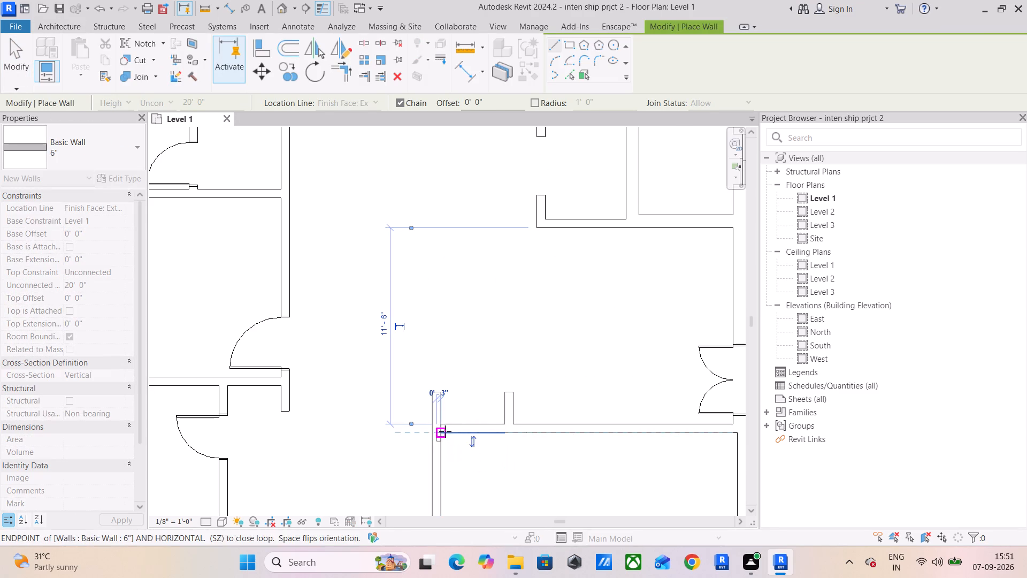
key(Escape)
key(Escape)
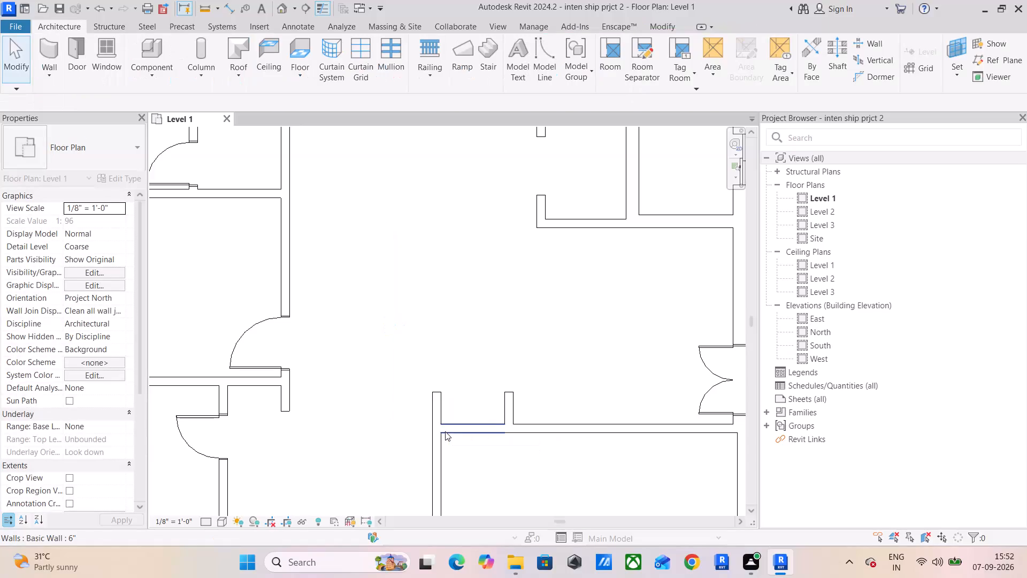
Place a 2'6" X 7' door in the new short wall, centred 1'-10 1/2" from each side wall, hinged left and swinging up out of the bottom room.
click(73, 45)
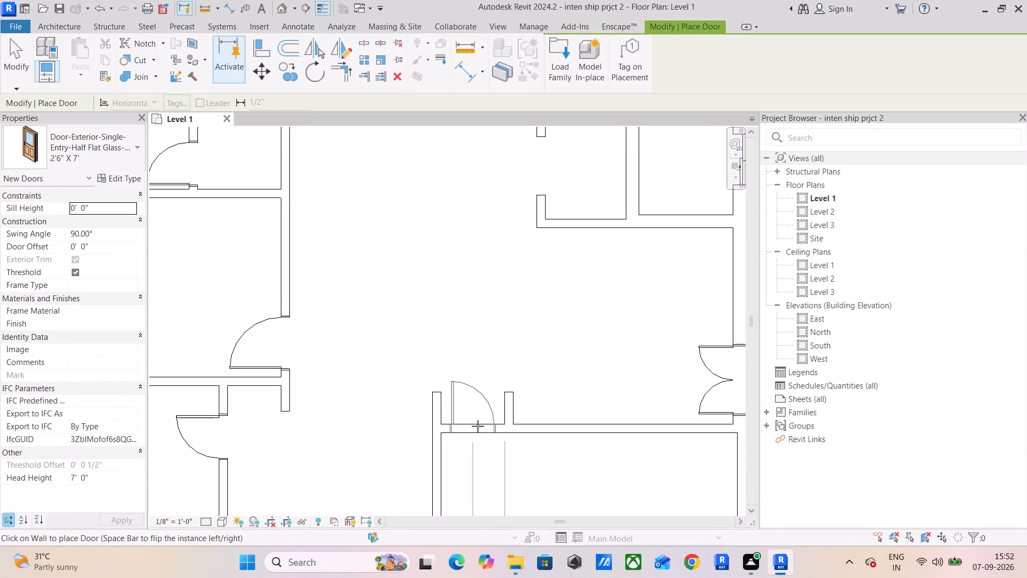
click(478, 426)
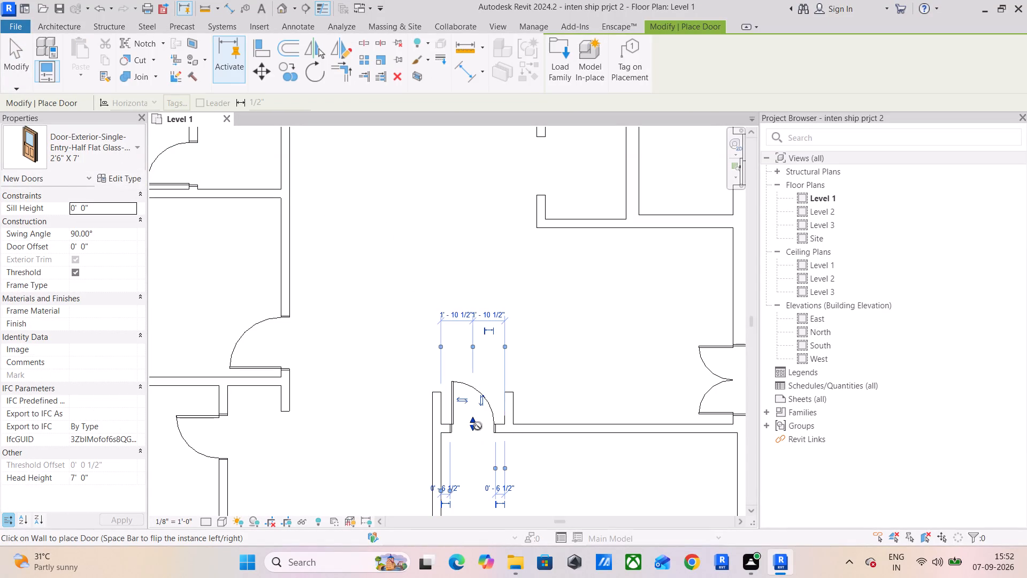
key(Escape)
key(Escape)
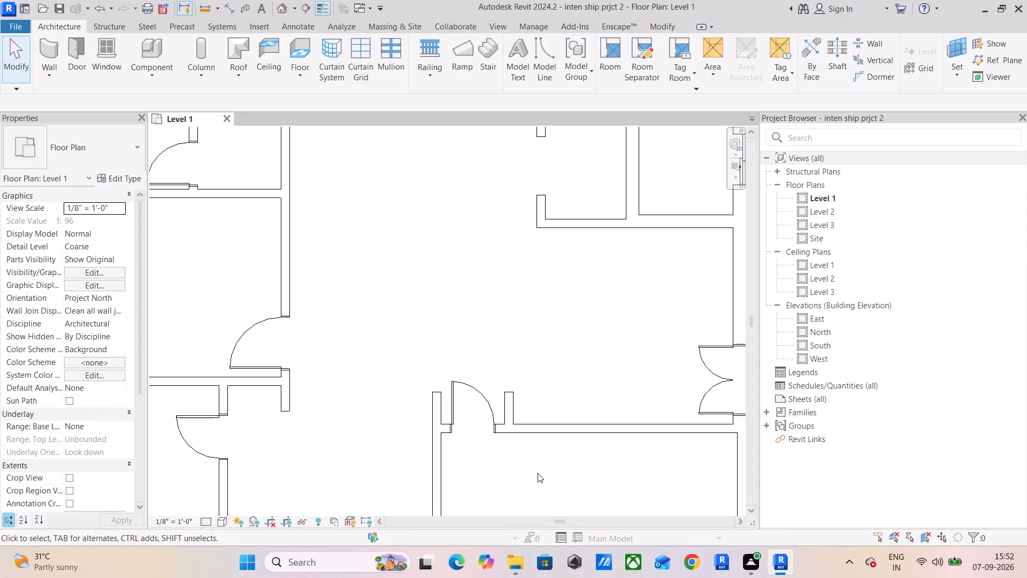
scroll(537, 466, down, 2)
middle_drag(541, 484, 513, 394)
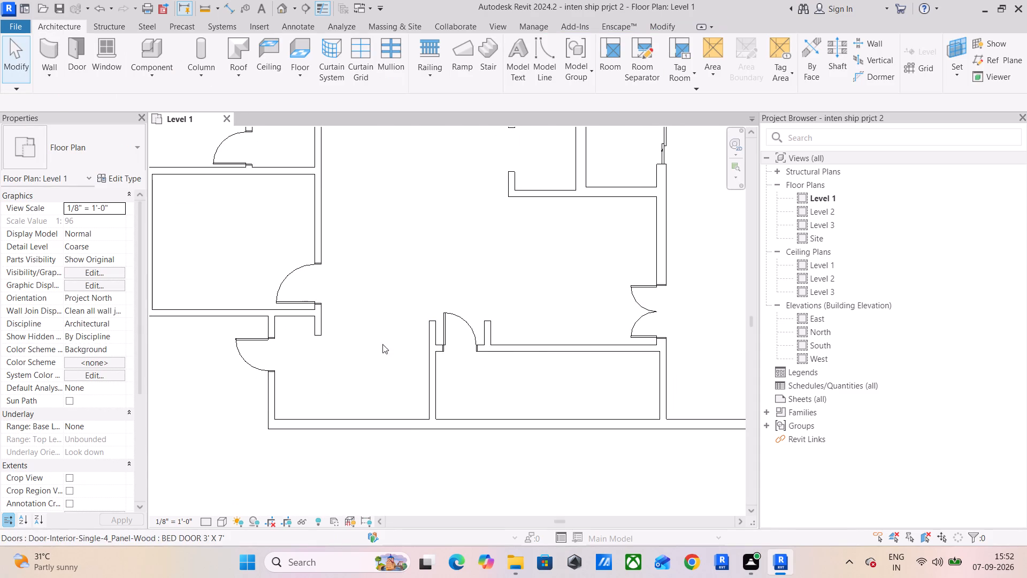
Measure the clear depth of the bottom room between its upper and lower walls.
click(201, 4)
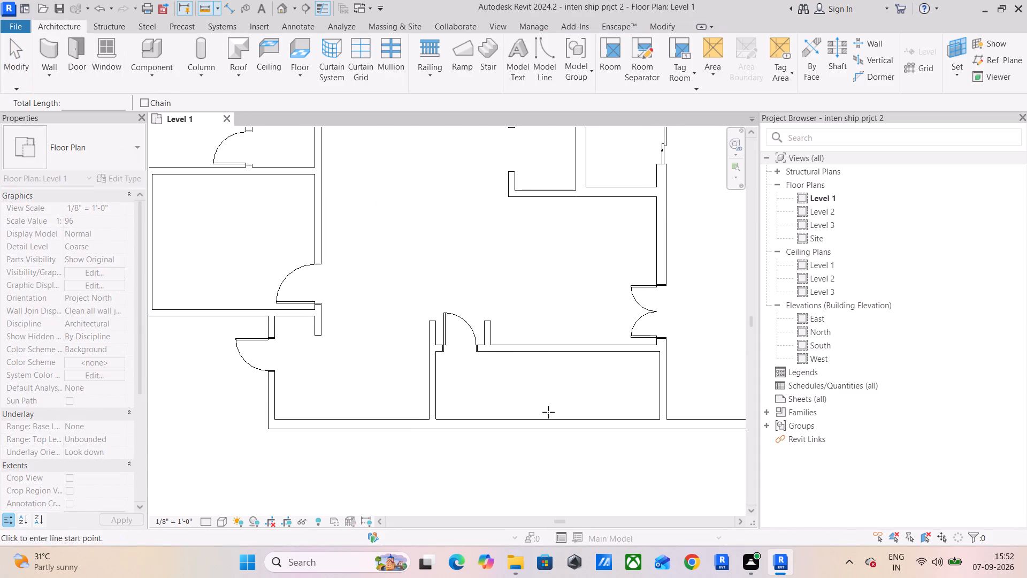
click(539, 420)
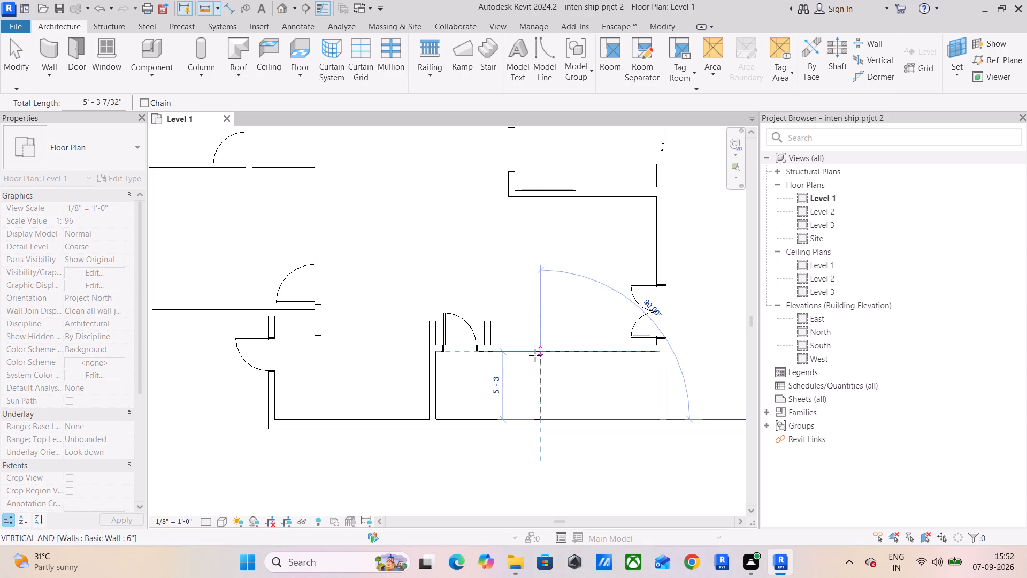
click(535, 355)
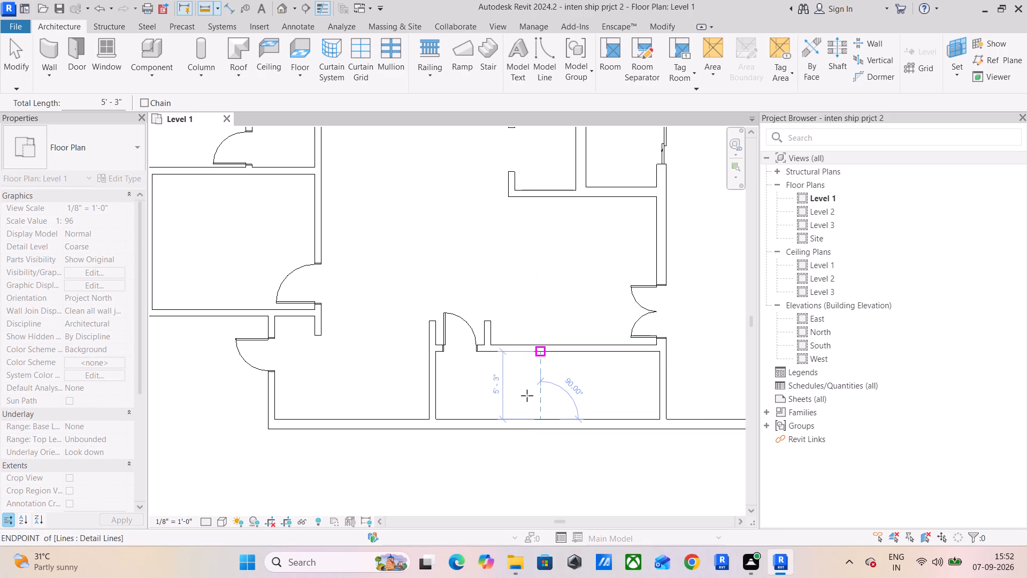
key(Escape)
key(Escape)
key(Escape)
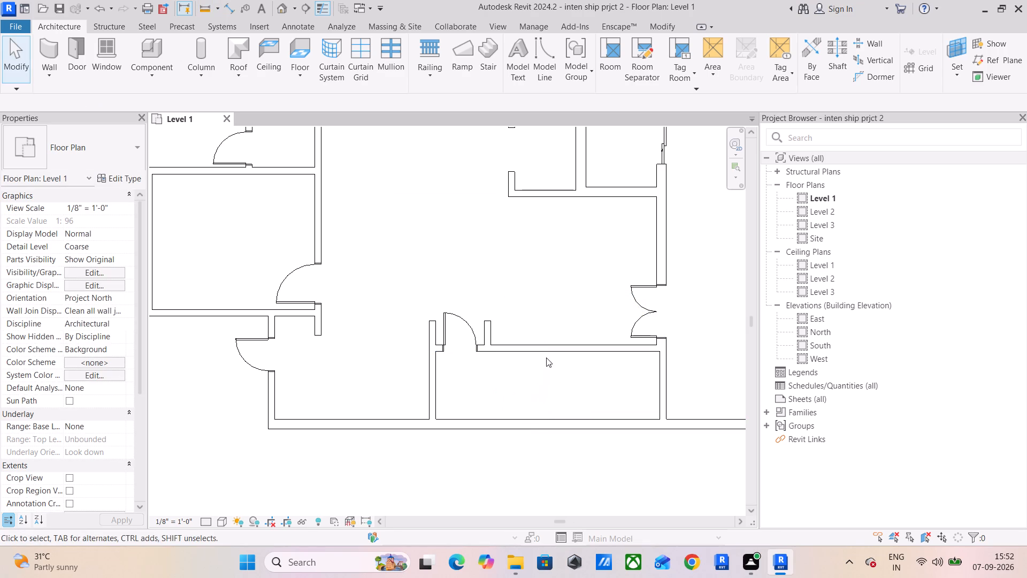
Set the clear distance between the bottom room's upper wall and the lower exterior wall to 5'.
click(547, 356)
click(333, 386)
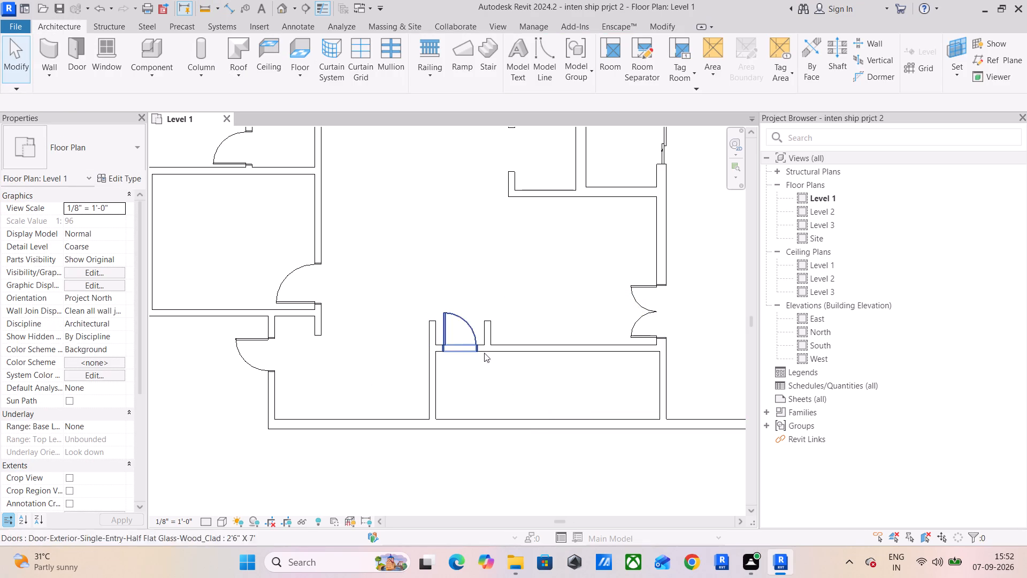
click(499, 350)
click(377, 385)
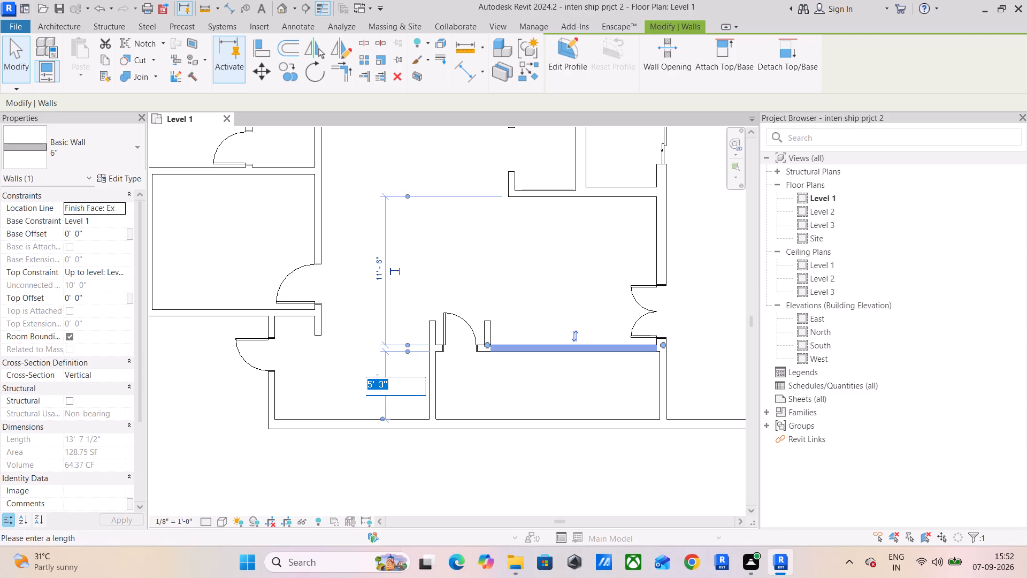
text(5')
key(Return)
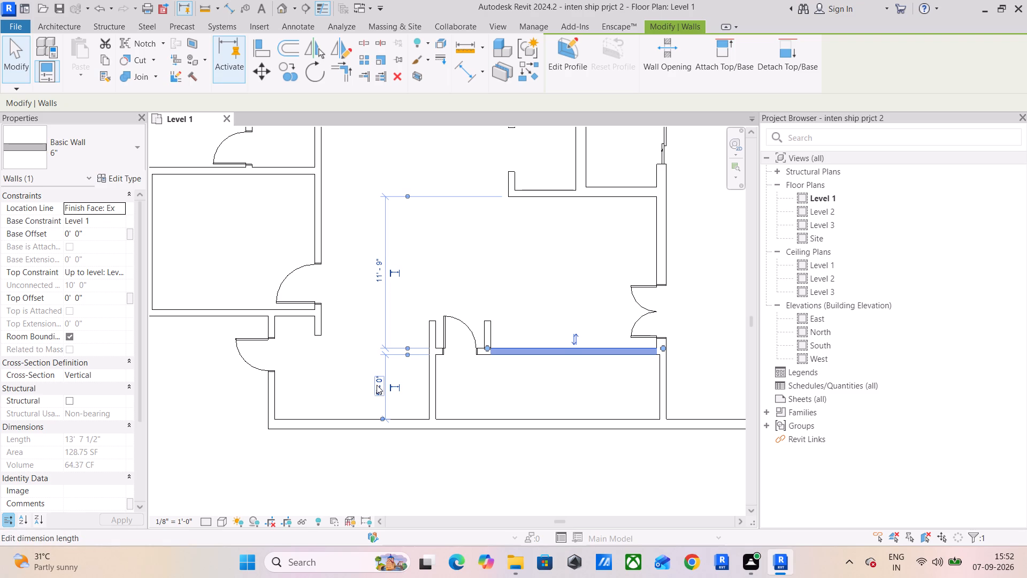
click(351, 389)
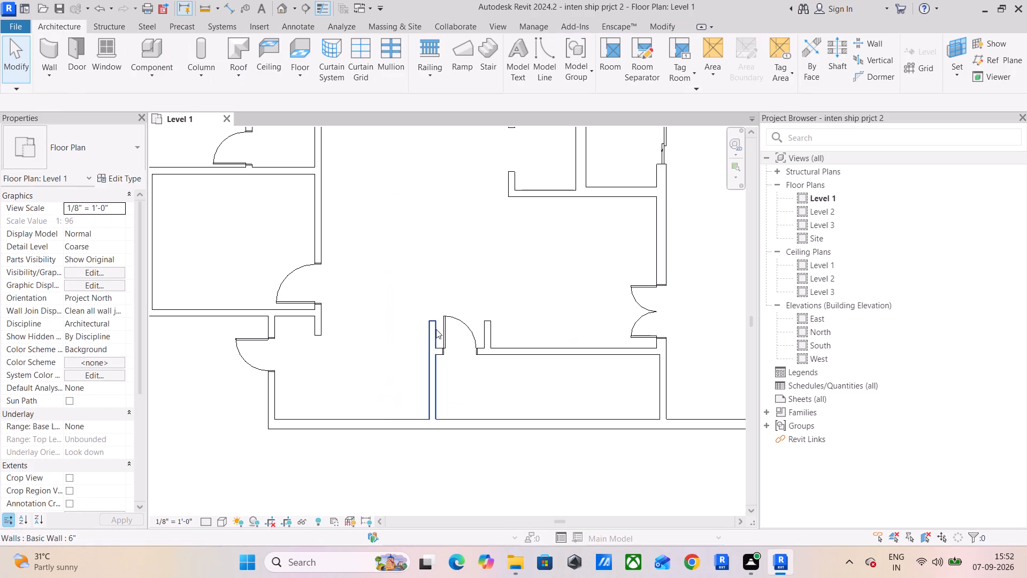
Extend both walls flanking the bottom room's door upward to matching ends, making the left wall about 8'-10 1/2" long.
click(436, 329)
click(429, 318)
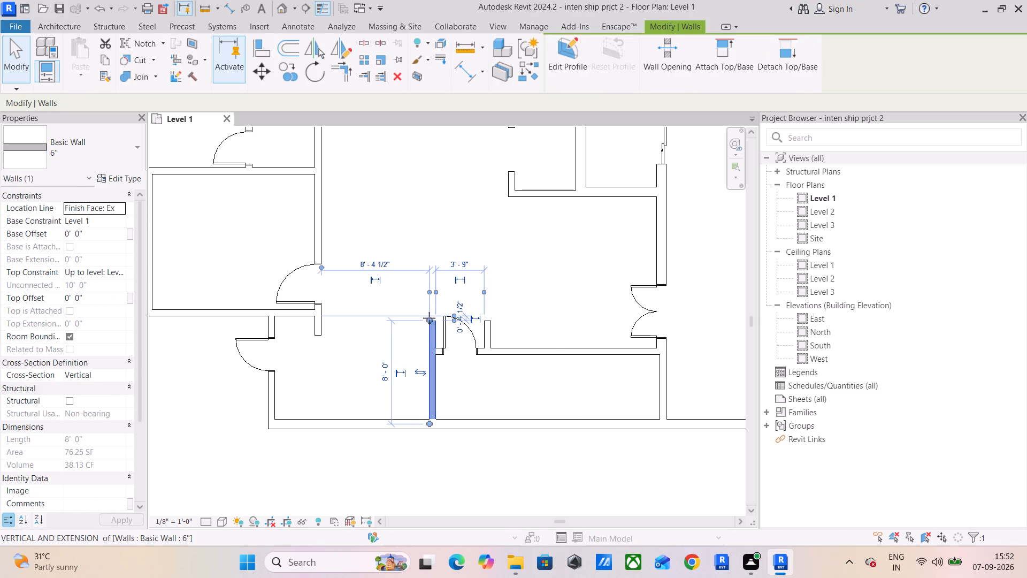
click(487, 328)
drag(491, 320, 491, 313)
click(487, 401)
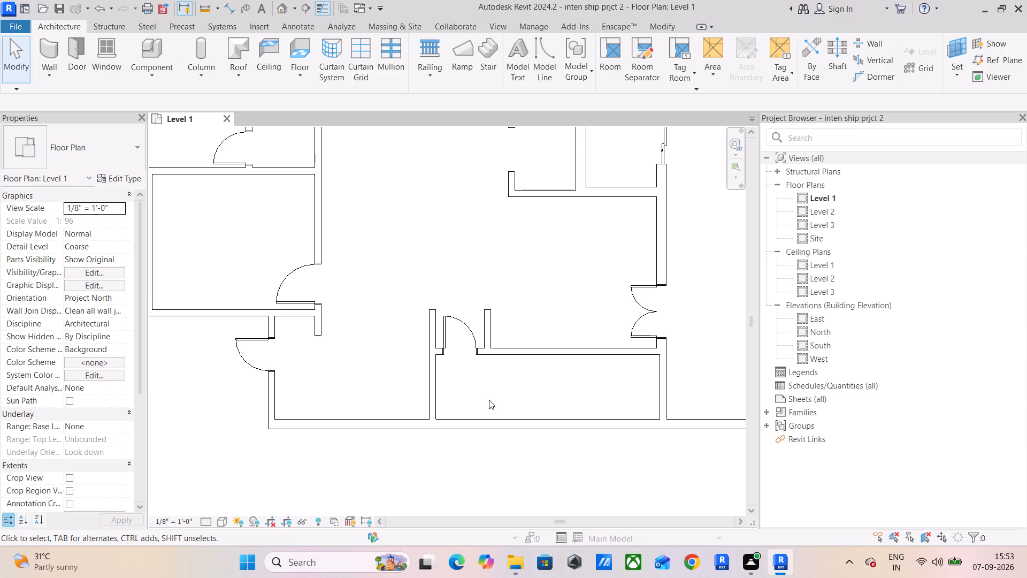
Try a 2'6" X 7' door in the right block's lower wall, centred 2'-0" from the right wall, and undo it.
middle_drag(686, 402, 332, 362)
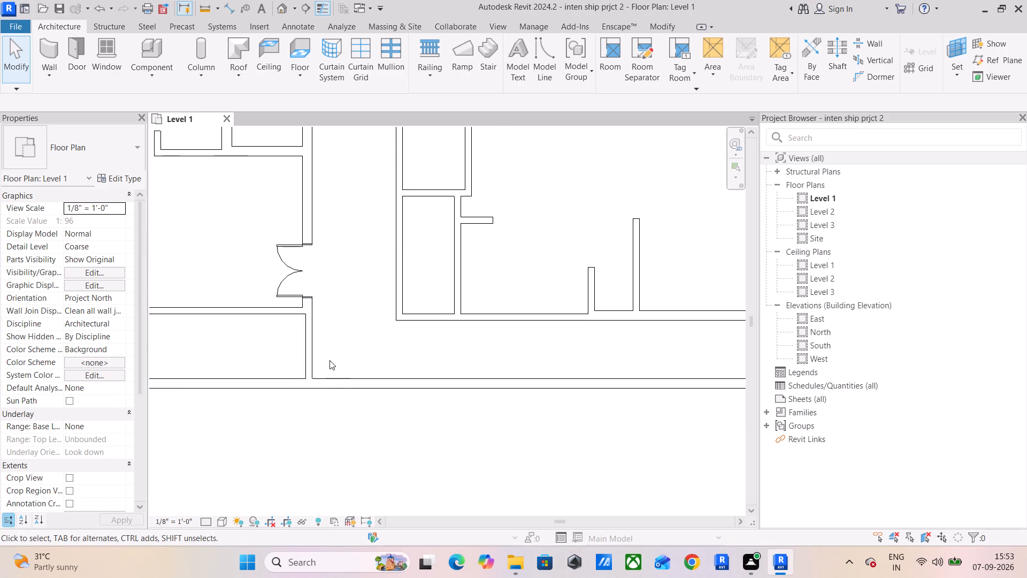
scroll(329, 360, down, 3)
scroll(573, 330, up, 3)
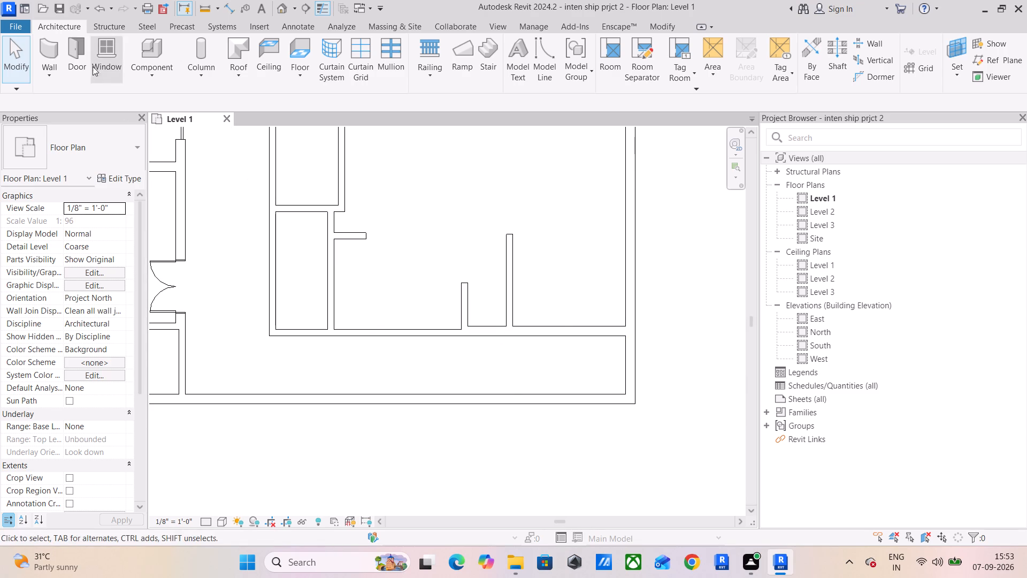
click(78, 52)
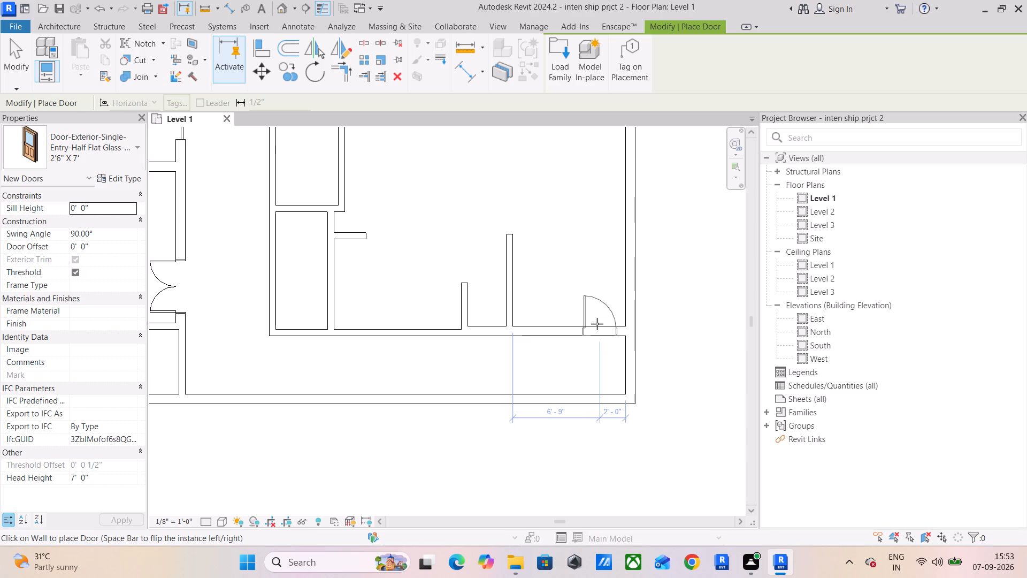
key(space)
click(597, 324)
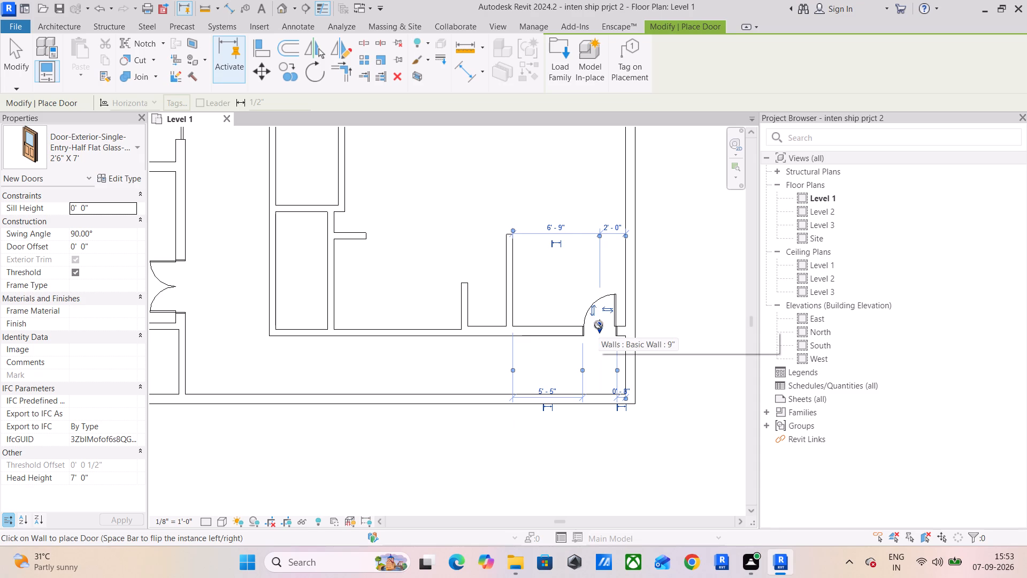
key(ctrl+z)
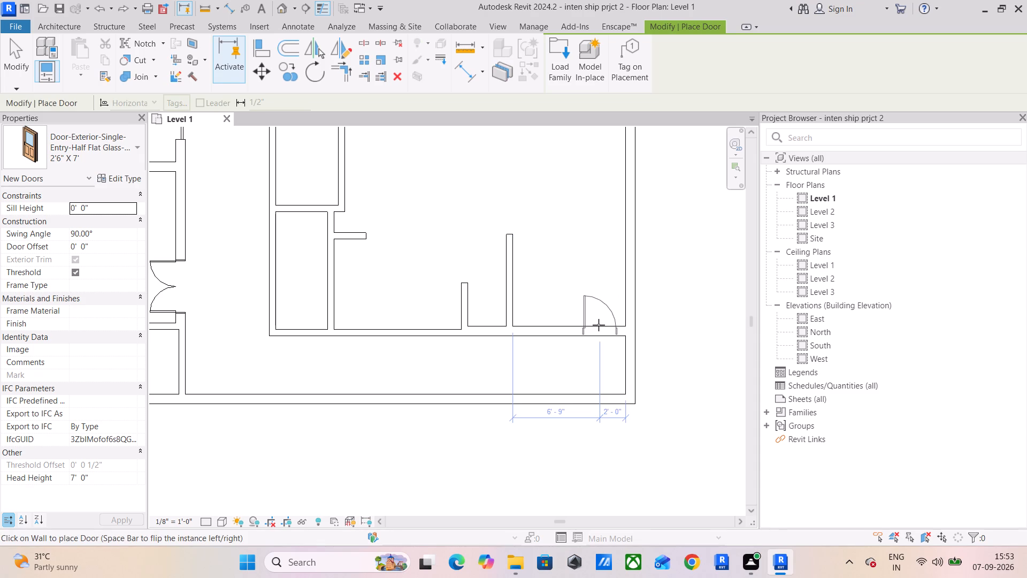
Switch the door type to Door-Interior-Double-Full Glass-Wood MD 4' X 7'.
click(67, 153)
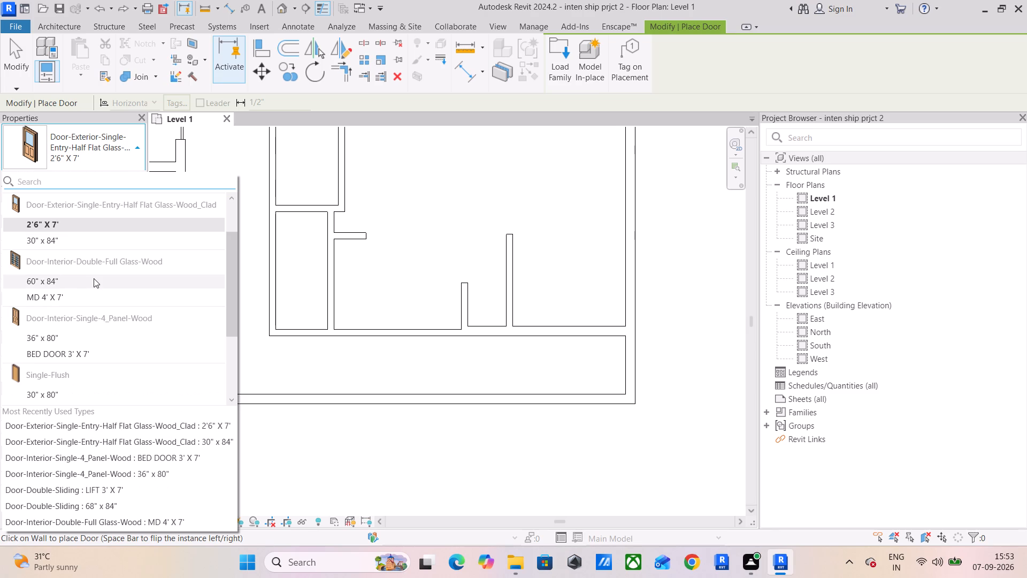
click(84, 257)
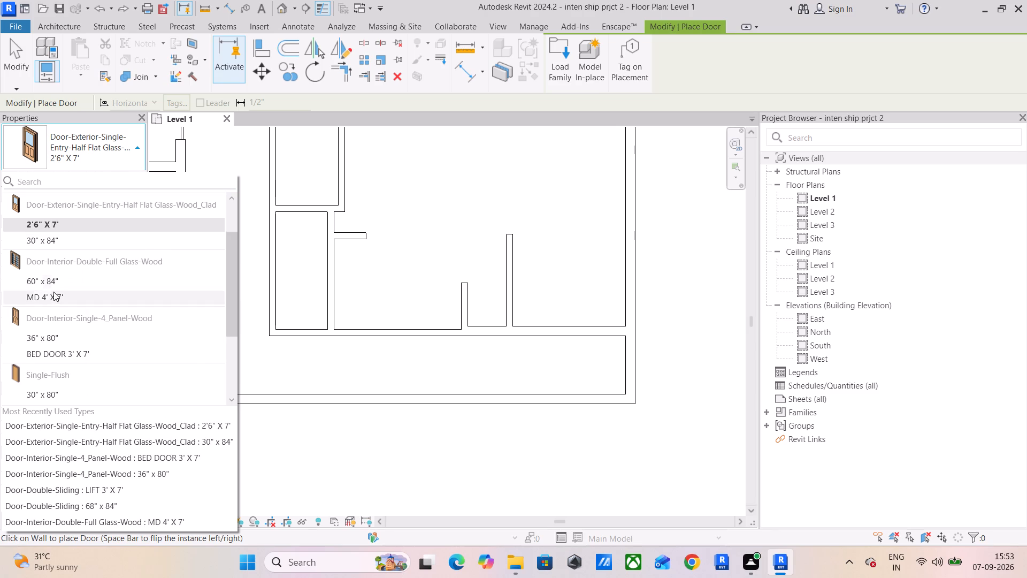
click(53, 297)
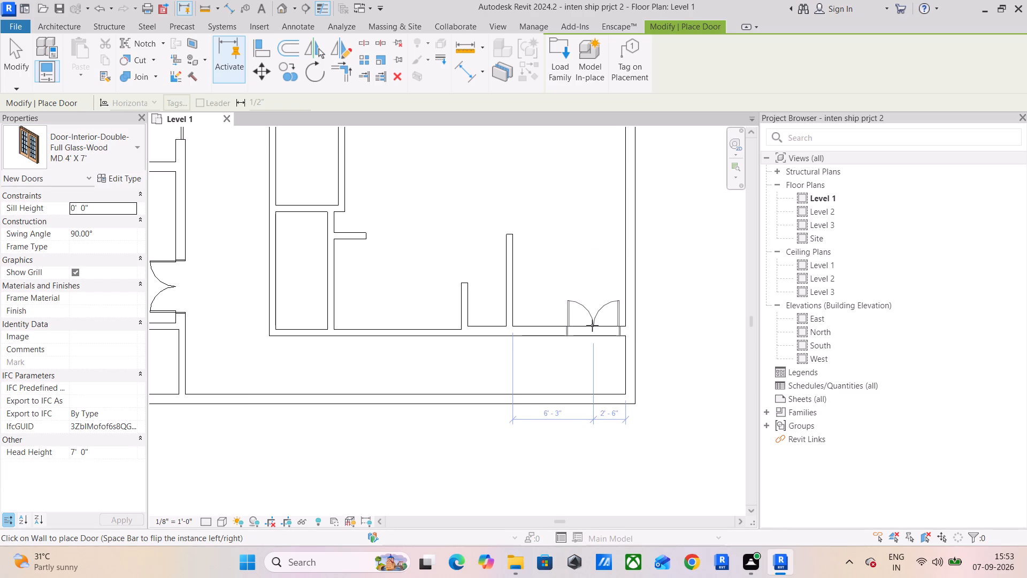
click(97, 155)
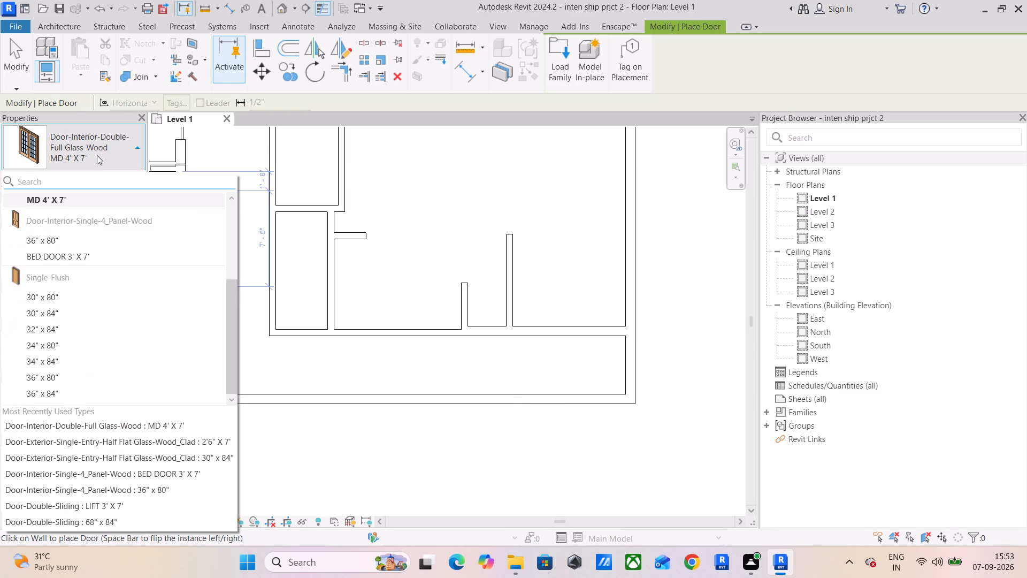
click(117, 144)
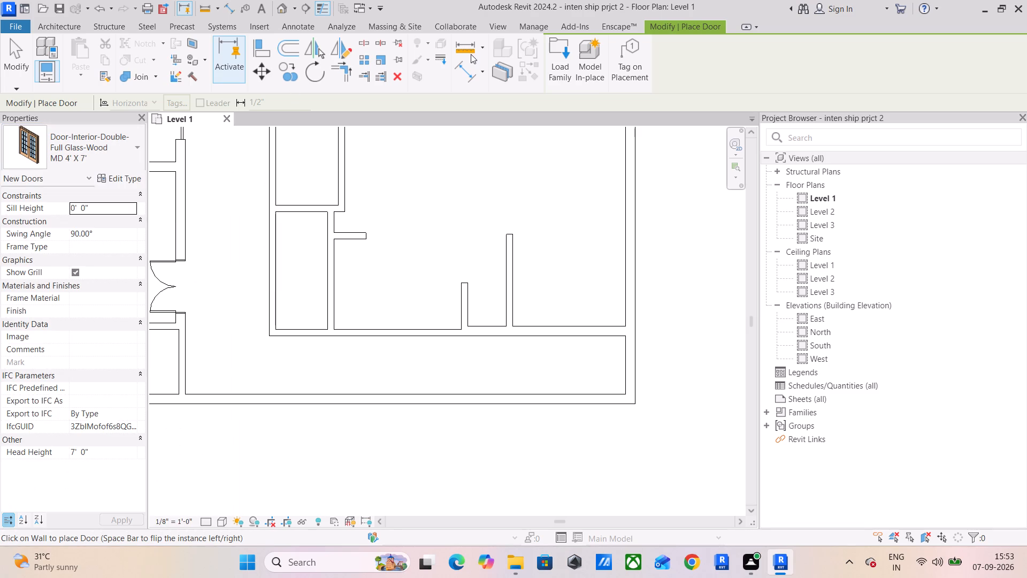
Examine the loadable door families in the Doors and Residential library folders for a suitable single door.
click(569, 44)
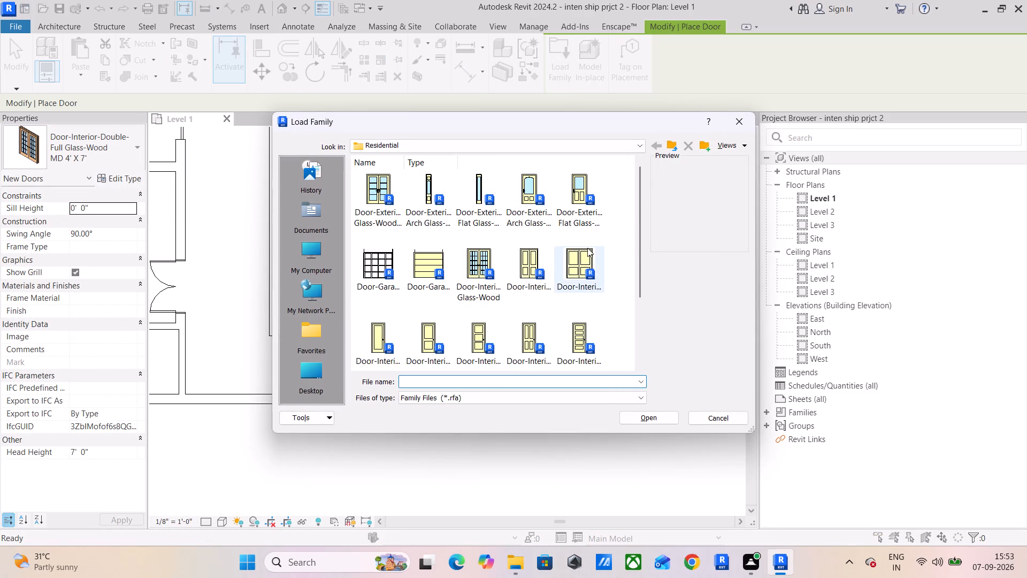
scroll(474, 279, down, 1)
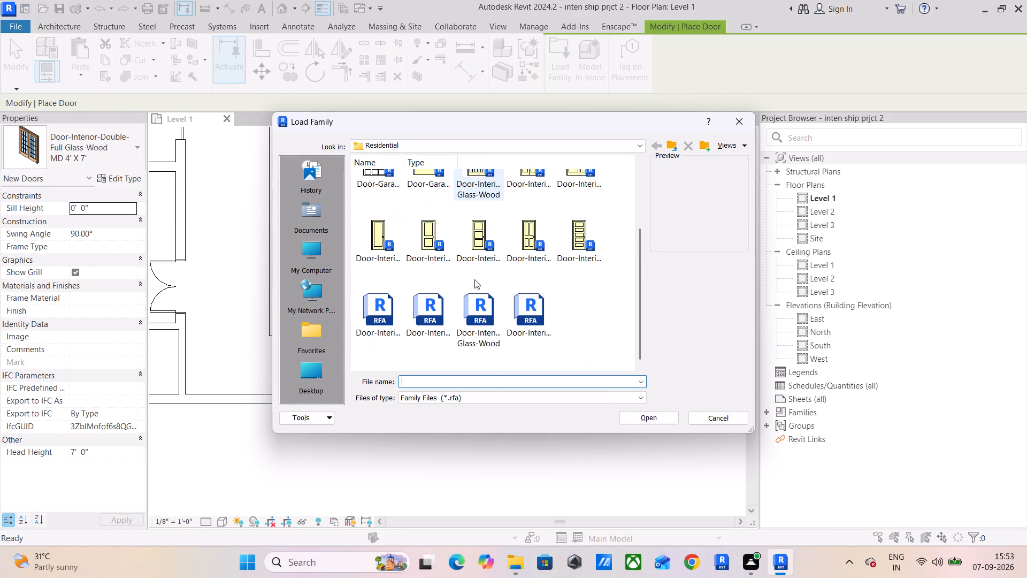
scroll(474, 279, up, 1)
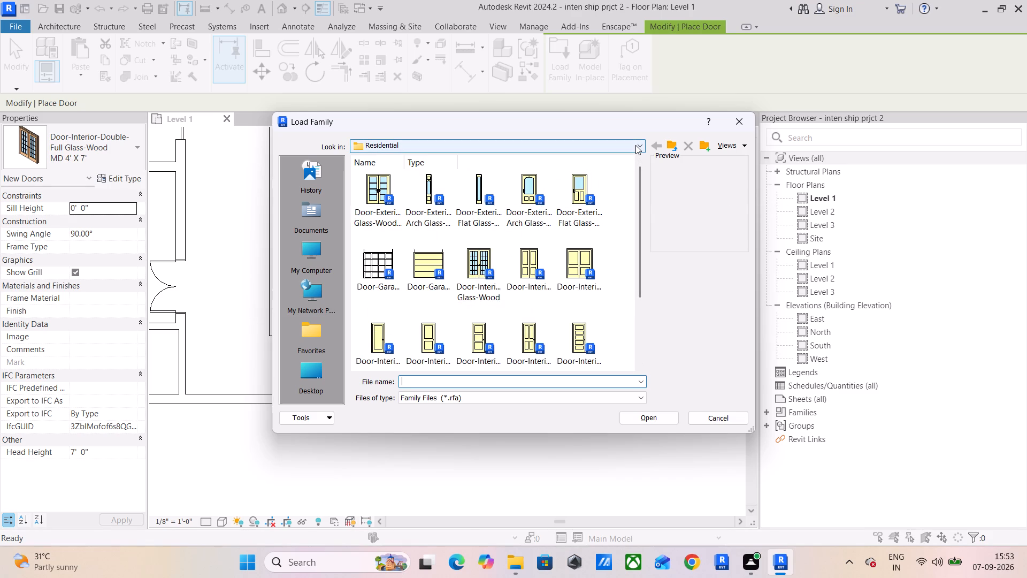
click(671, 142)
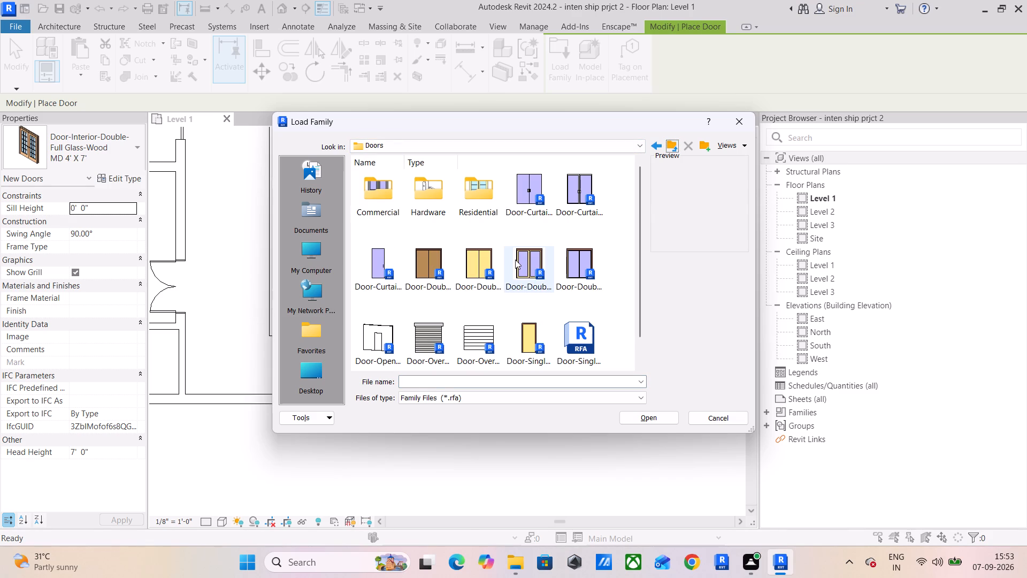
scroll(538, 293, up, 2)
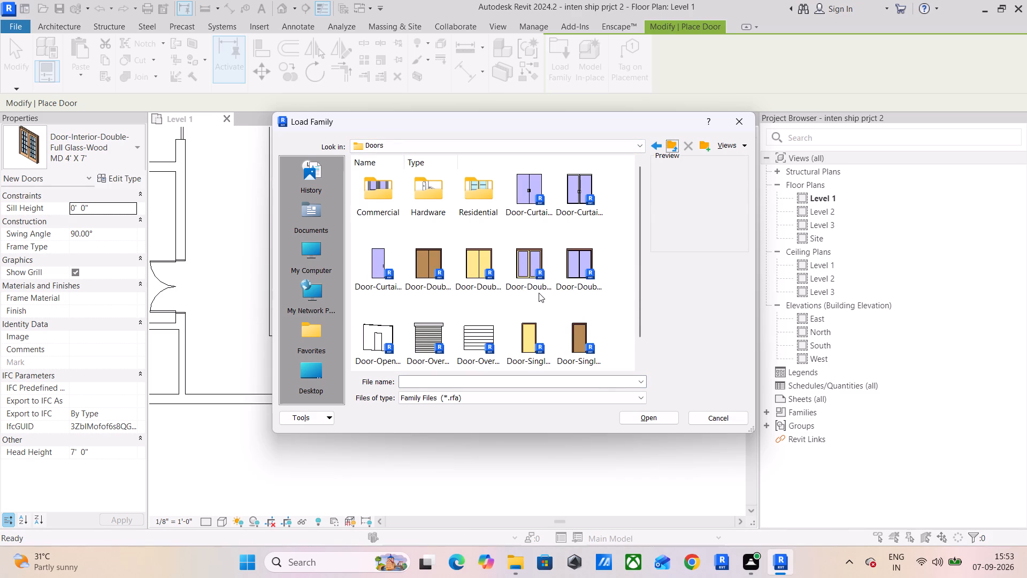
double_click(467, 195)
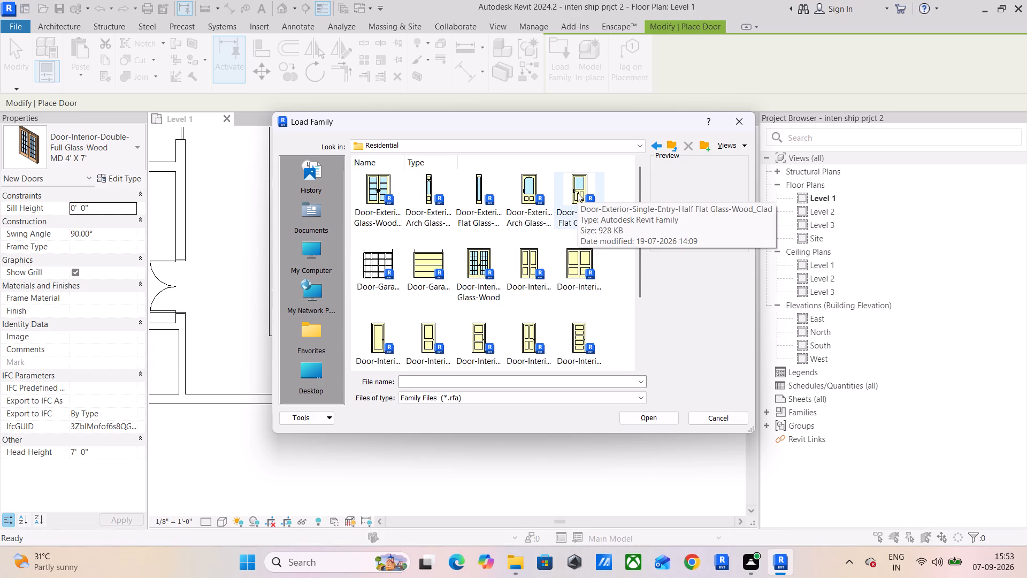
scroll(577, 193, down, 3)
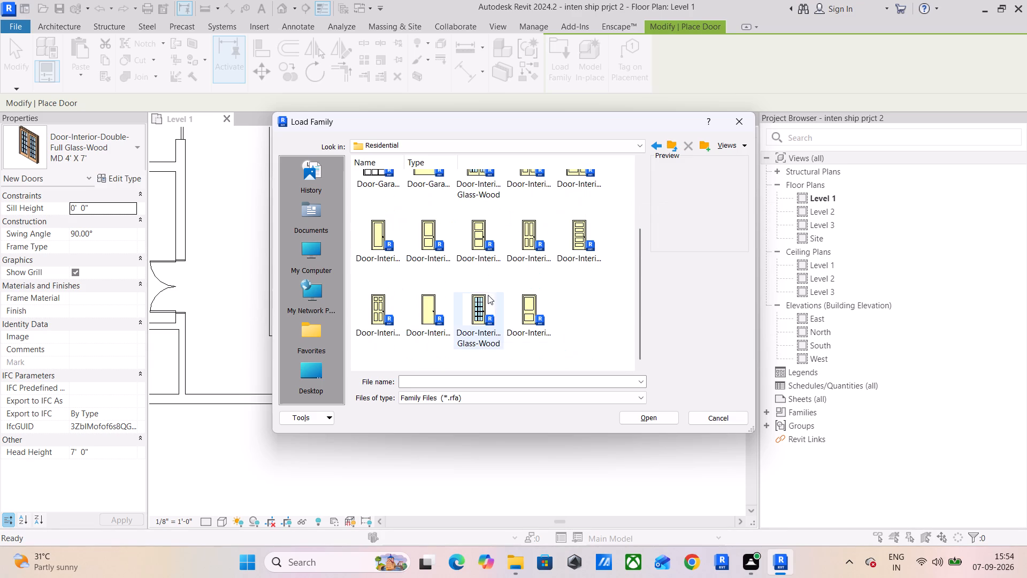
scroll(578, 270, up, 5)
click(578, 203)
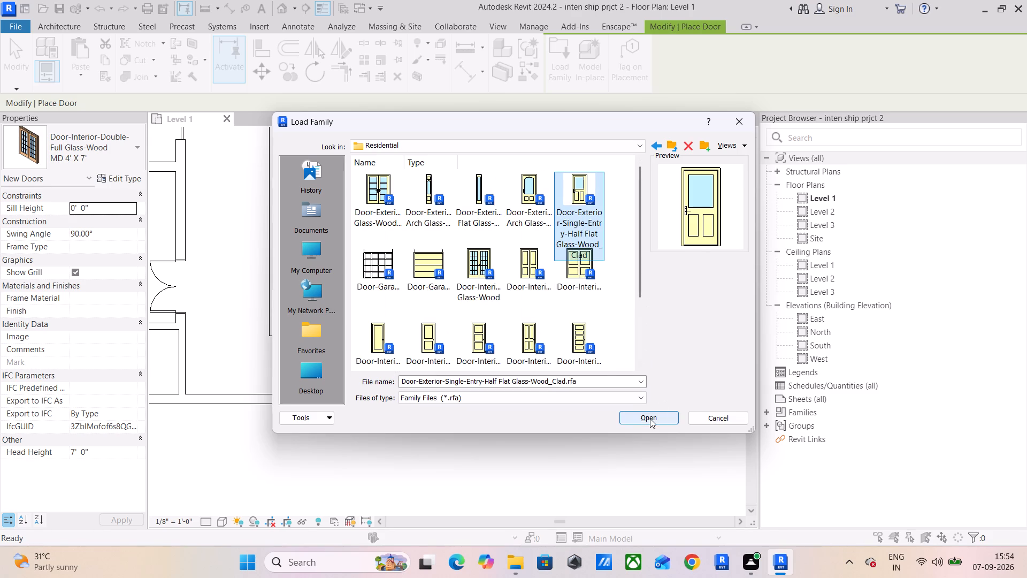
click(729, 127)
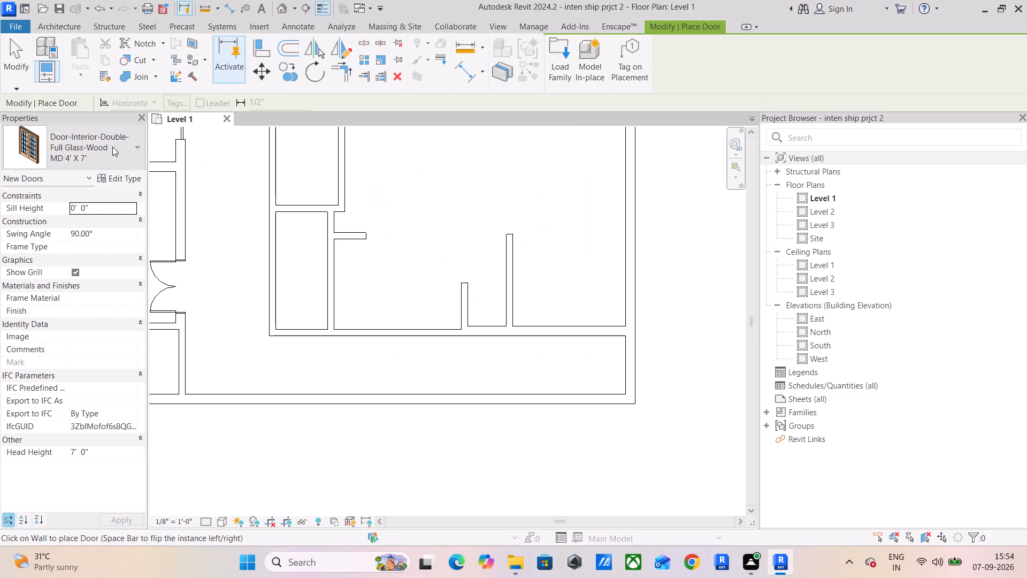
Duplicate the Door-Exterior-Single-Entry-Half Flat Glass-Wood_Clad 2'6" X 7' type as 3' X 7'.
click(139, 156)
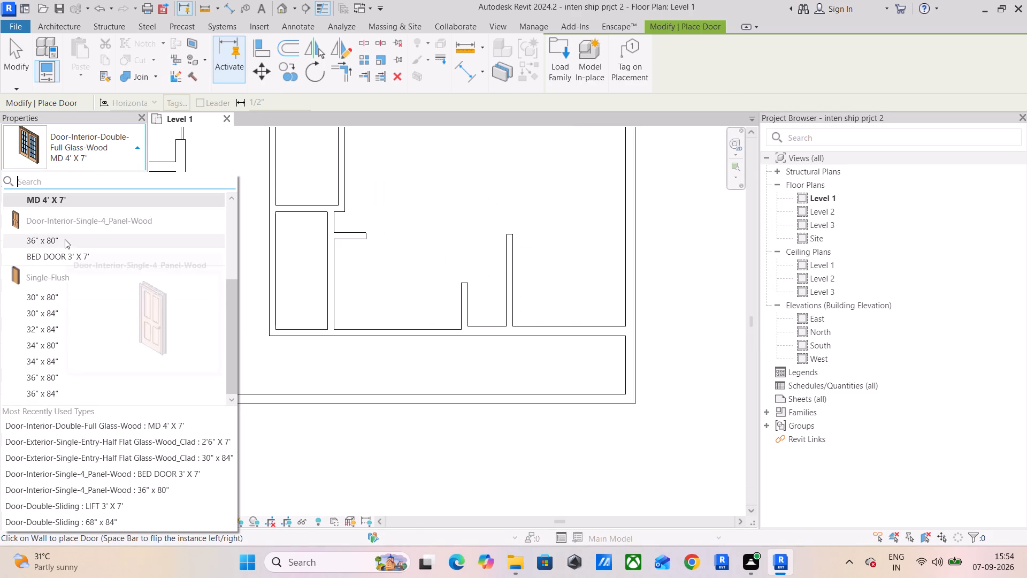
scroll(65, 239, up, 4)
click(62, 255)
click(47, 281)
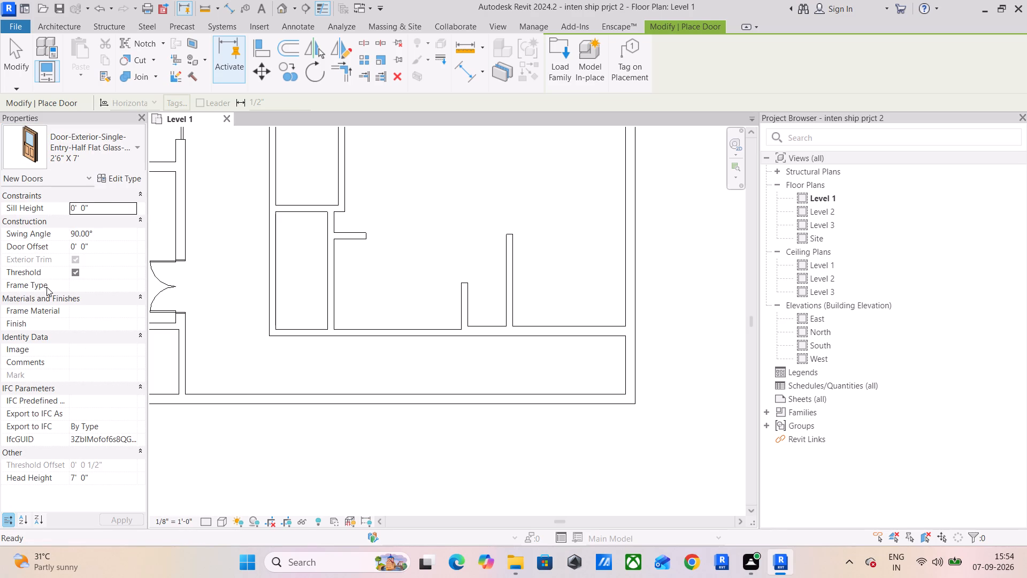
click(117, 181)
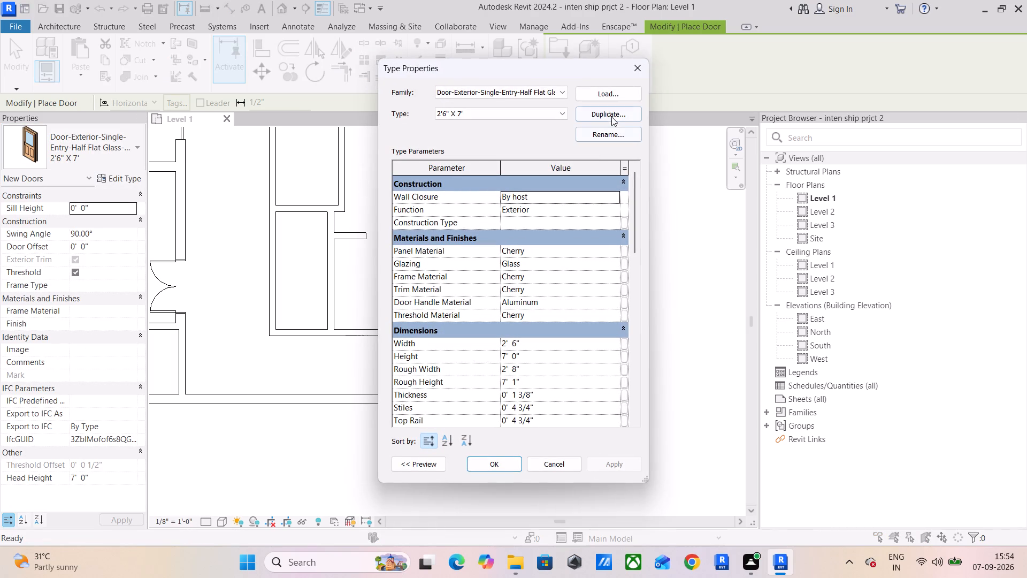
click(611, 114)
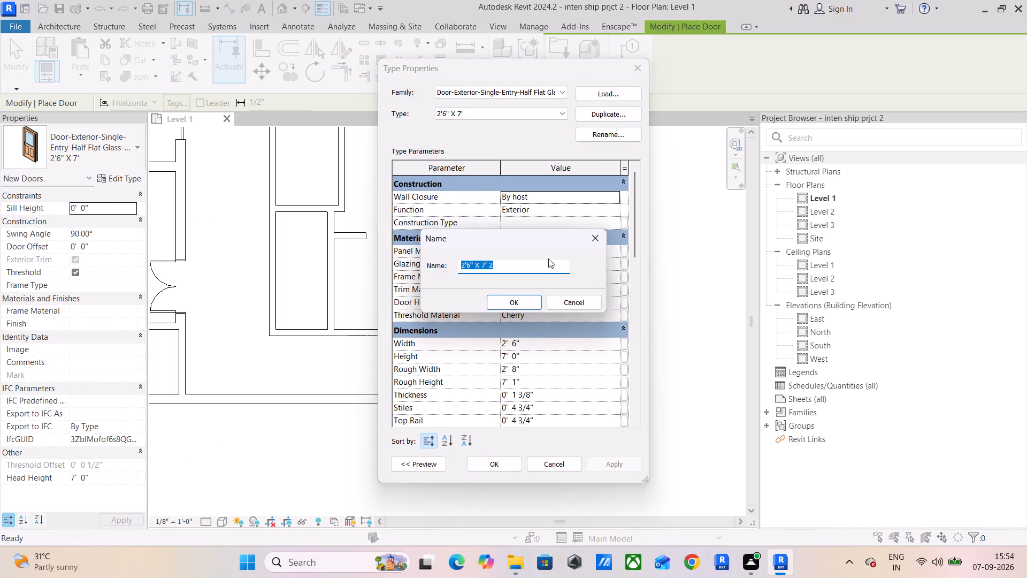
text(3')
key(space)
text(X 7')
key(Return)
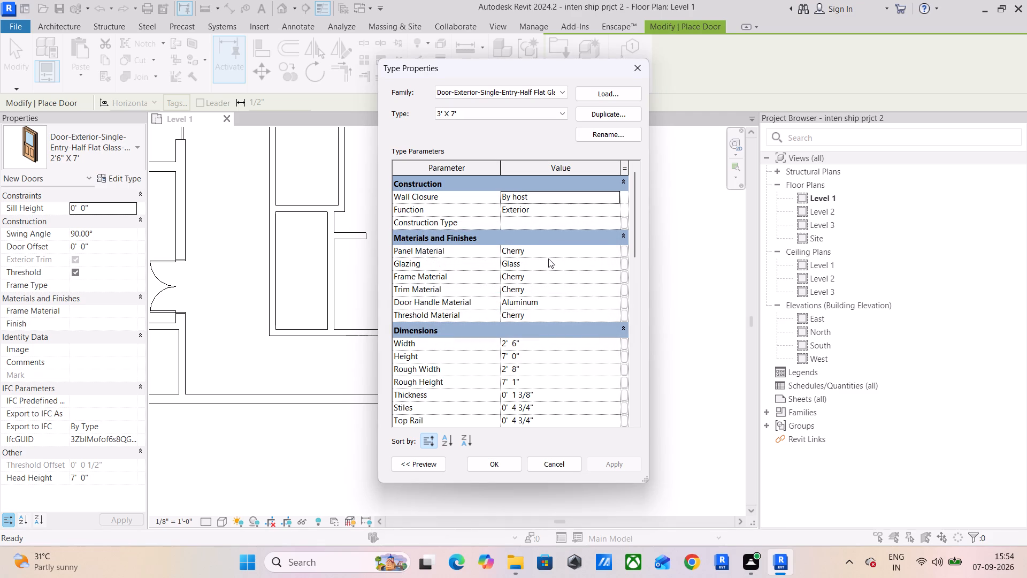
Set the new 3' X 7' door type's width to 3'-0" and apply it.
click(535, 340)
key(2)
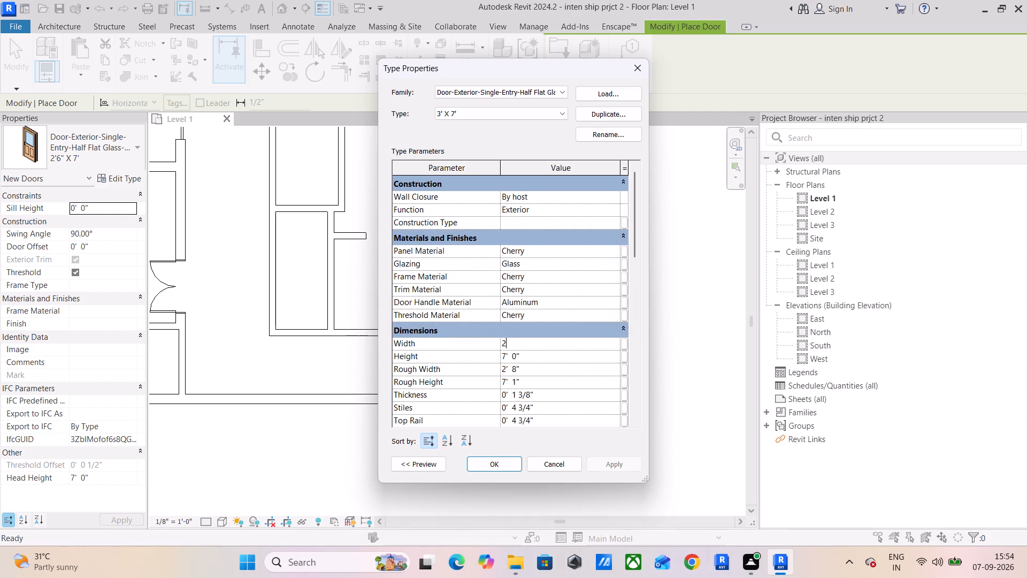
key(BackSpace)
text(3')
key(Return)
click(622, 467)
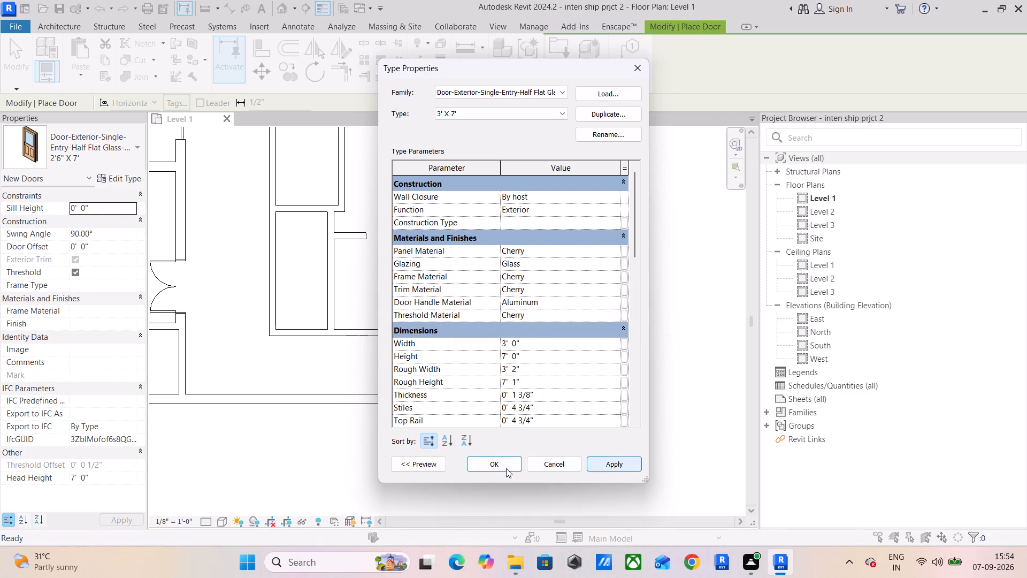
click(500, 468)
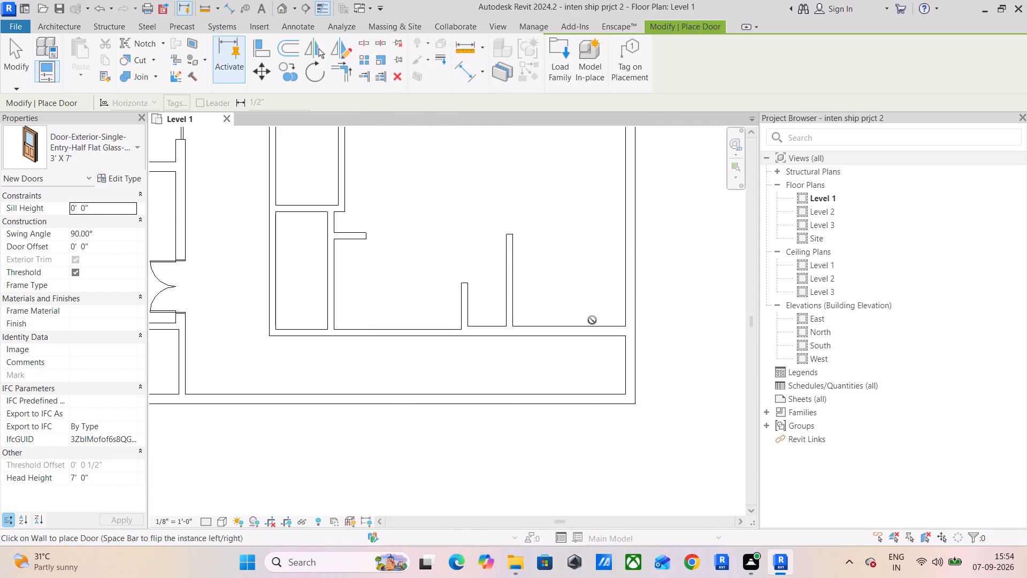
Place a 3' X 7' half-glazed door in the right block's lower wall, swinging inward and centred 2'-0" from the right exterior wall.
key(space)
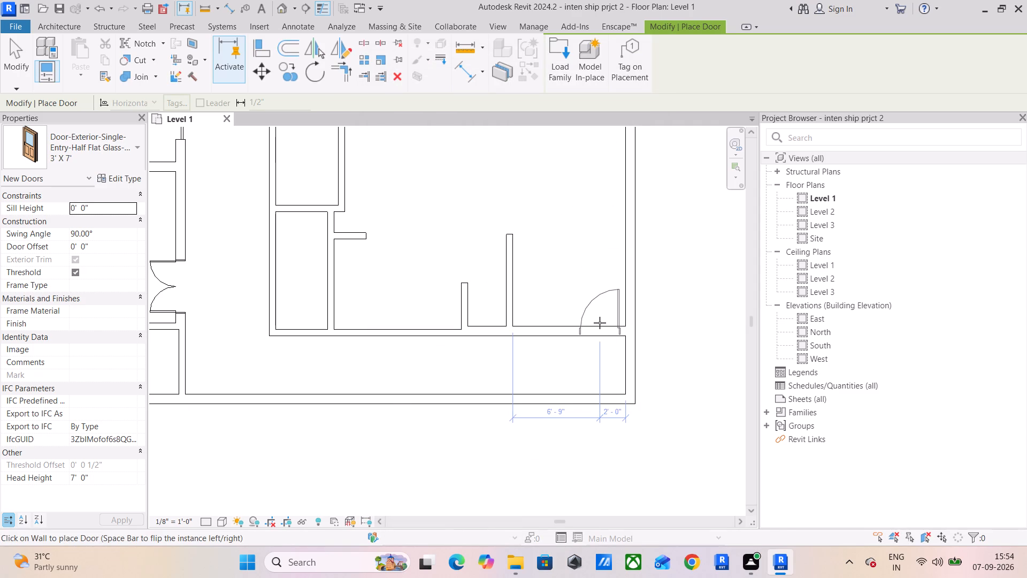
click(600, 323)
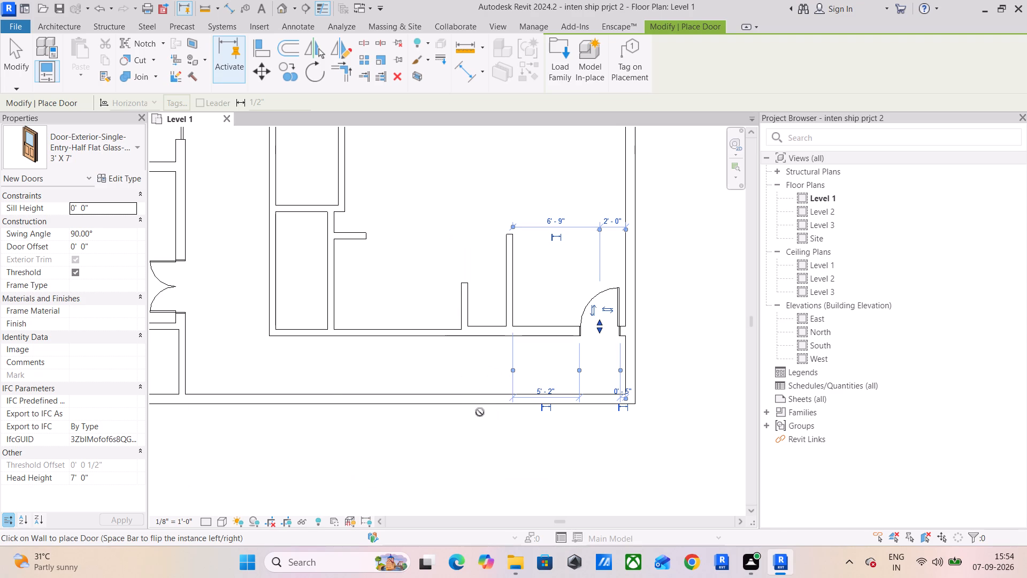
key(Escape)
key(Escape)
key(Escape)
key(Escape)
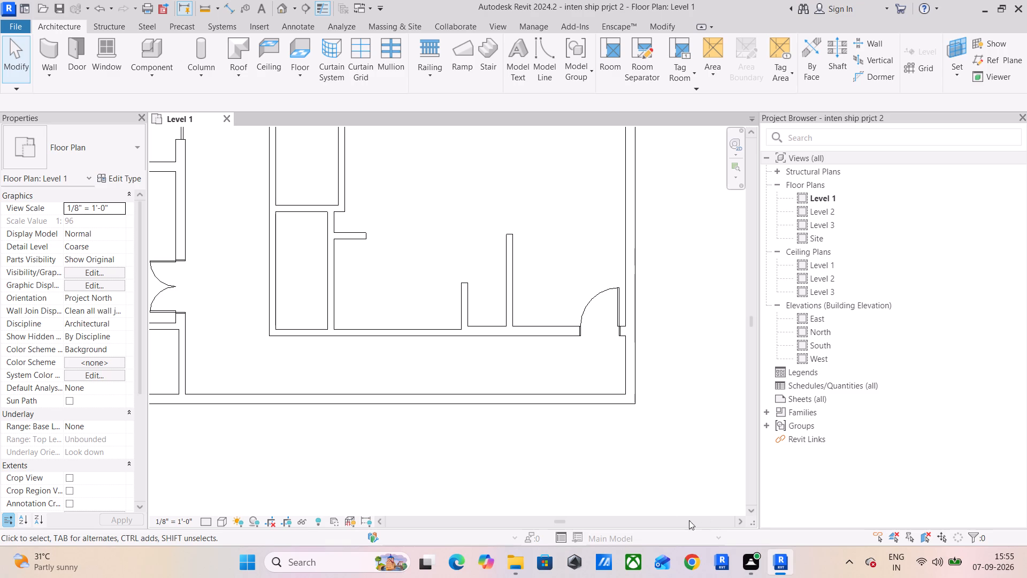
Draw a 7'-7.5" vertical model line upward from the plan's top-left exterior corner.
scroll(649, 509, down, 3)
scroll(647, 554, up, 4)
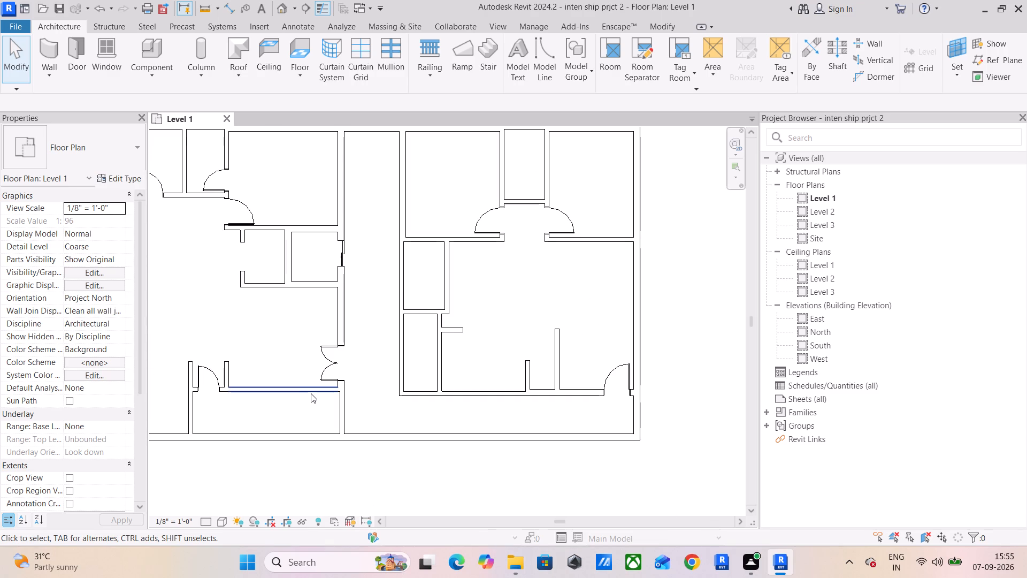
middle_drag(315, 393, 510, 351)
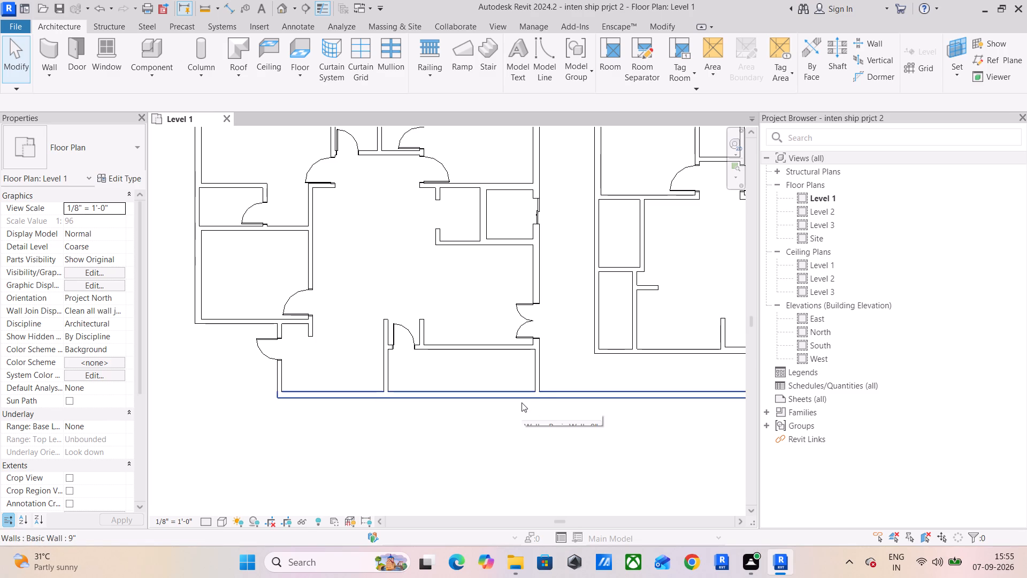
scroll(545, 317, down, 3)
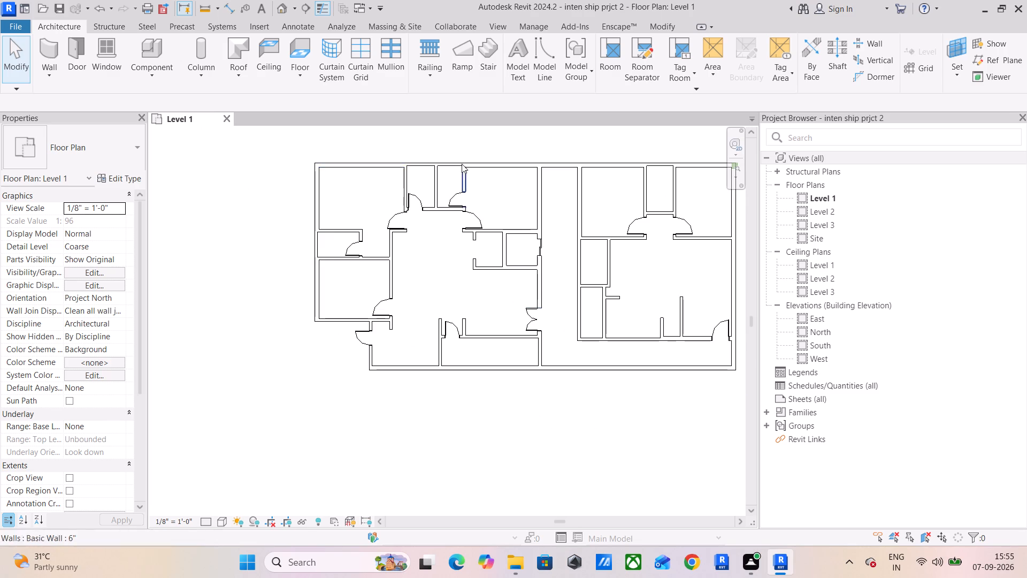
middle_drag(462, 164, 407, 257)
scroll(433, 212, down, 1)
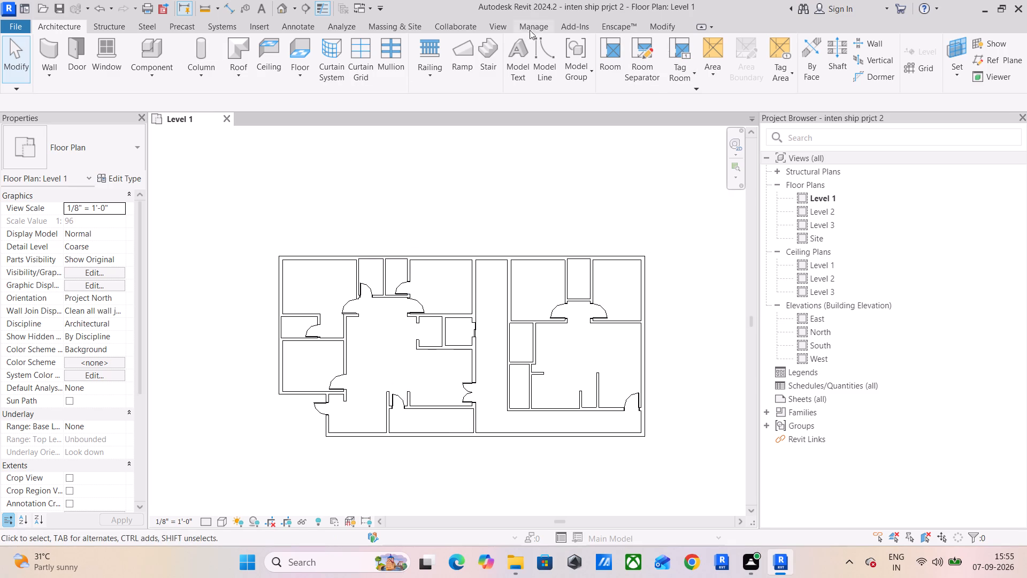
click(538, 49)
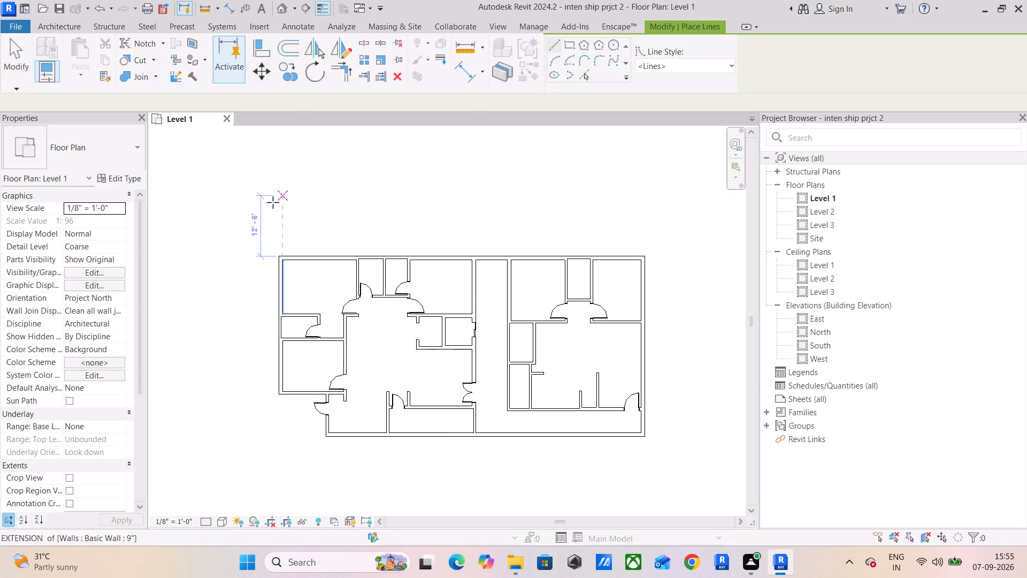
click(274, 254)
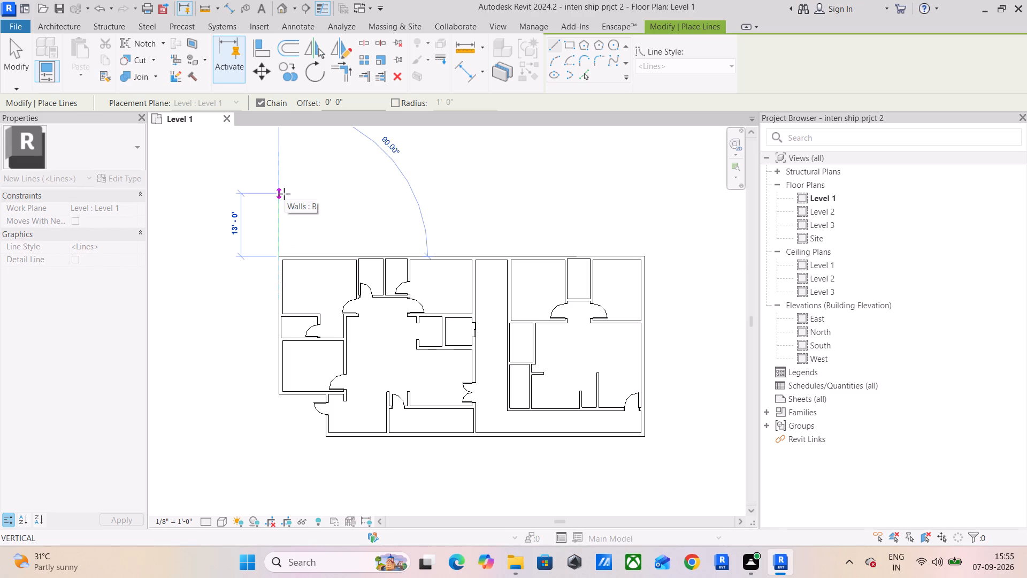
text(7'7.5")
key(Return)
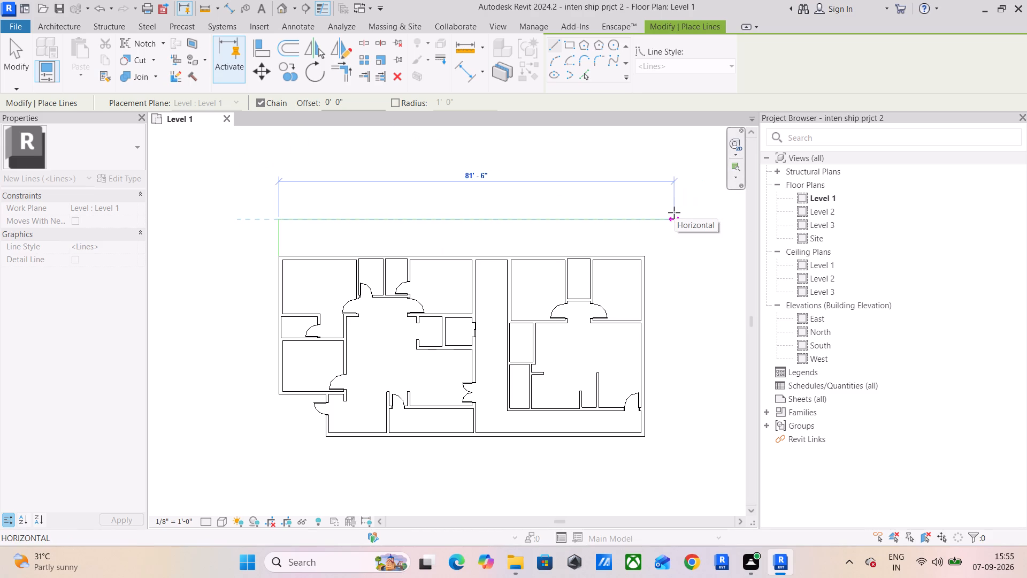
key(Escape)
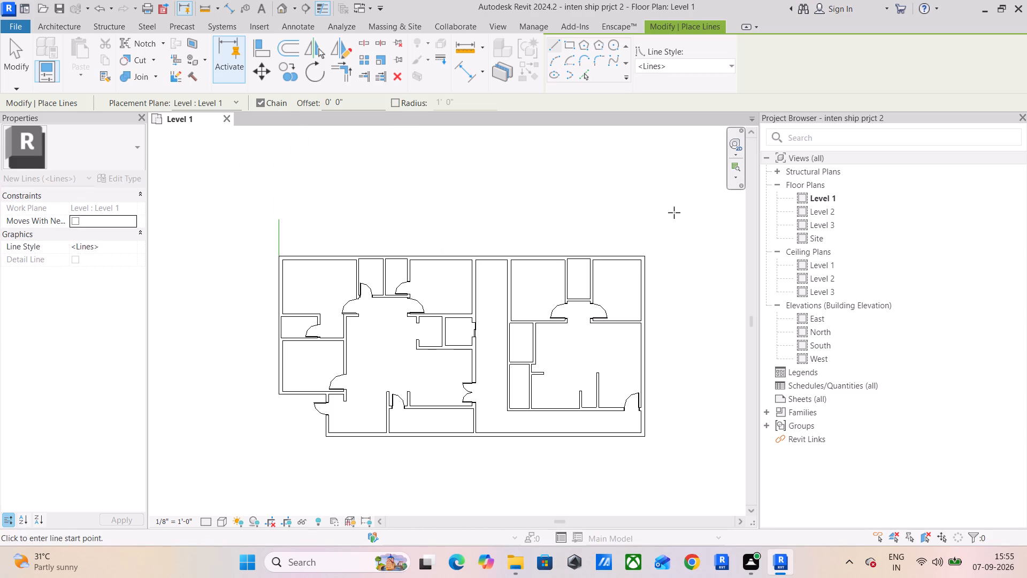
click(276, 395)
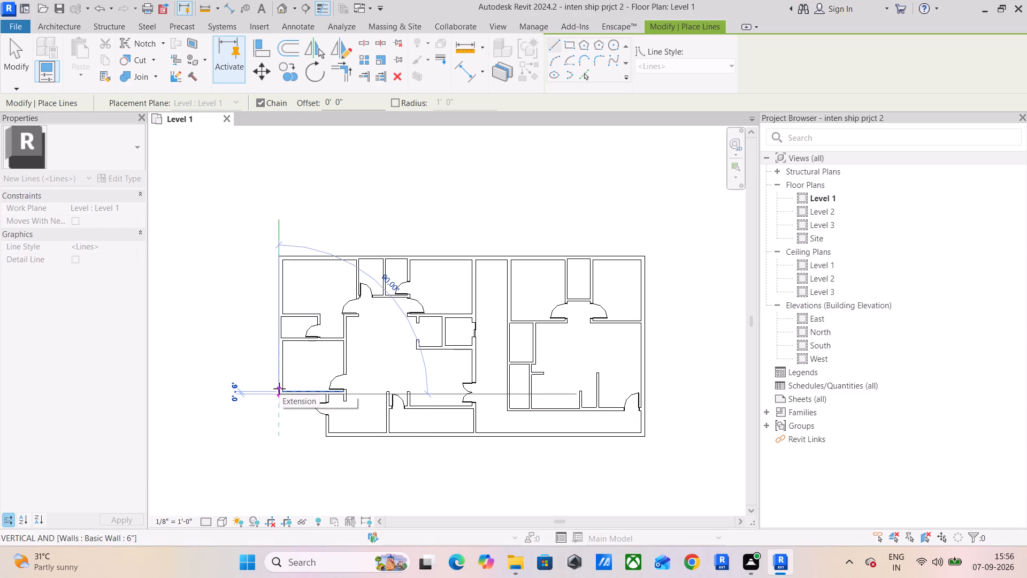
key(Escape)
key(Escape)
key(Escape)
Measure the widths of the left block's lower-left room, the small room above it and the passage beside that room's door.
scroll(304, 379, up, 5)
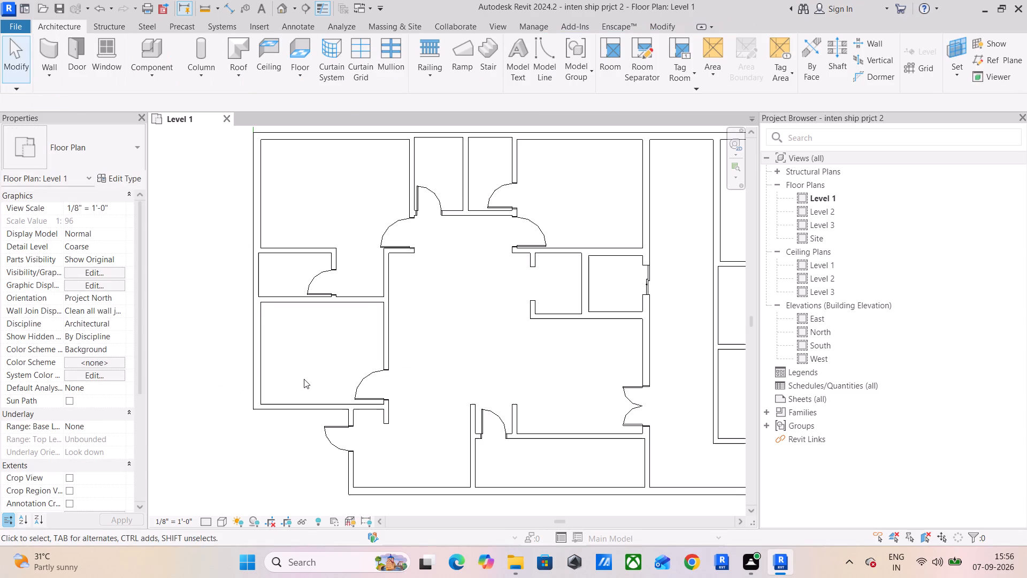
click(204, 7)
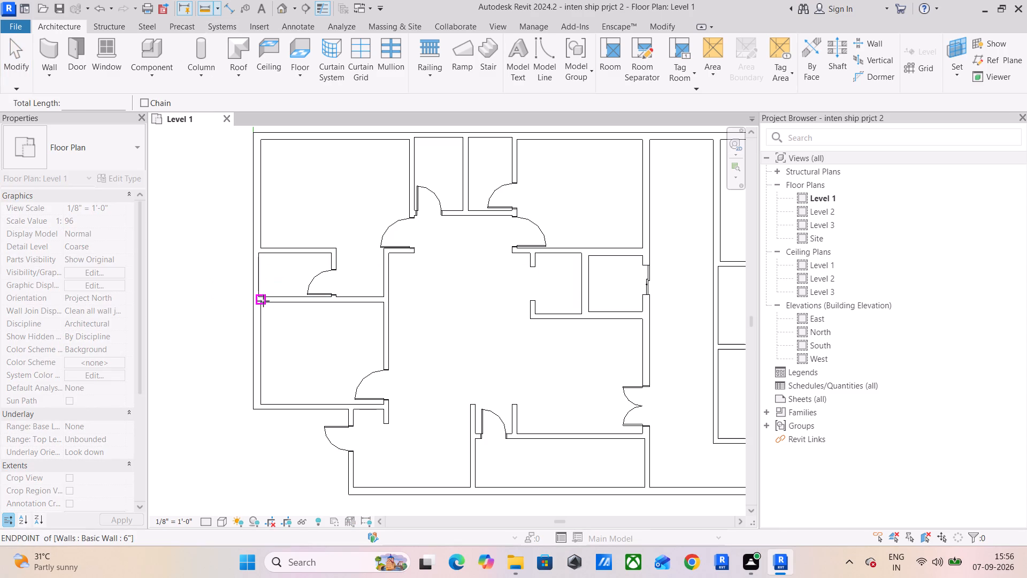
click(263, 301)
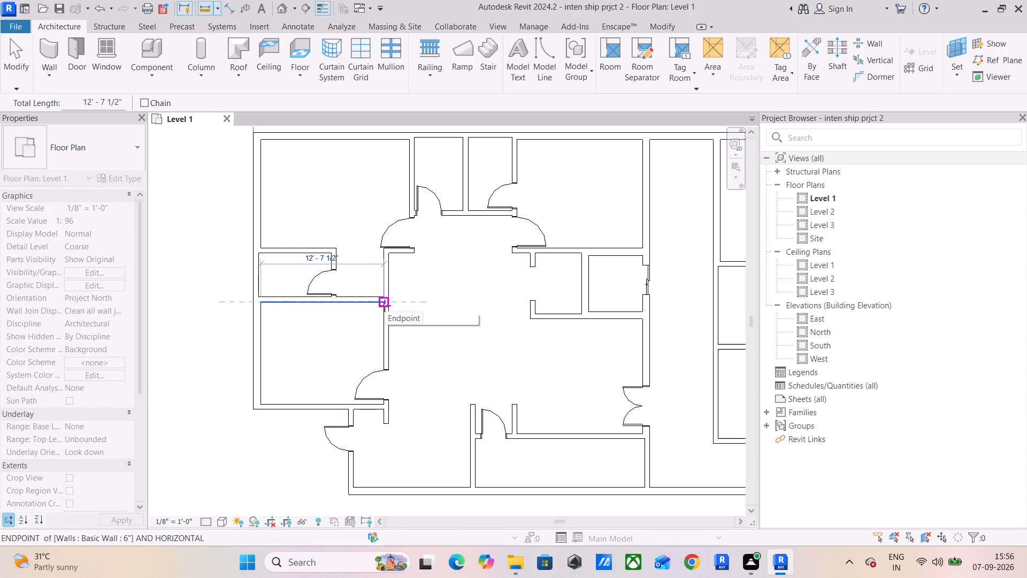
key(Escape)
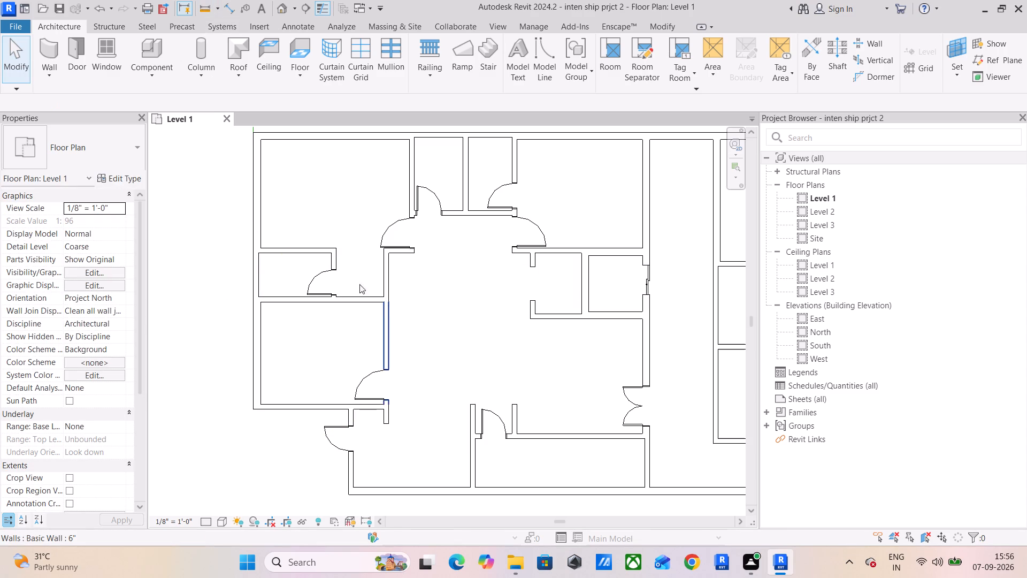
click(203, 8)
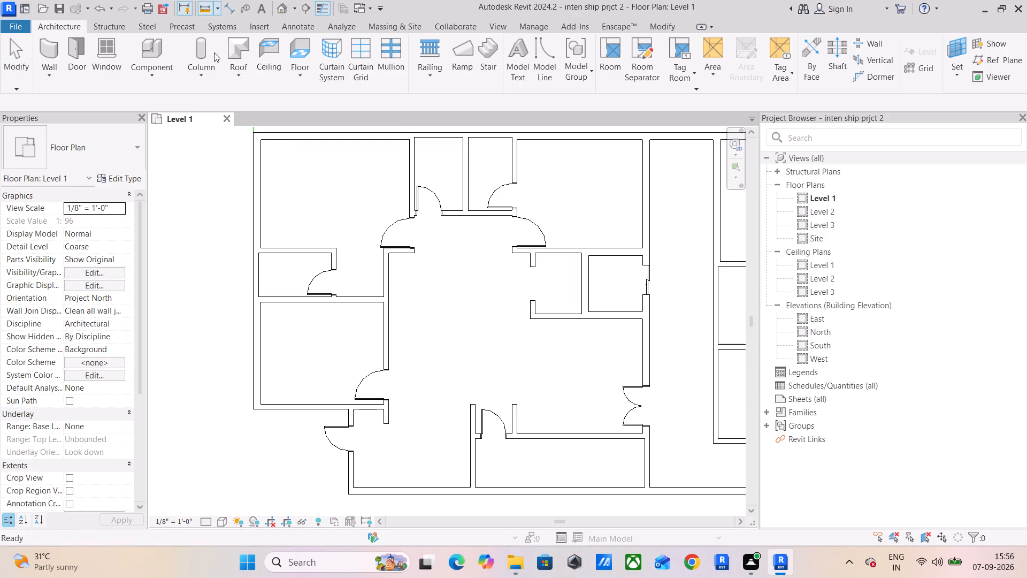
click(258, 293)
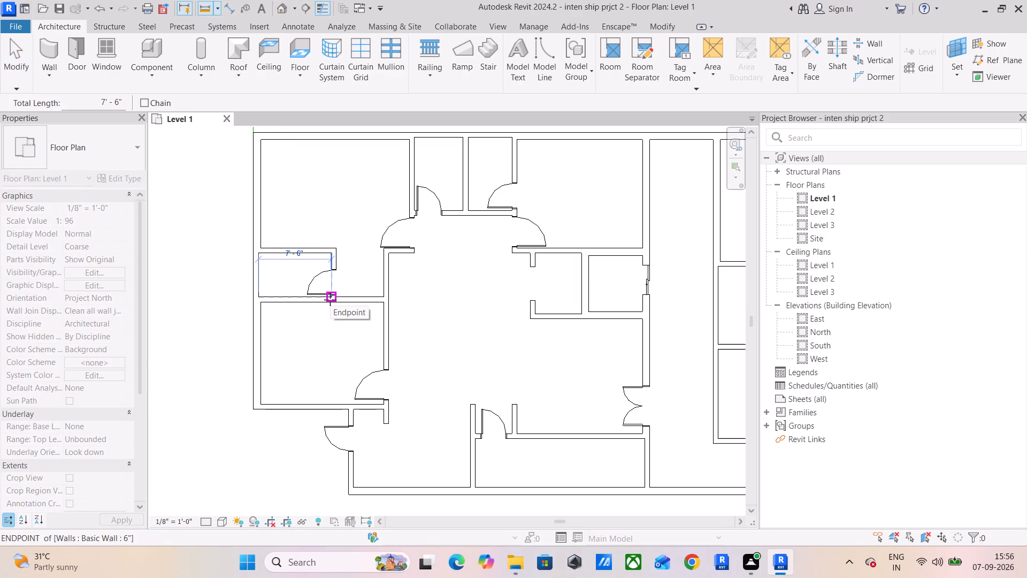
key(Escape)
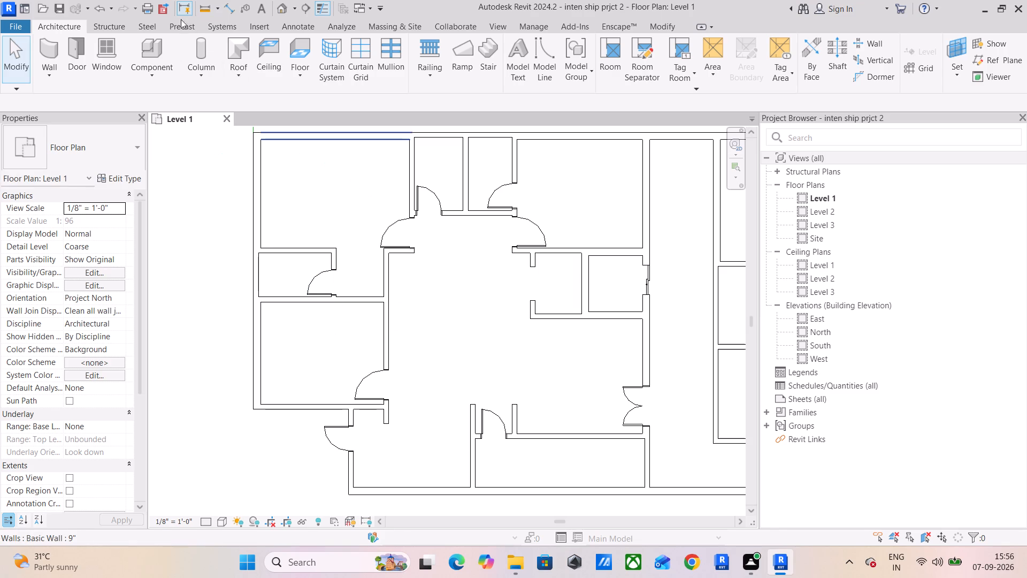
click(204, 14)
click(335, 295)
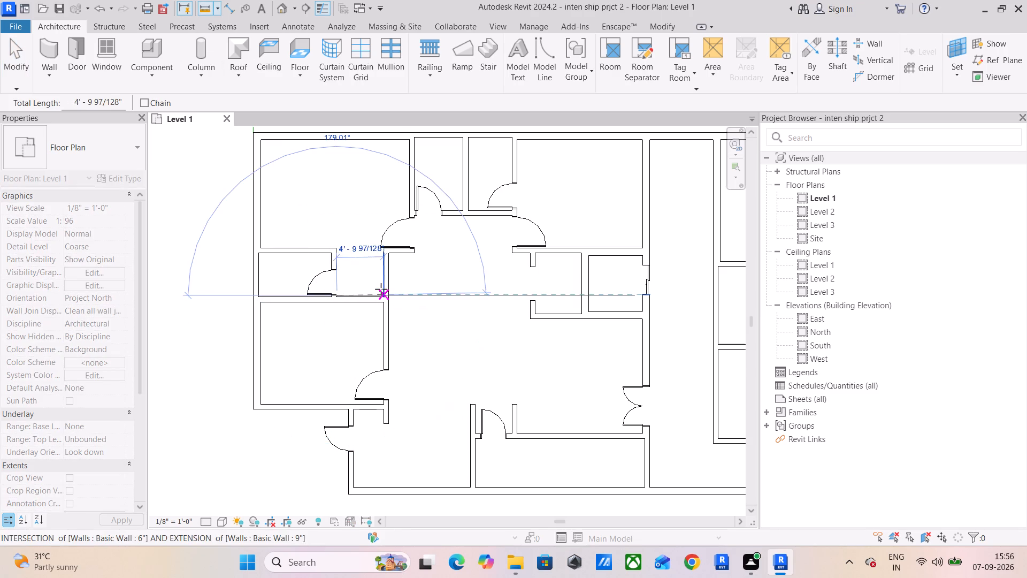
scroll(381, 296, up, 6)
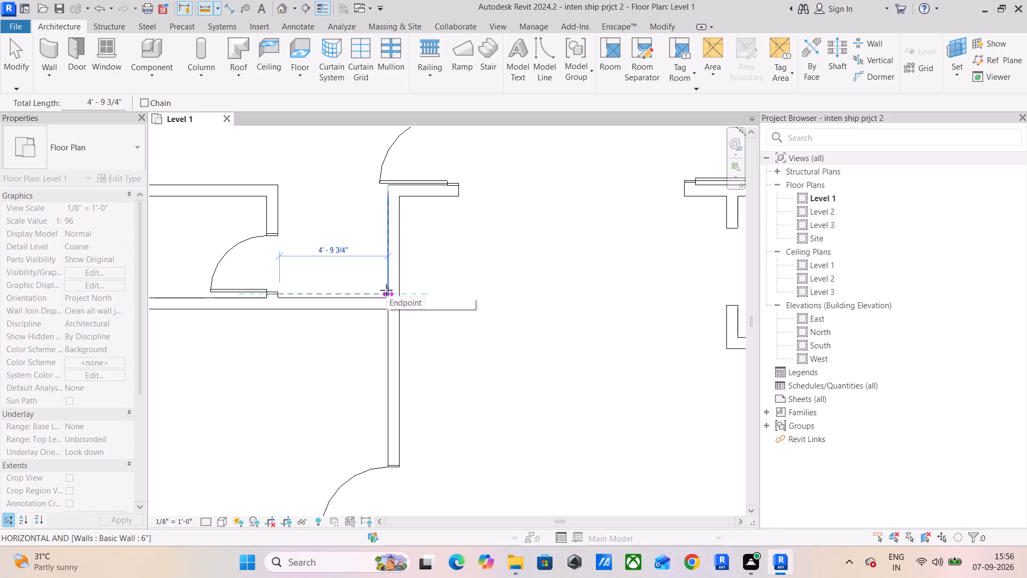
key(Escape)
key(Escape)
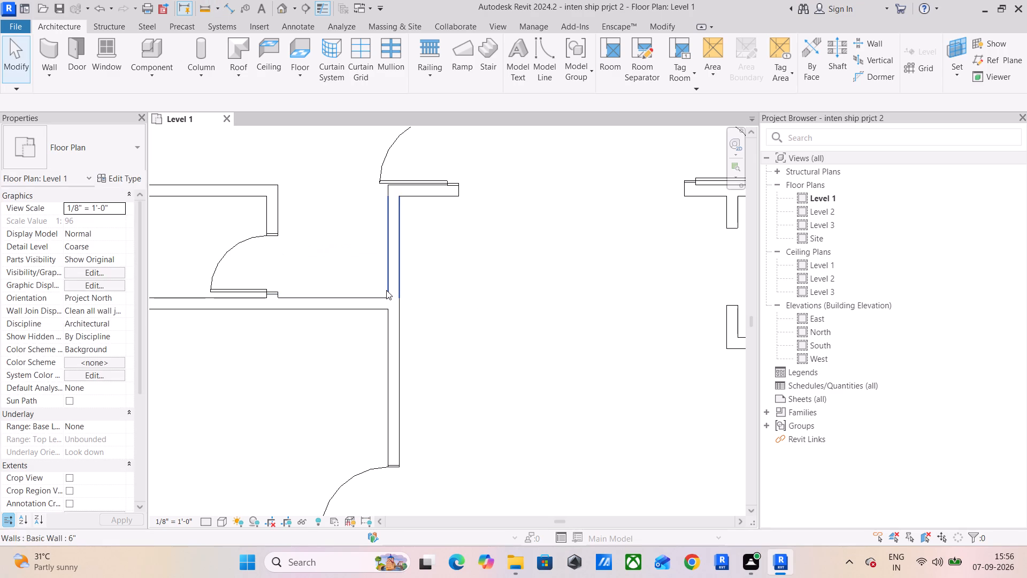
key(Escape)
key(Escape)
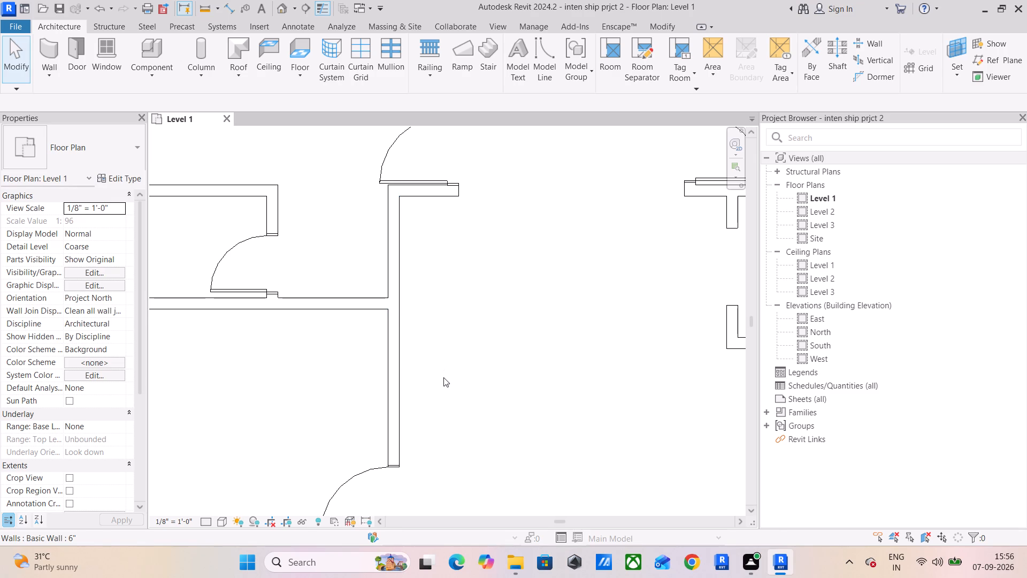
Draw a 7'-7.5" horizontal model line outward to the left from the lower-left room's exterior corner.
scroll(351, 370, down, 3)
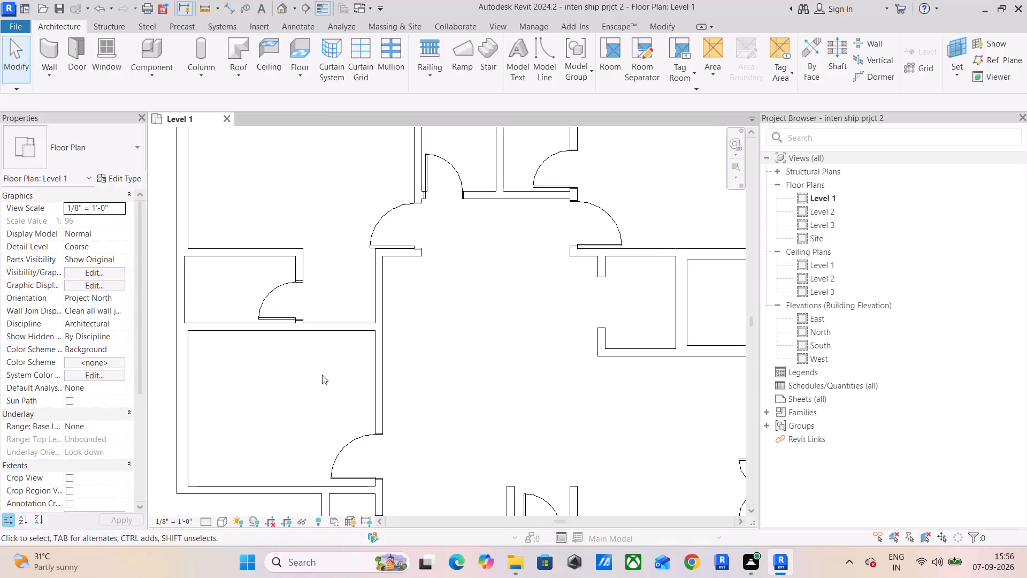
middle_drag(322, 375, 372, 377)
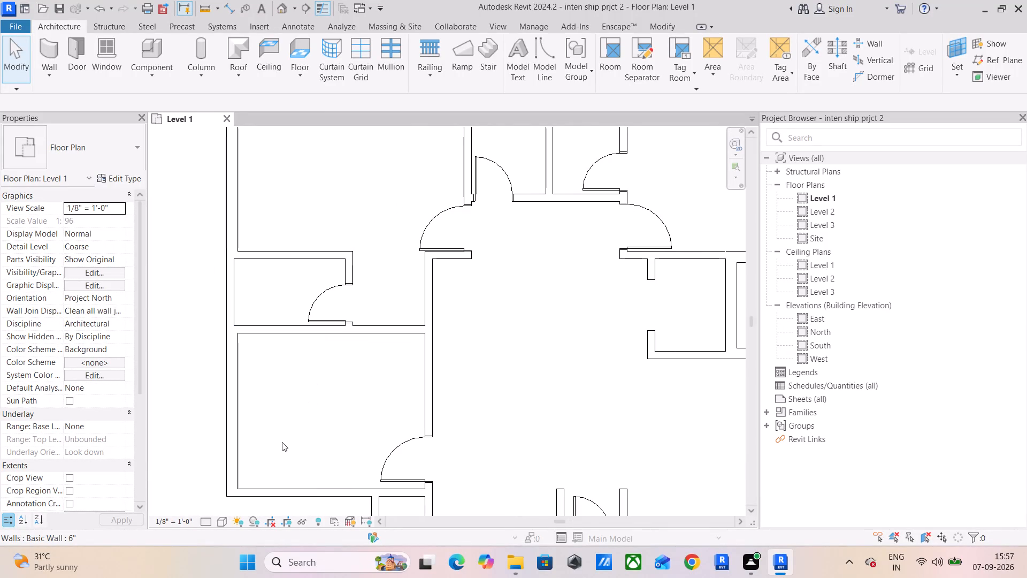
click(551, 71)
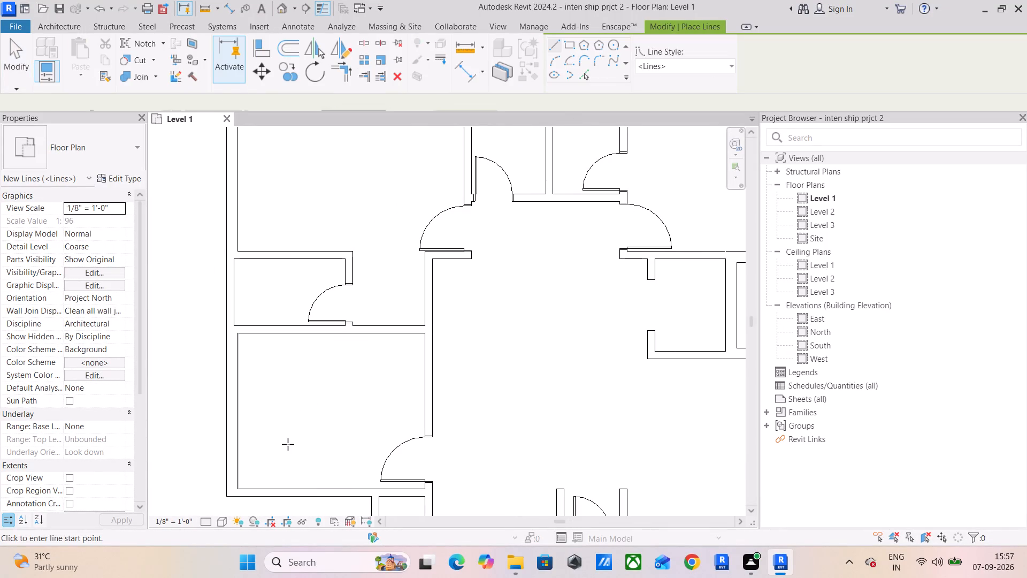
middle_drag(300, 446, 534, 348)
drag(458, 394, 456, 394)
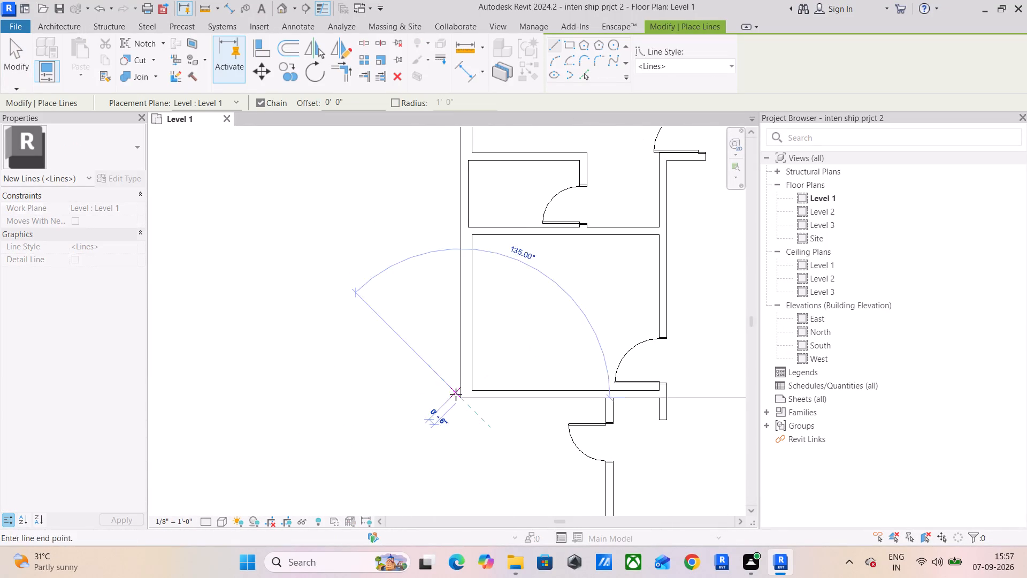
drag(456, 394, 452, 395)
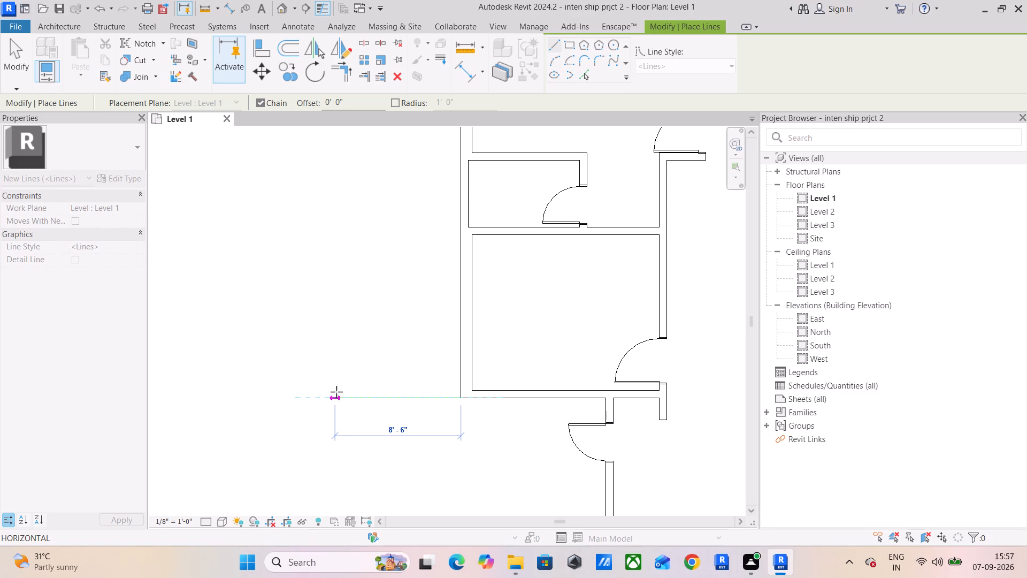
text(7'7.5")
key(Return)
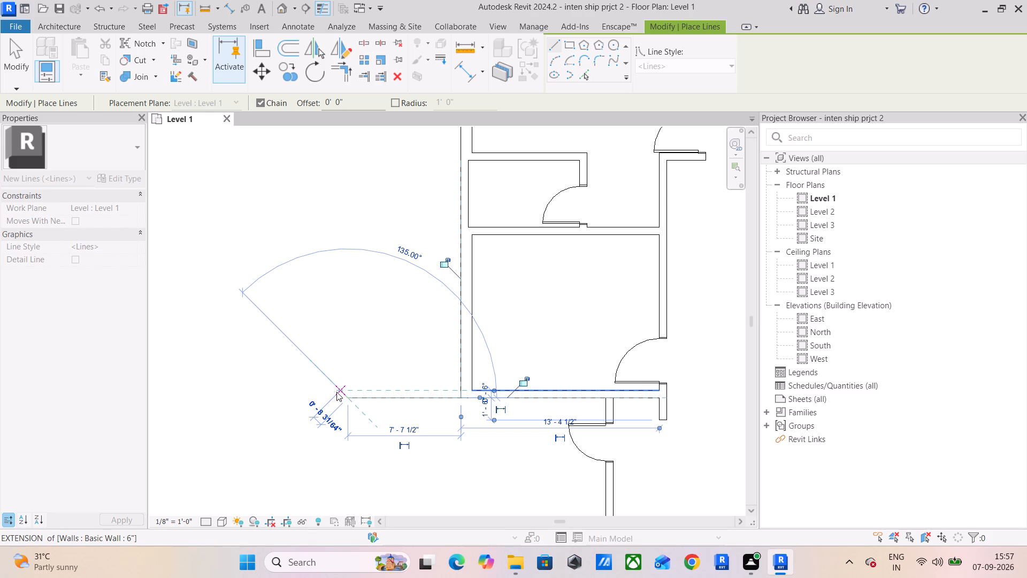
key(Escape)
Draw a 7'-7.5" horizontal model line outward to the right from the right exterior wall, level with the right block's lower wall.
scroll(491, 457, down, 3)
middle_drag(471, 451, 139, 408)
scroll(766, 408, down, 4)
scroll(674, 379, down, 5)
middle_drag(623, 384, 366, 389)
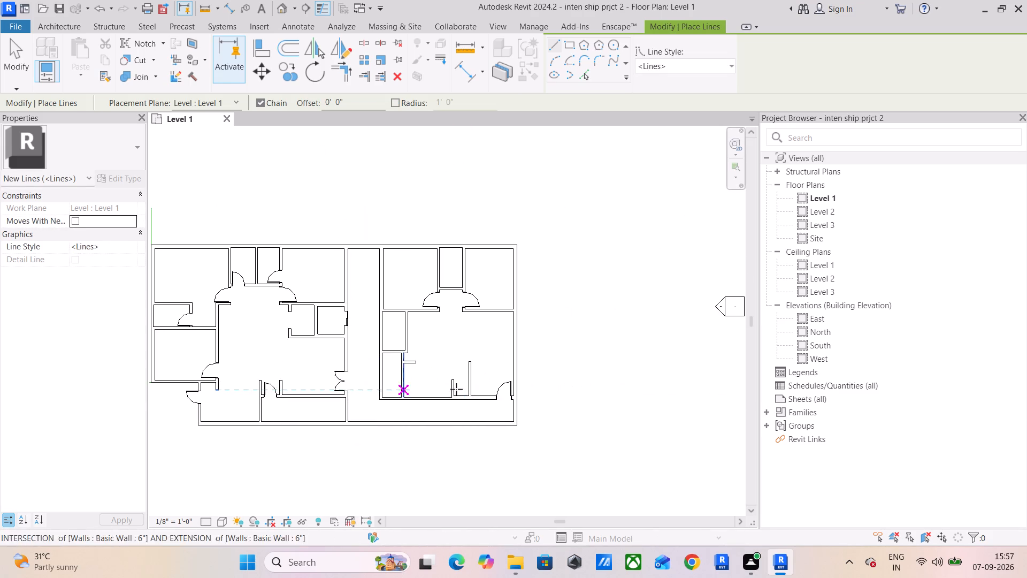
scroll(520, 396, up, 9)
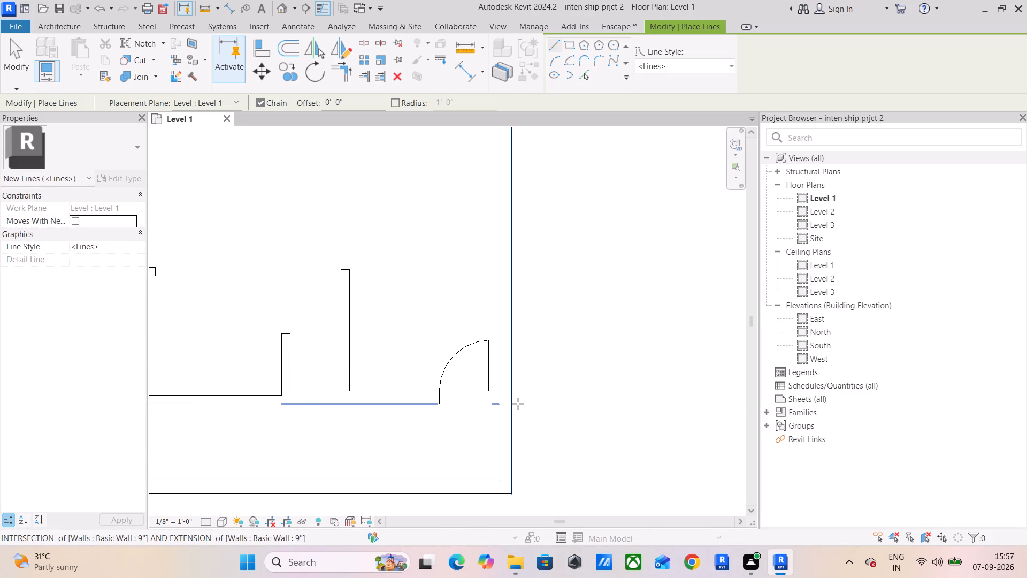
click(512, 404)
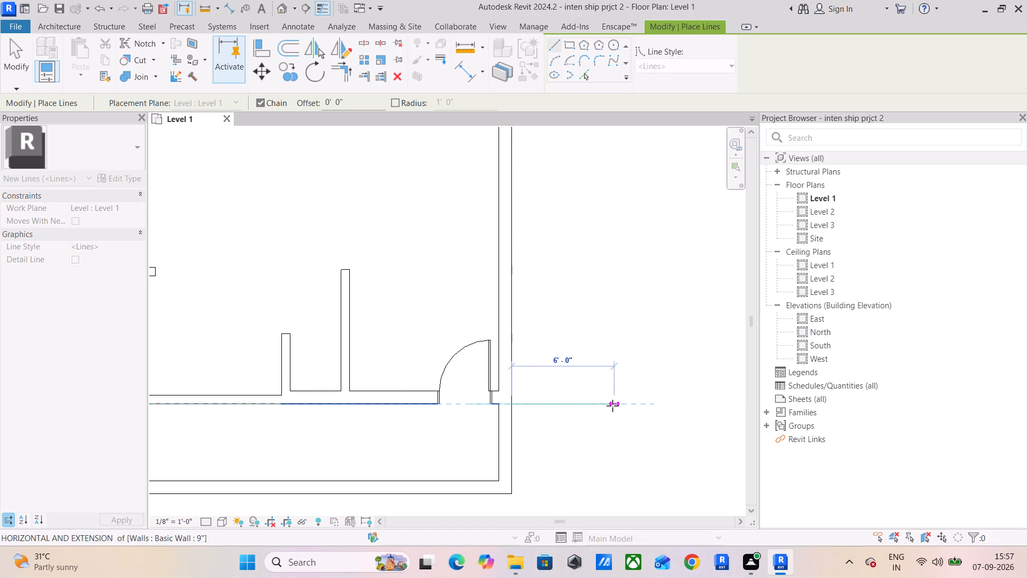
text(7'7.5")
key(Return)
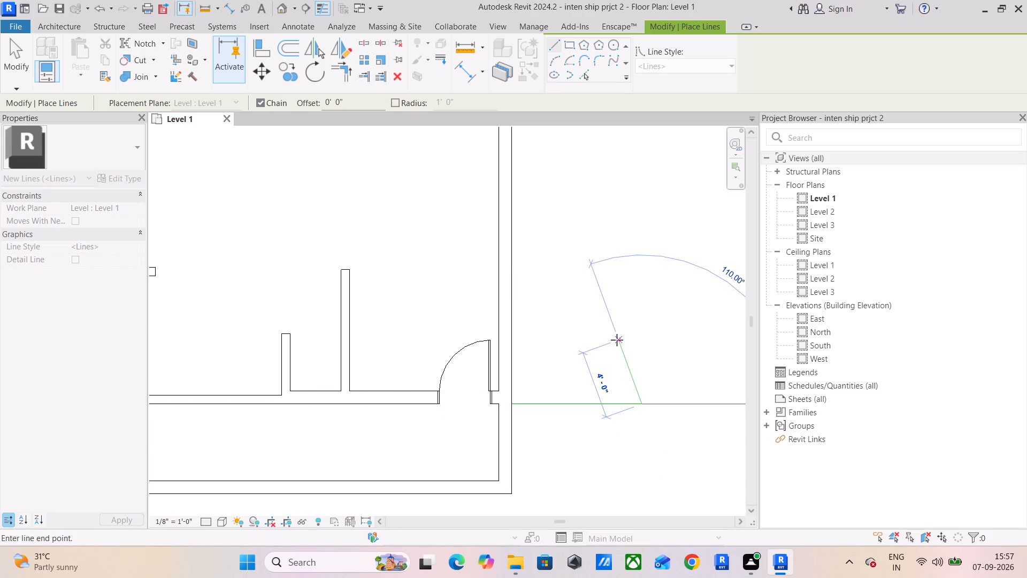
key(Escape)
Draw a 10' vertical model line downward from the building's bottom exterior wall, below the right block.
scroll(644, 325, down, 3)
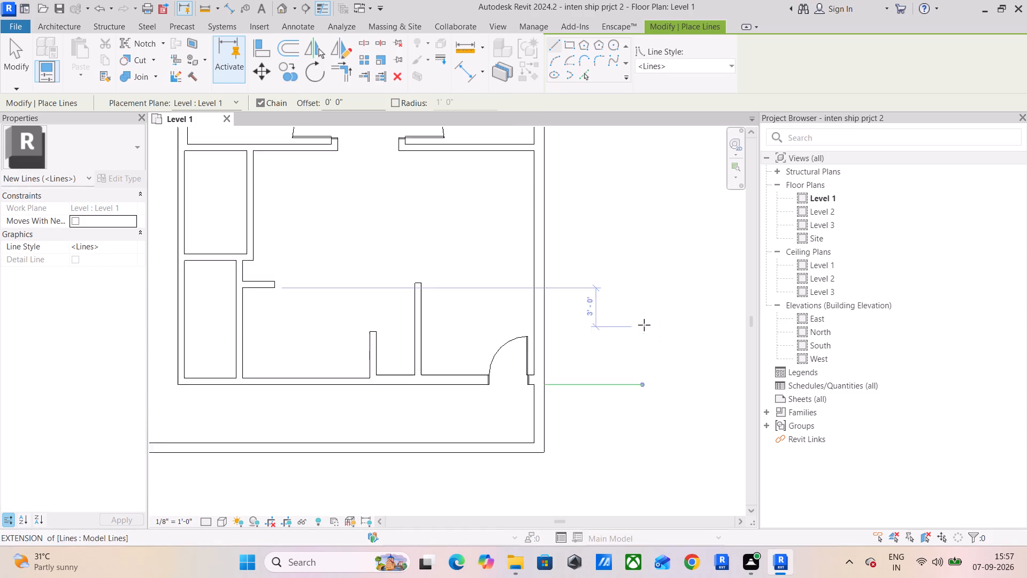
scroll(644, 325, down, 1)
click(372, 424)
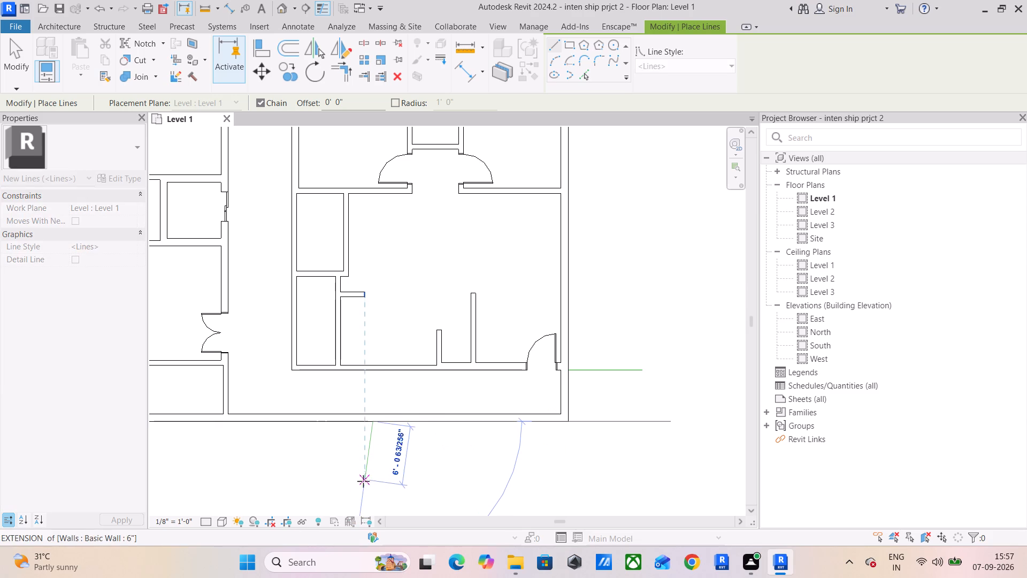
text(10')
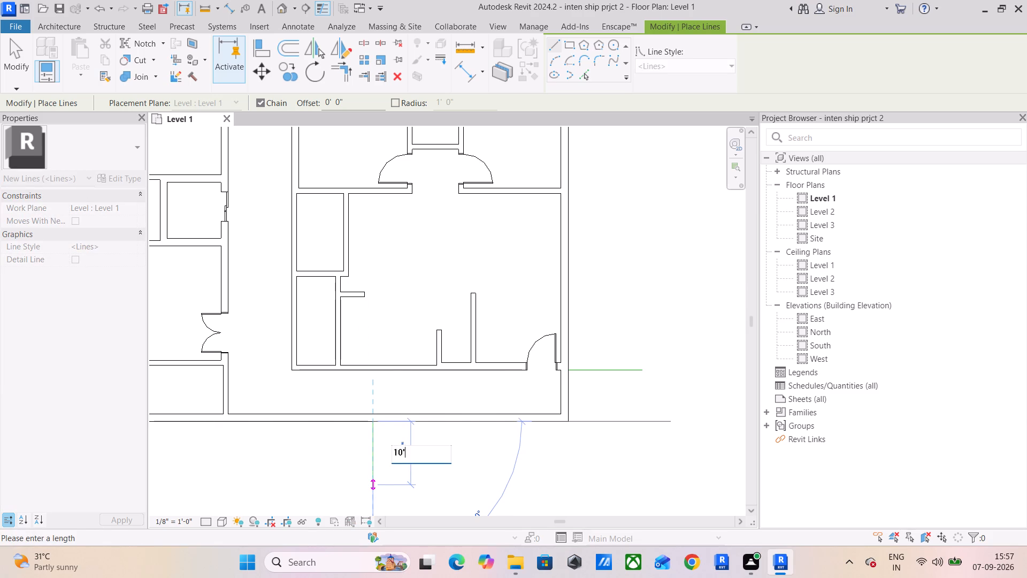
key(Return)
key(Escape)
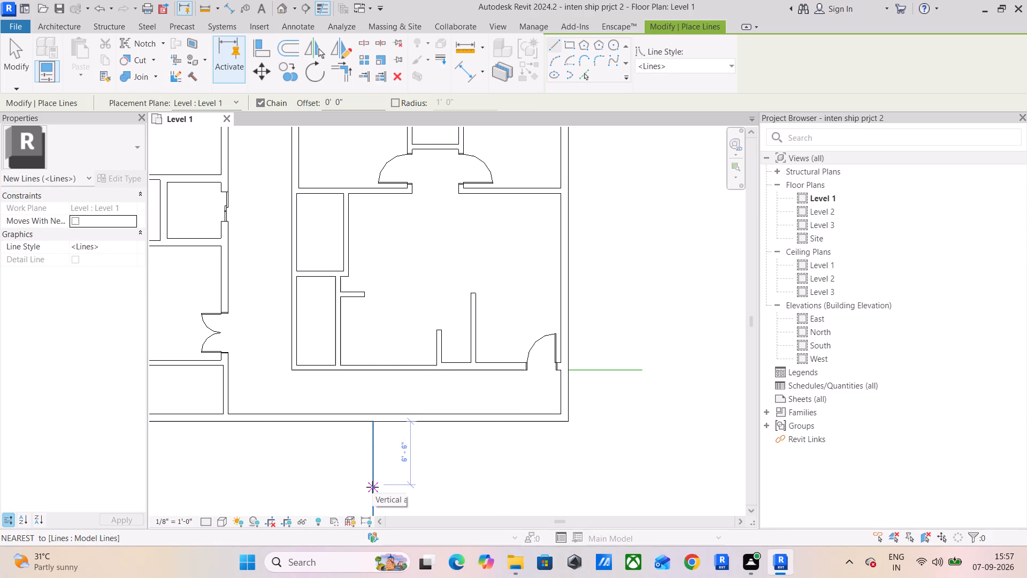
Draw model lines from the 10' line's lower end across and up to the outer end of the right-side offset line.
scroll(372, 487, down, 5)
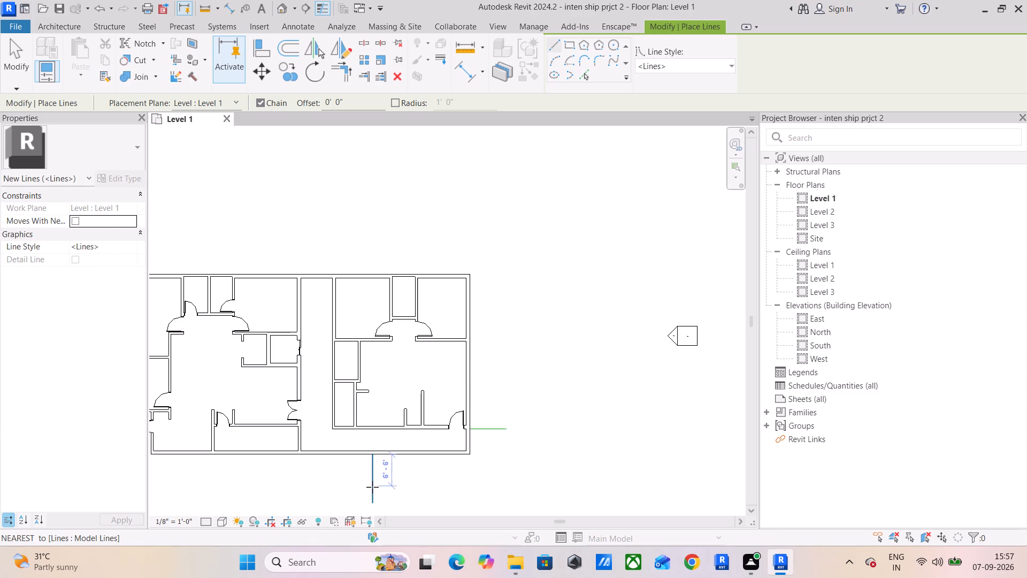
click(373, 505)
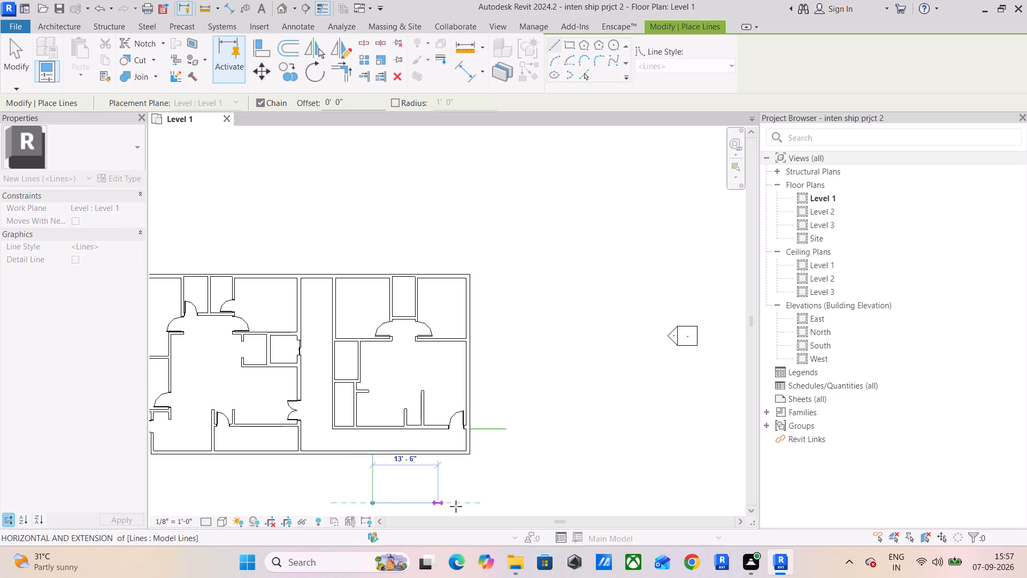
click(505, 508)
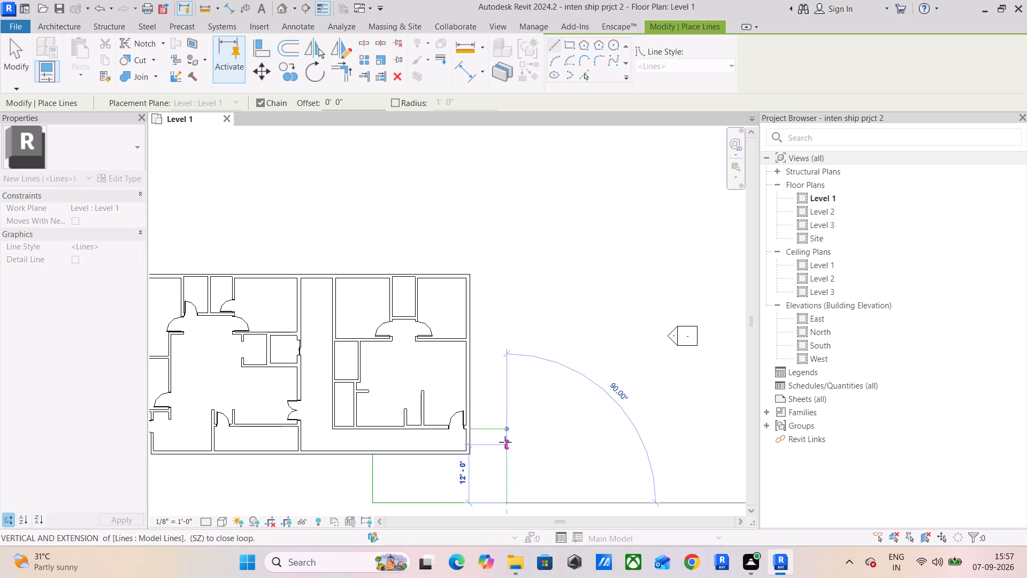
click(505, 432)
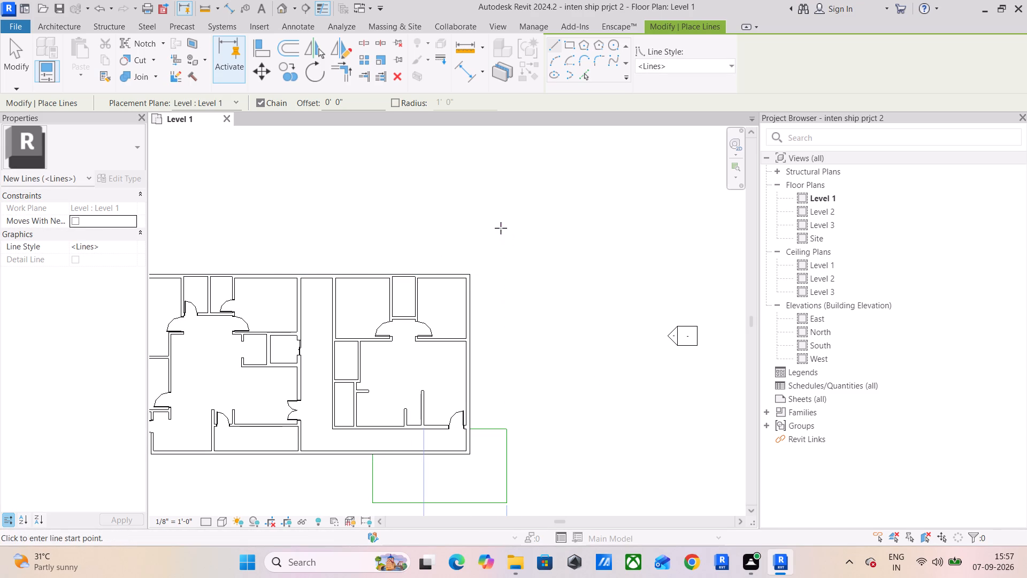
Draw the top boundary model line from above the right offset line's outer end to the upper end of the top-left offset line.
middle_drag(511, 245, 520, 309)
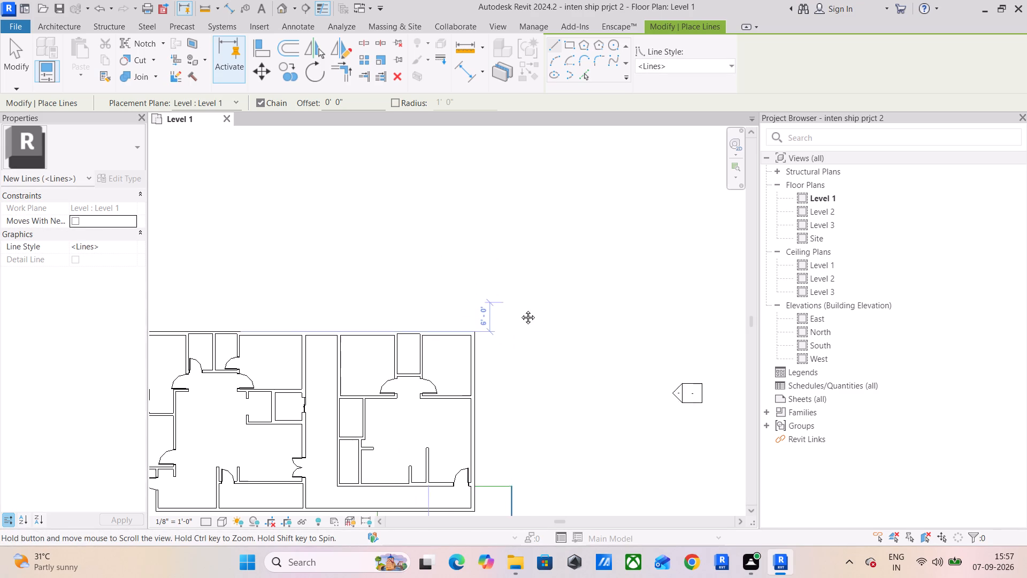
middle_drag(520, 309, 579, 315)
click(576, 302)
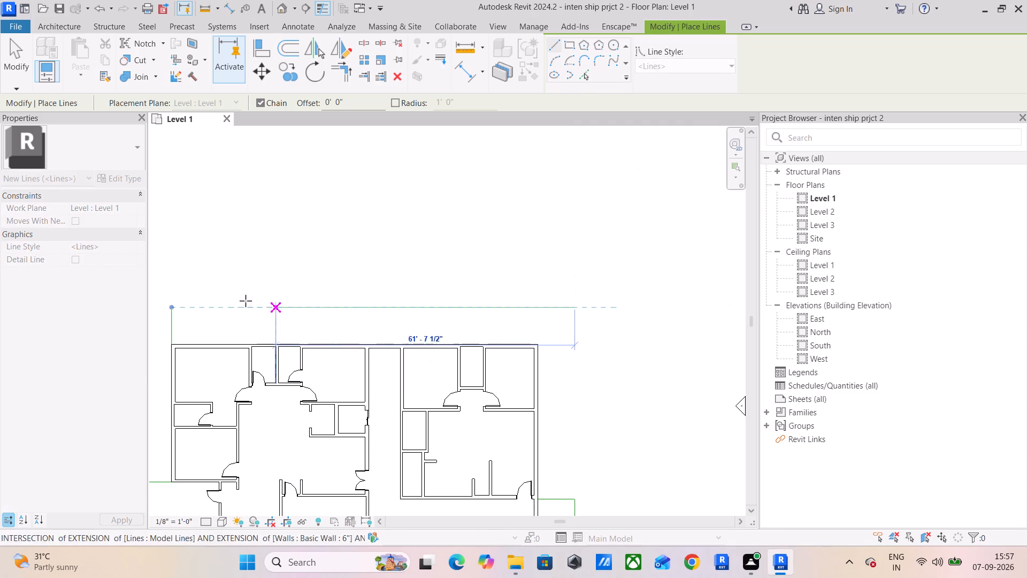
click(175, 302)
Draw a 36'-0" vertical model line left of the building, from the top boundary's level down to the left offset line's outer end.
middle_drag(204, 307, 509, 310)
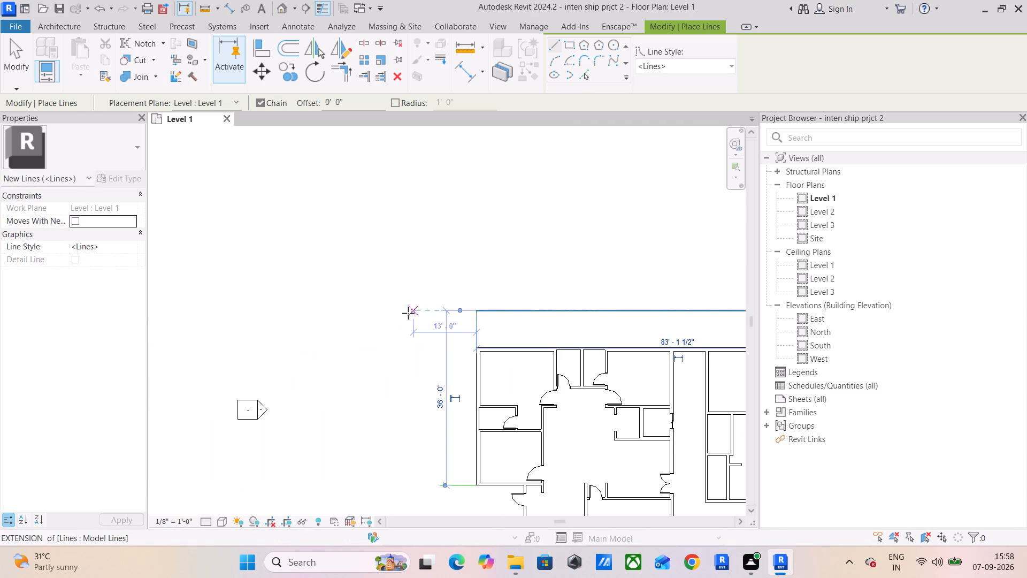
middle_drag(419, 352, 426, 224)
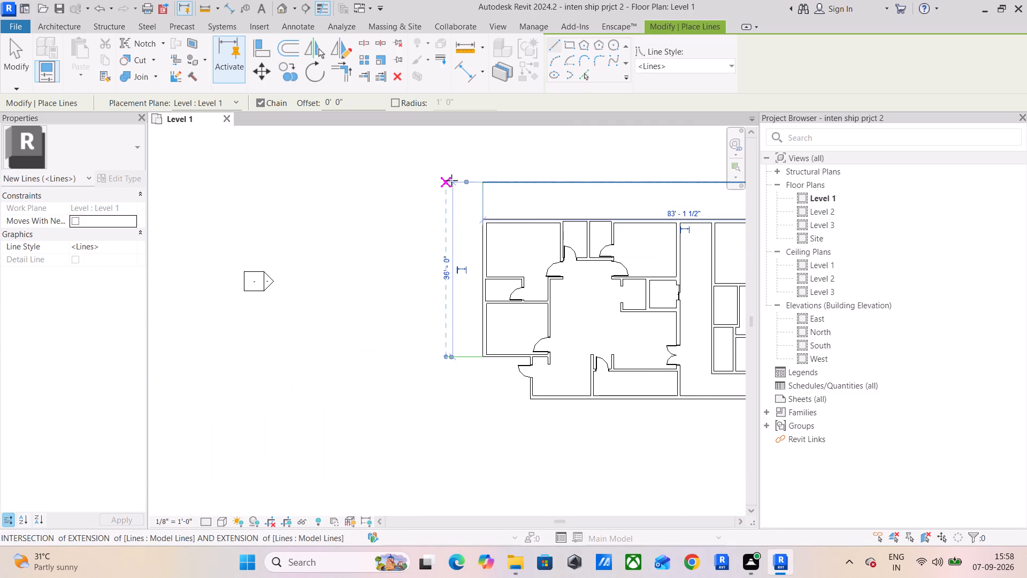
click(447, 181)
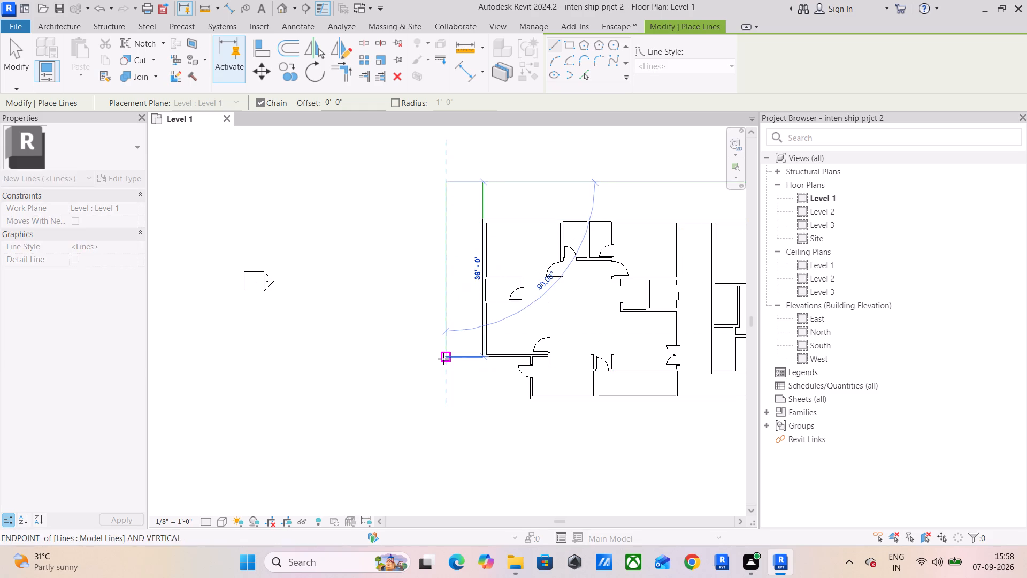
click(443, 359)
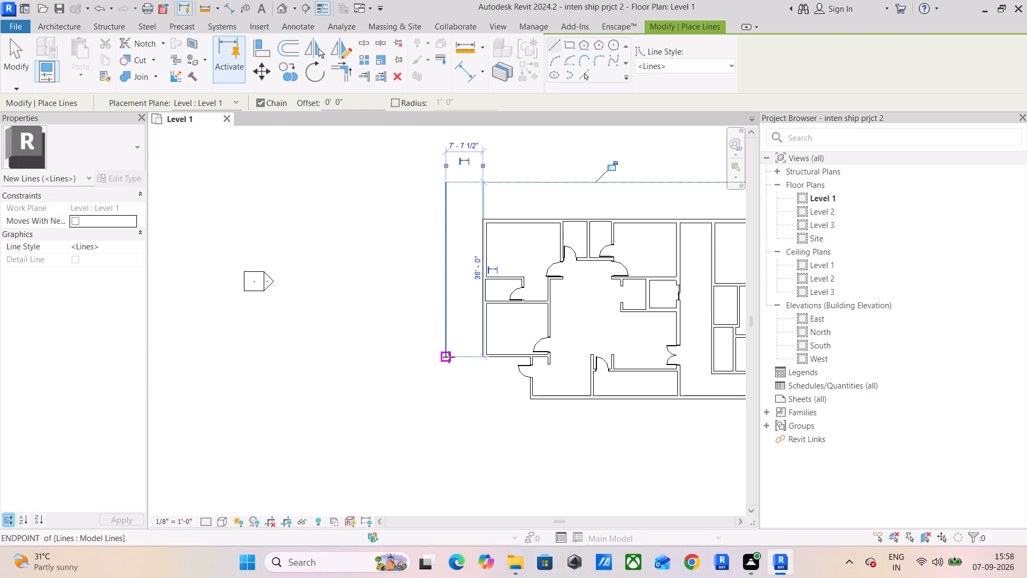
Extend the left boundary with a model line down to the bottom boundary's level, and draw across to the 10' line's lower end.
click(449, 357)
middle_drag(447, 458, 442, 349)
middle_drag(438, 384, 344, 380)
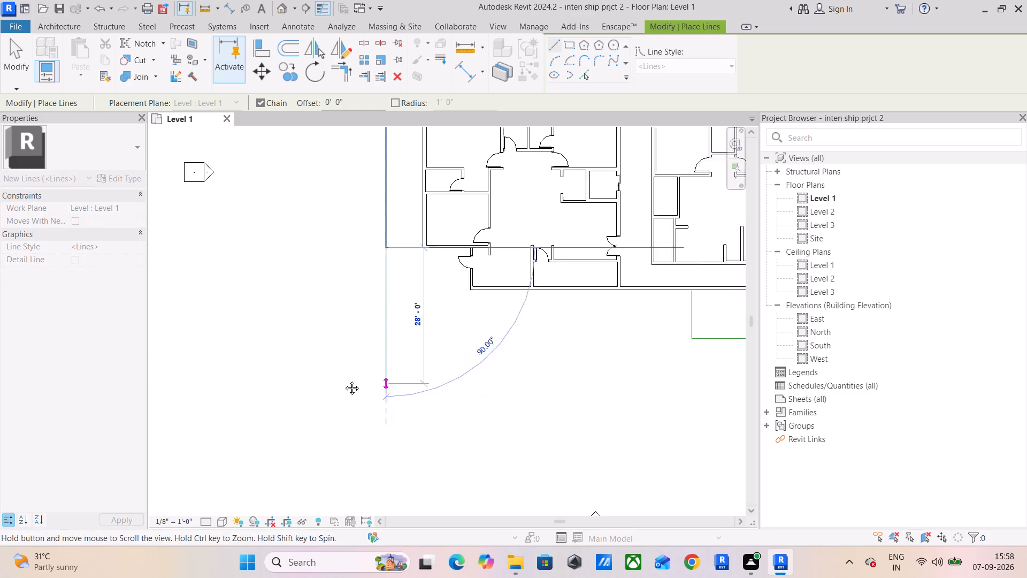
middle_drag(344, 380, 157, 368)
click(160, 327)
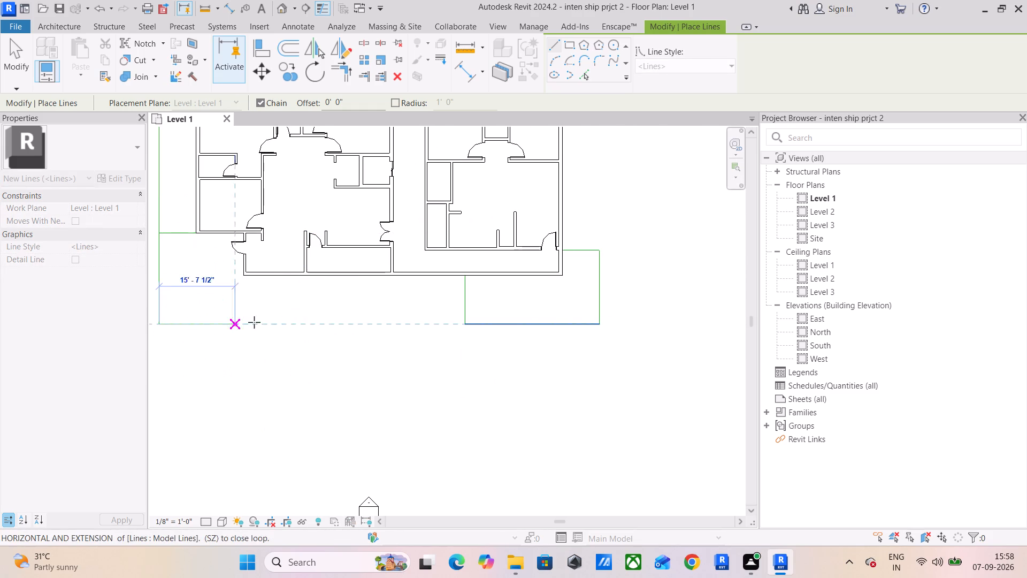
click(467, 323)
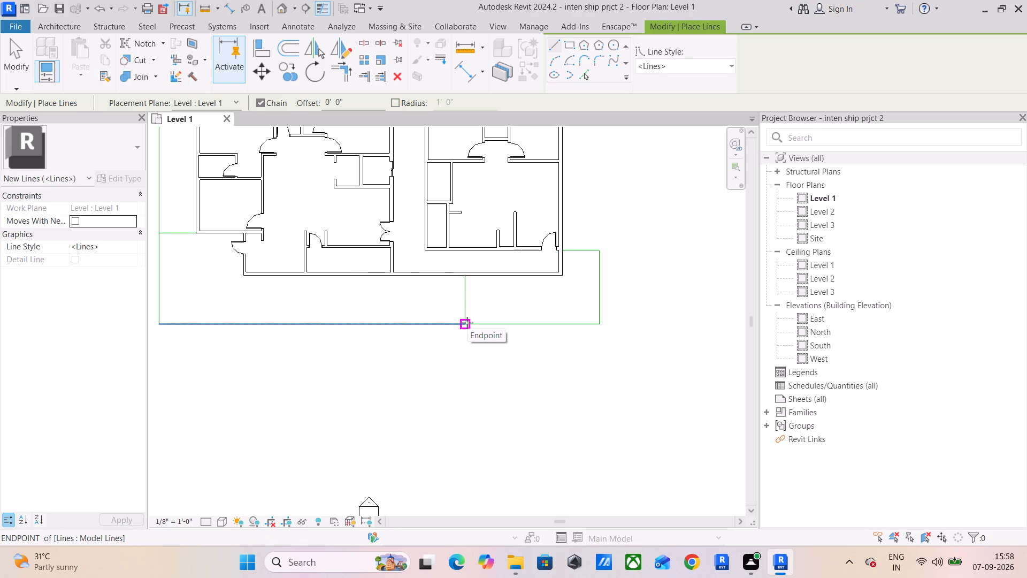
key(Escape)
Draw the right boundary's upper part as a vertical model line from the right offset line's outer end to the top boundary's end.
middle_drag(588, 332, 591, 371)
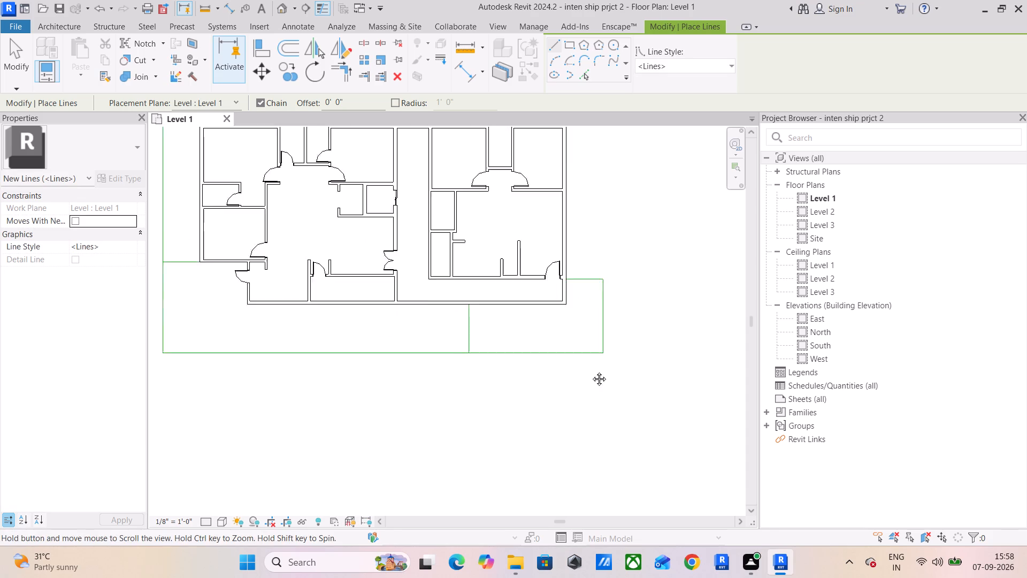
middle_drag(591, 371, 564, 487)
click(577, 405)
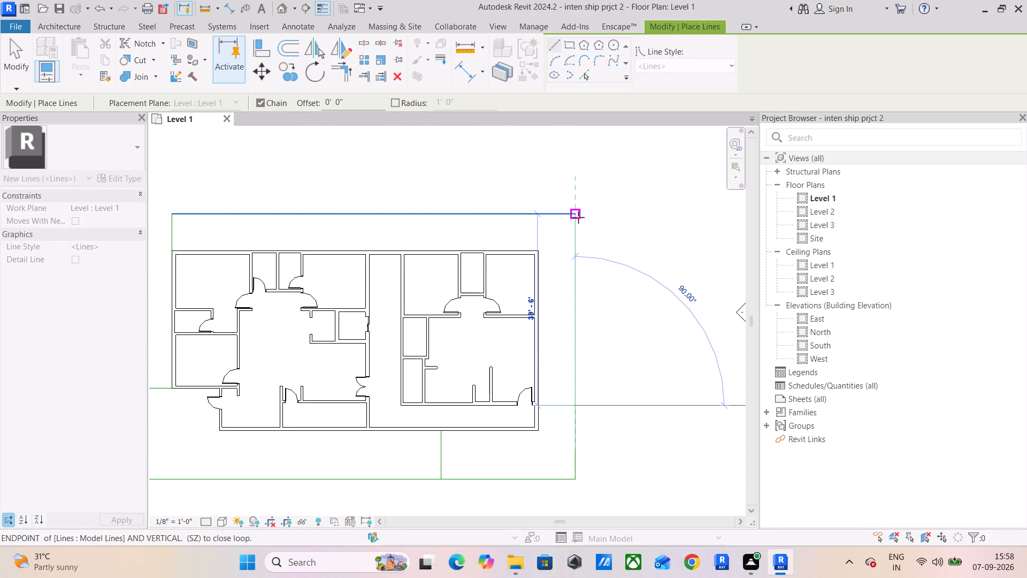
click(578, 217)
key(Escape)
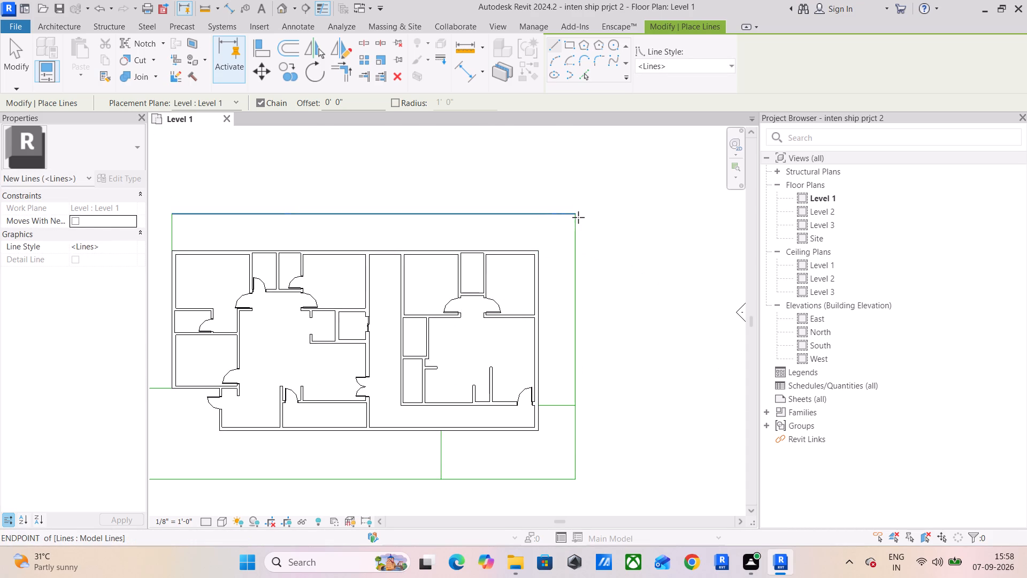
Close the boundary's top-left gap with a horizontal model line joining the left boundary to the top boundary.
middle_drag(520, 318, 701, 316)
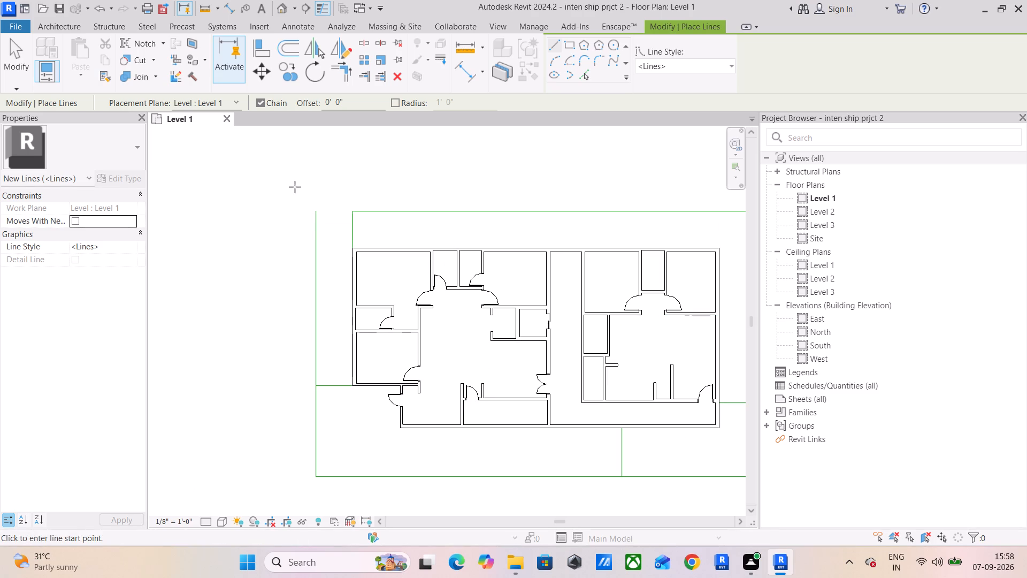
click(316, 208)
click(355, 212)
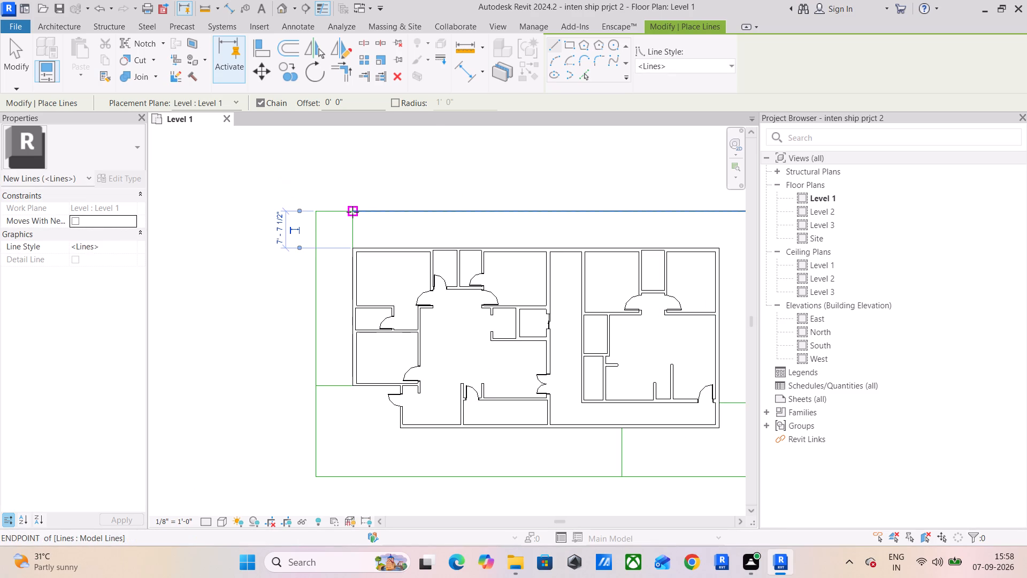
key(Escape)
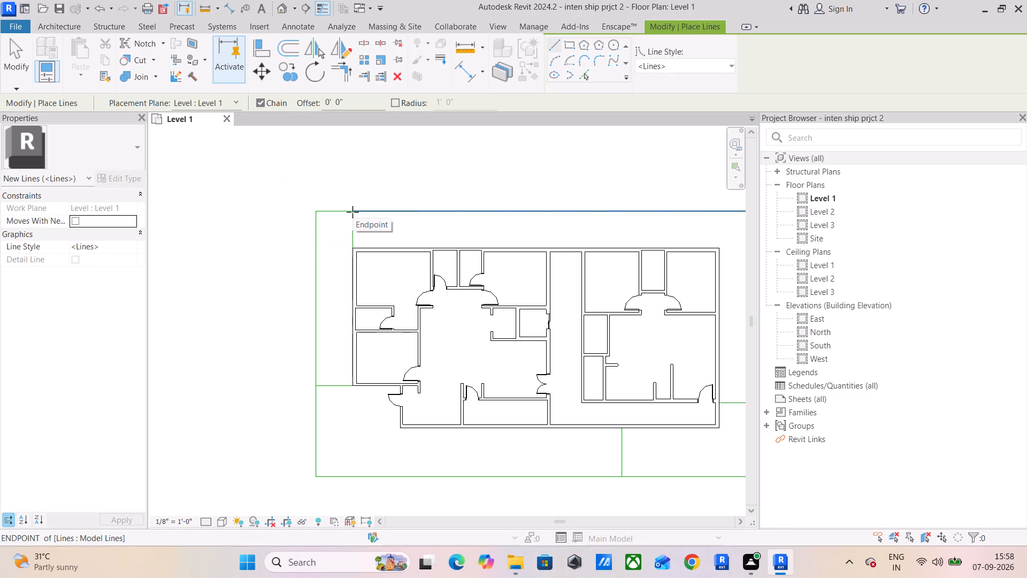
key(Escape)
key(Escape)
key(Escape)
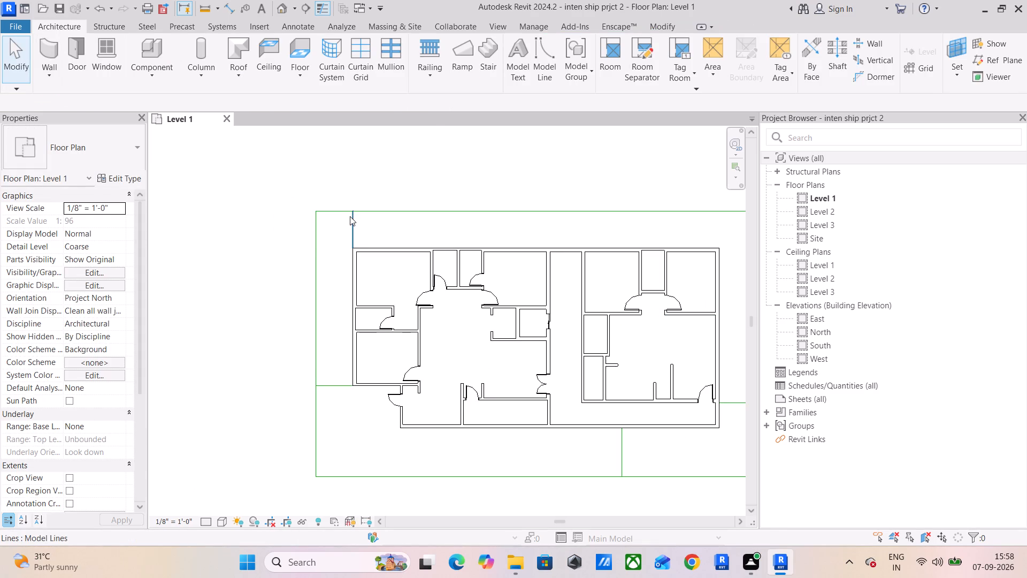
Delete the four offset guide lines between the building and the boundary rectangle: top-left, left, bottom and right.
click(349, 217)
key(Delete)
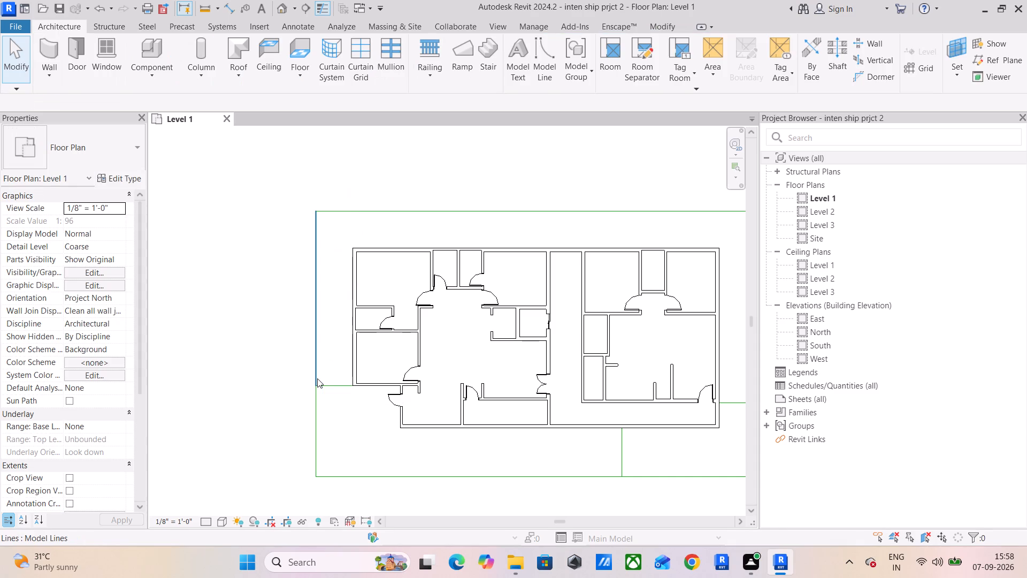
click(325, 386)
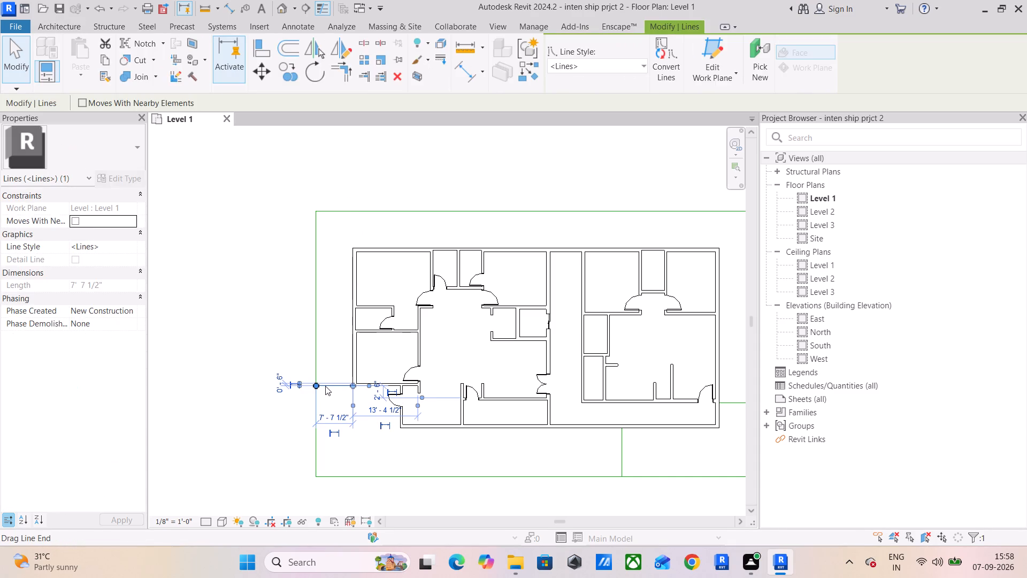
key(Delete)
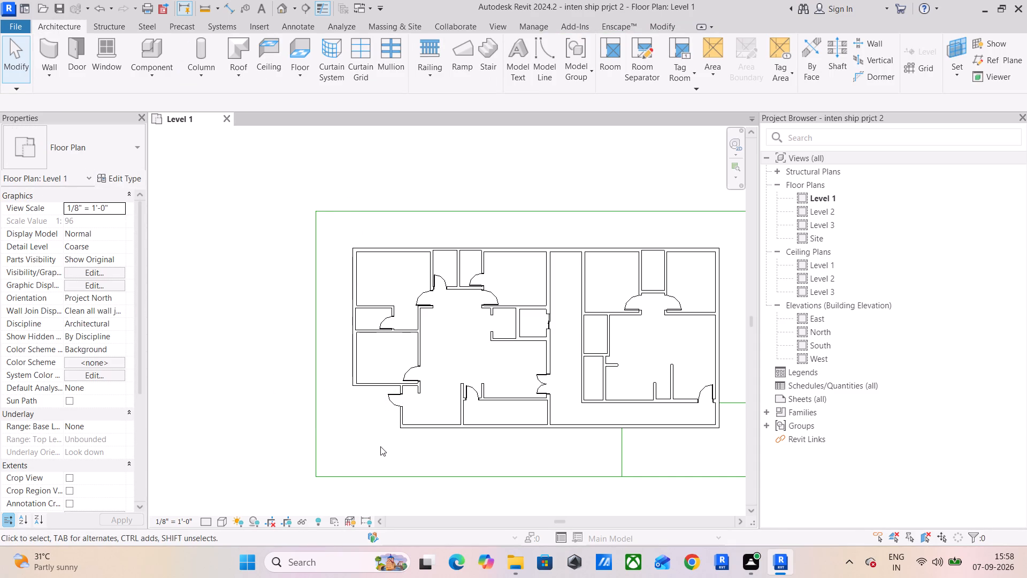
middle_drag(380, 446, 302, 398)
click(546, 408)
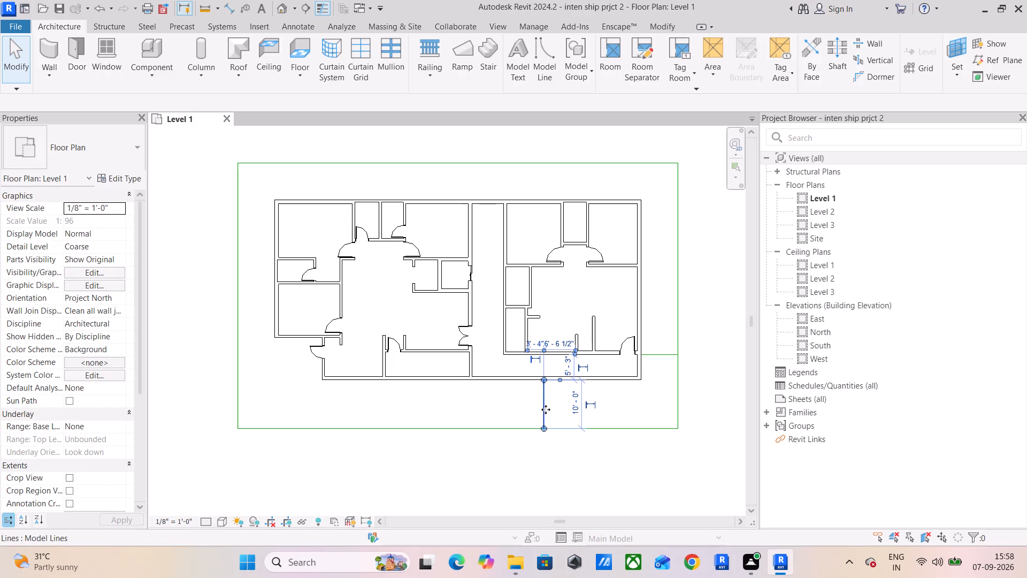
key(Delete)
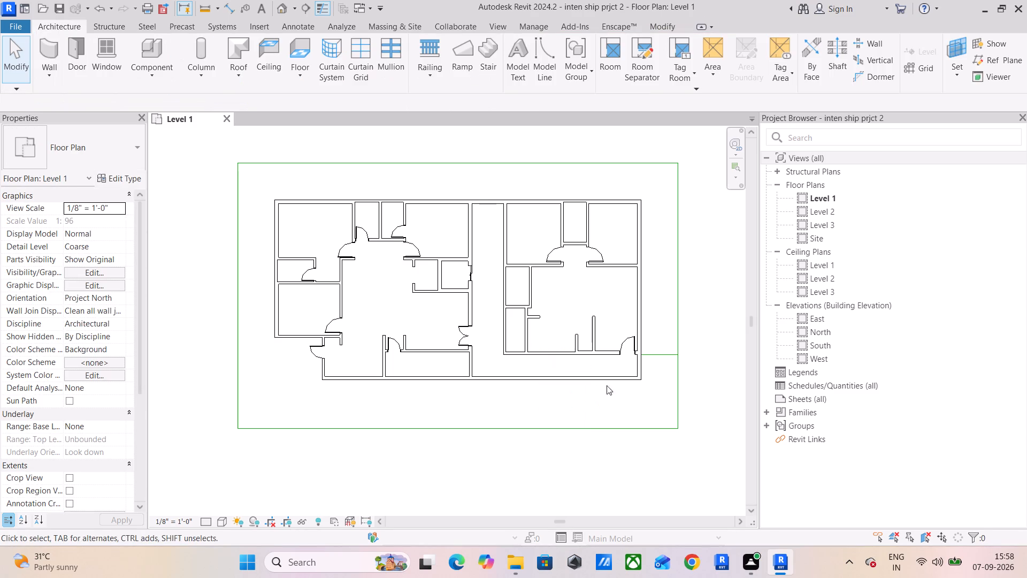
click(652, 355)
key(Delete)
Create an architectural floor on Level 1 with a rectangular boundary traced over the outer model-line rectangle around the building.
click(299, 49)
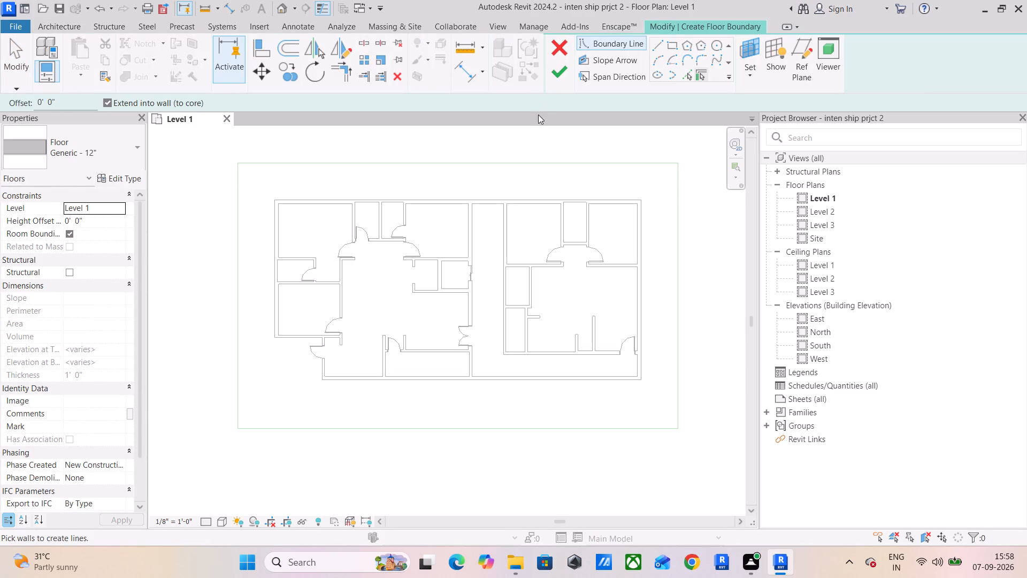
click(671, 45)
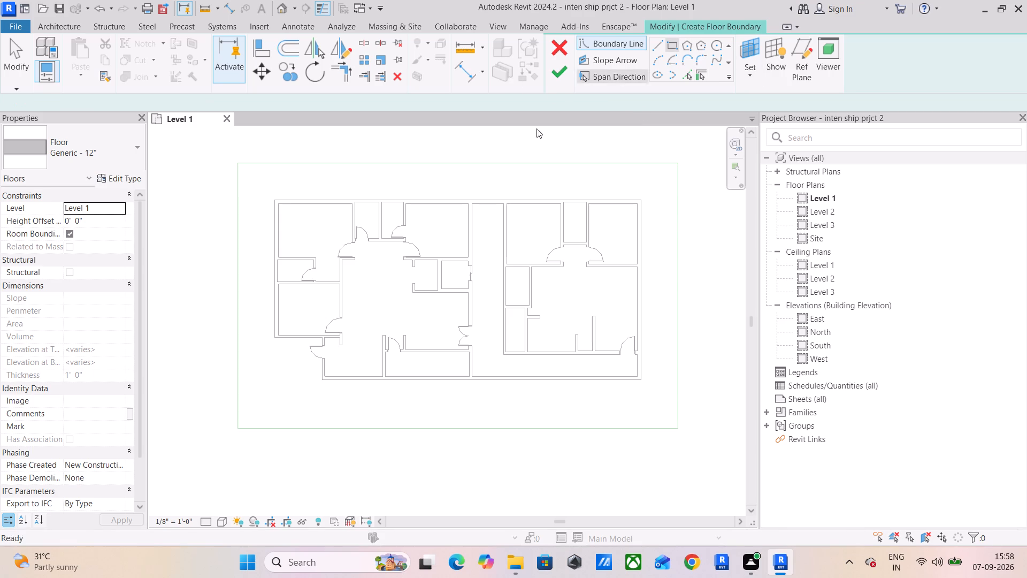
click(239, 159)
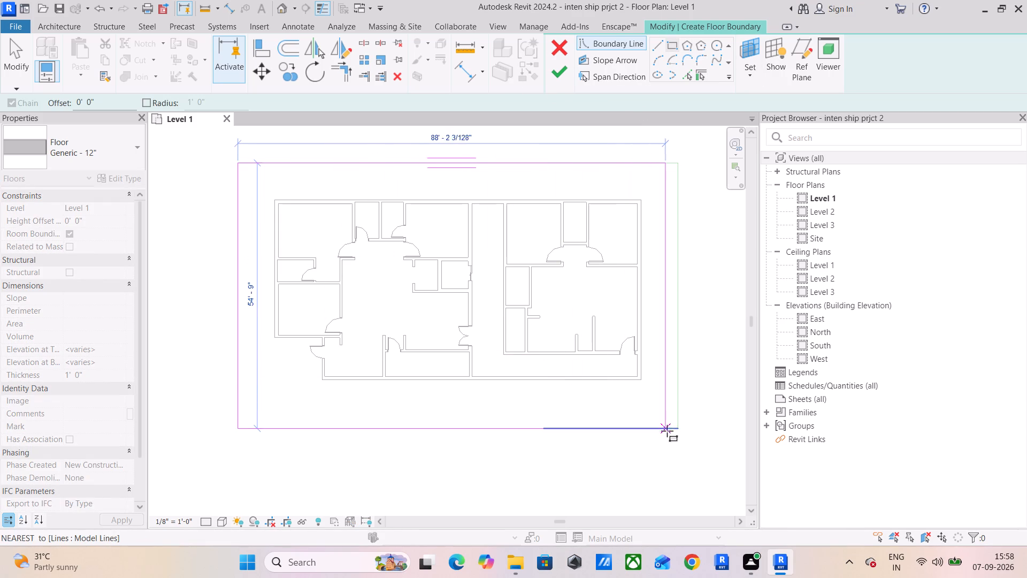
click(679, 429)
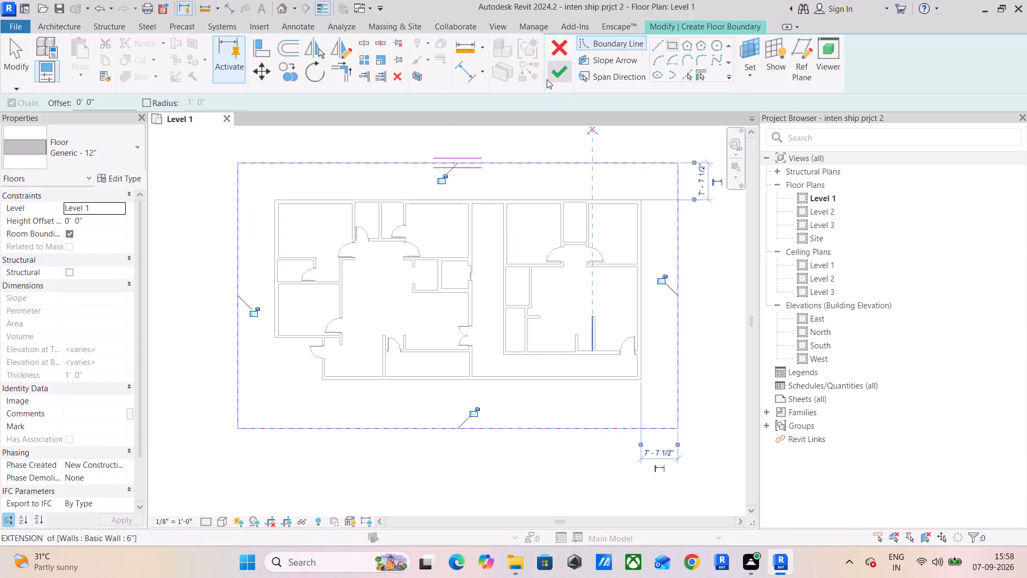
click(555, 76)
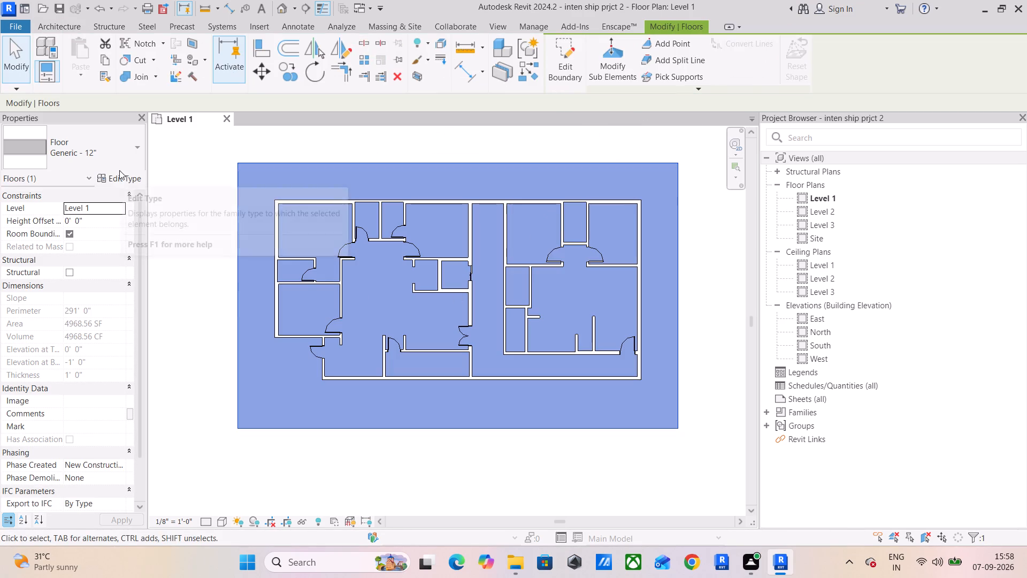
Duplicate the new floor's Generic - 12" type under the name 2'.
click(121, 176)
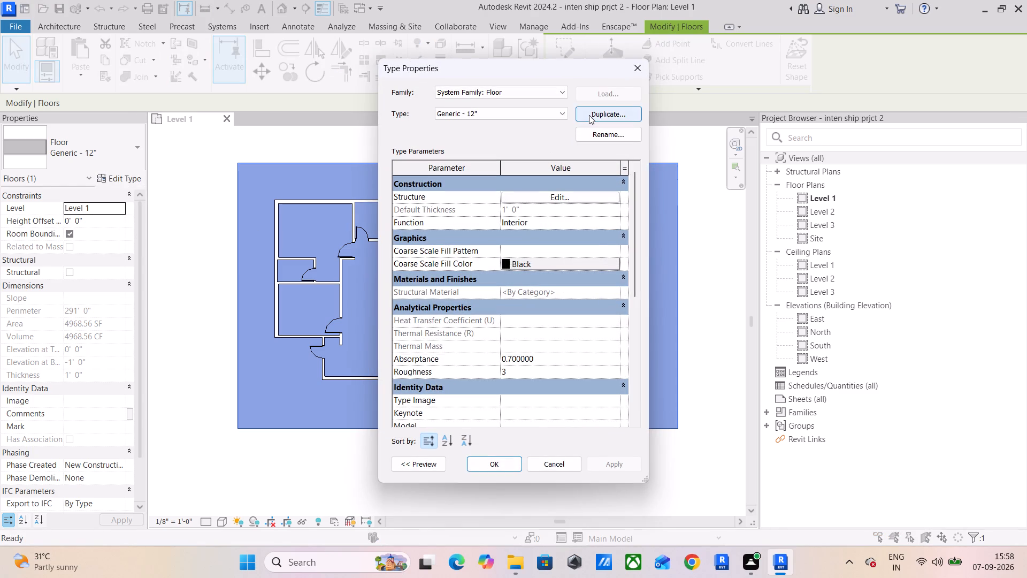
click(589, 115)
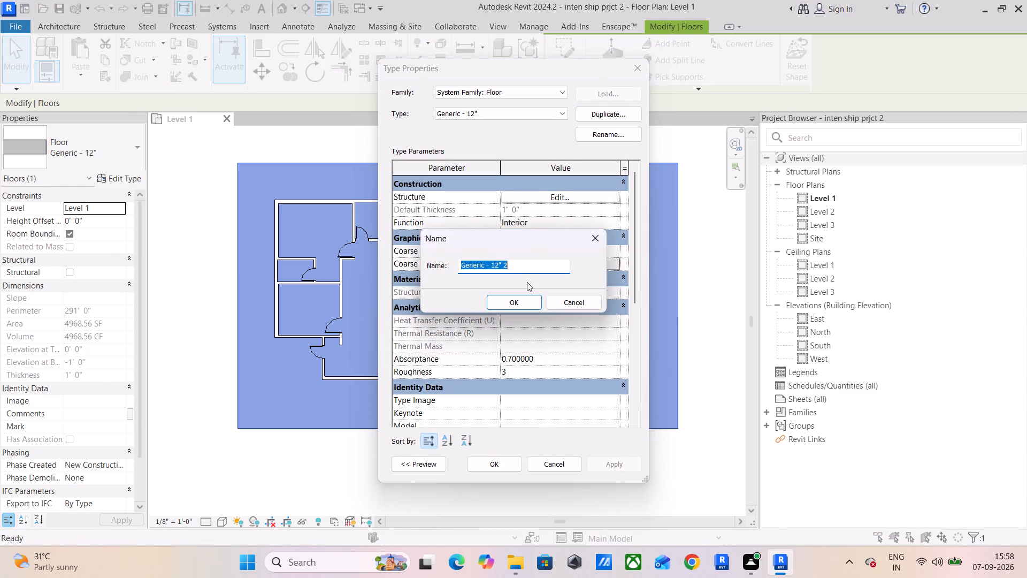
text(2')
key(Return)
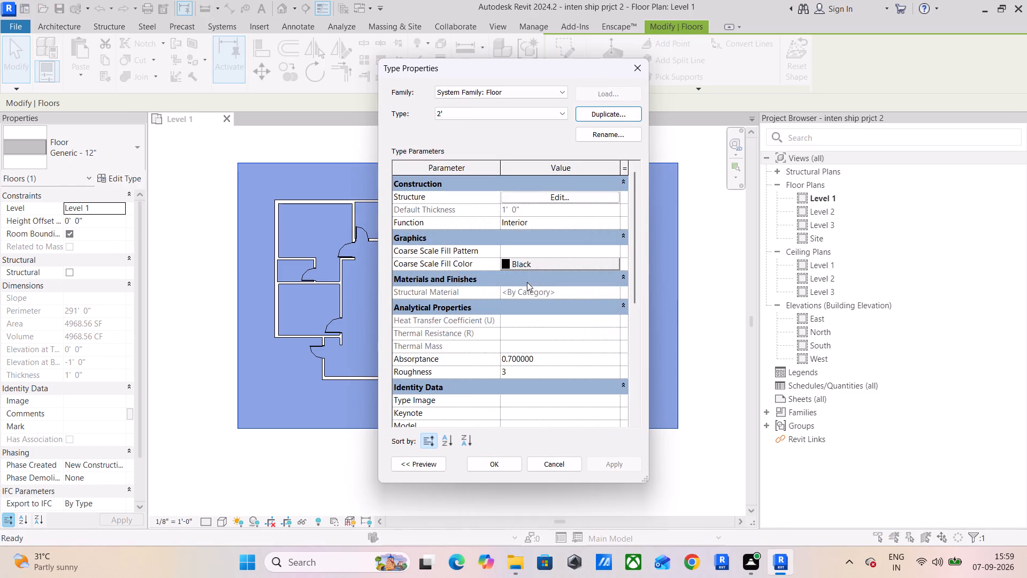
Set the thickness of the floor type's structure layer to 2'.
click(560, 195)
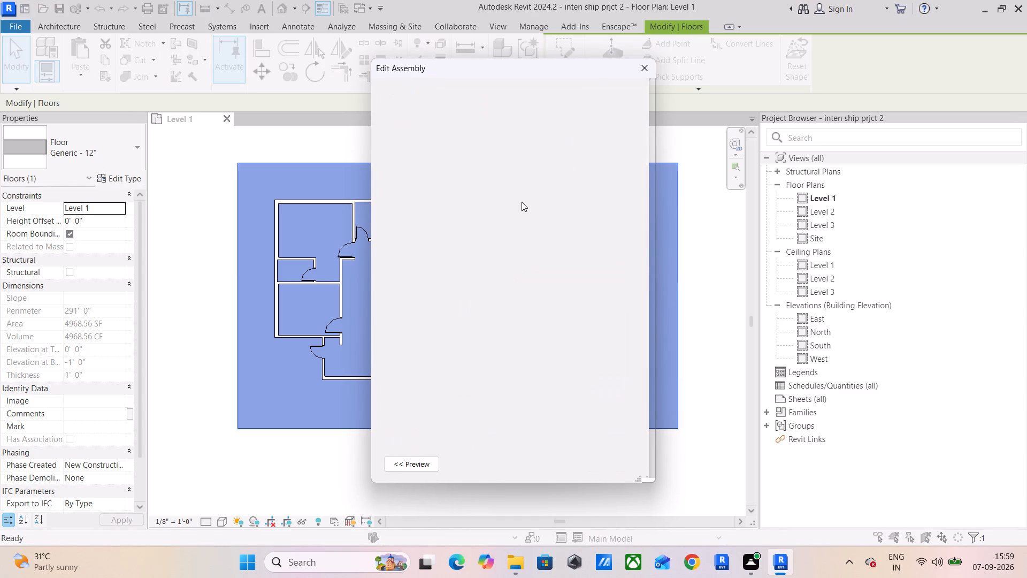
click(522, 202)
double_click(523, 206)
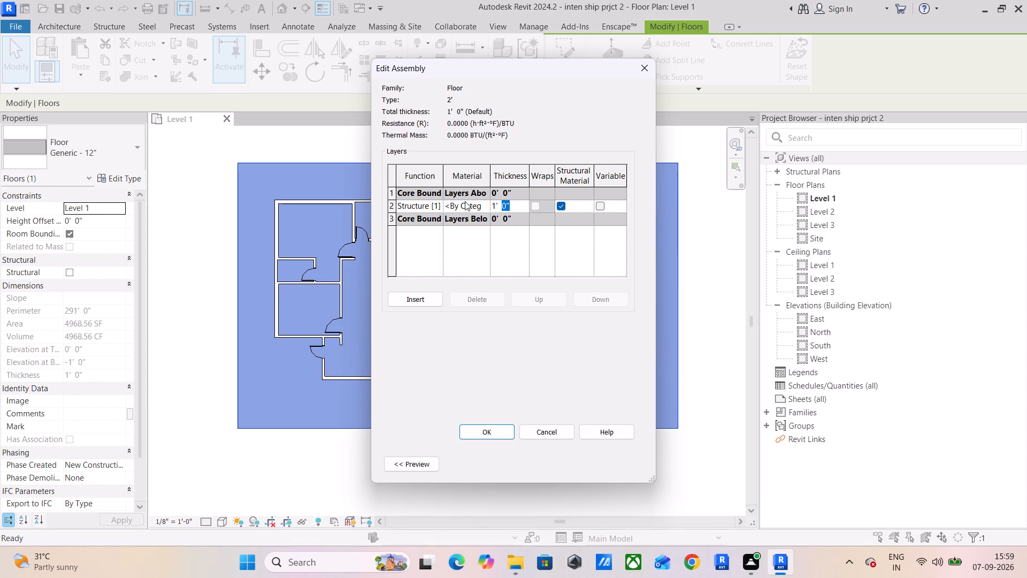
drag(522, 209, 464, 199)
text(2')
key(Return)
Create a new material named FLOOR for the floor's structure layer.
click(483, 204)
click(483, 204)
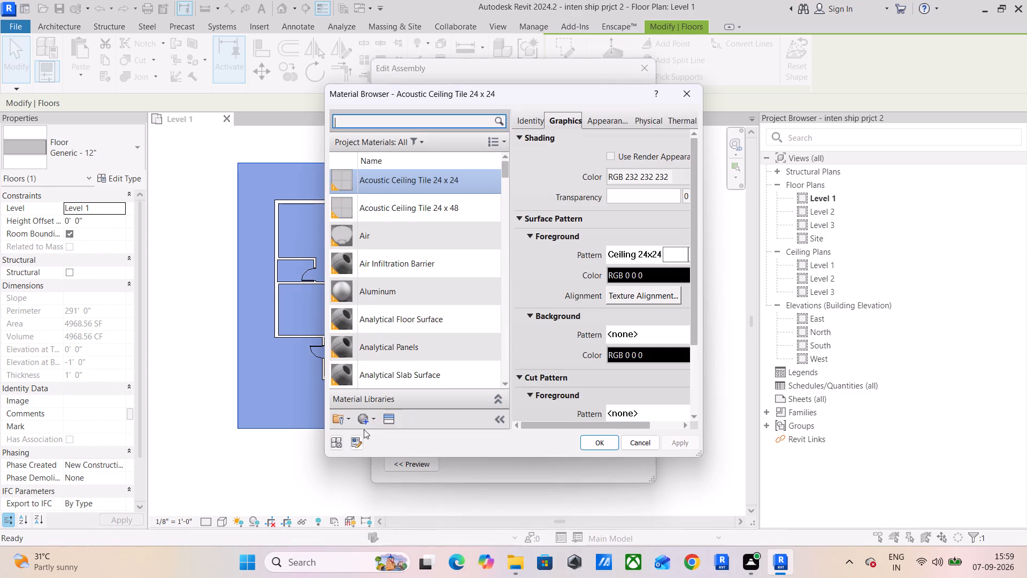
click(367, 415)
click(396, 436)
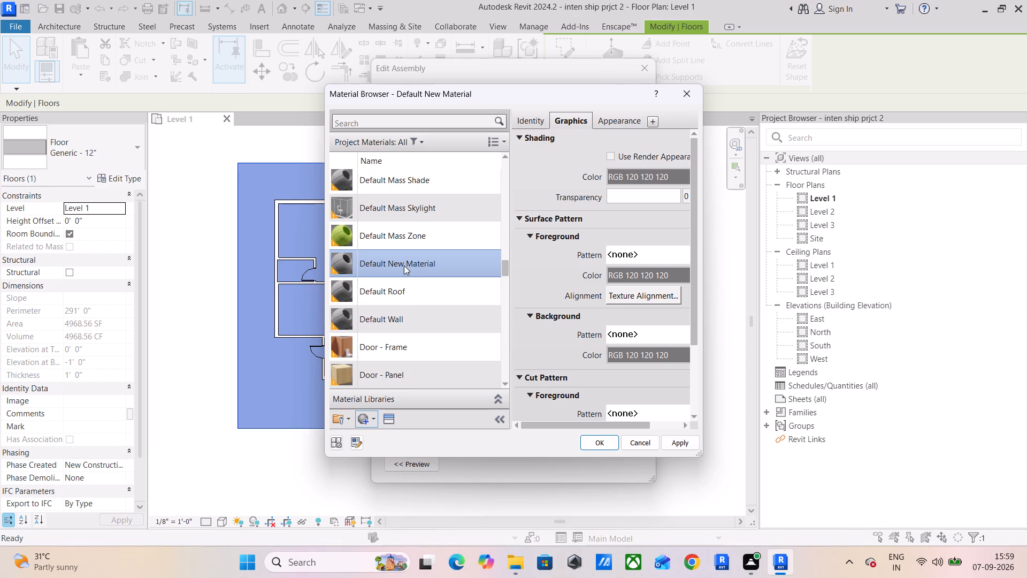
right_click(404, 263)
click(453, 310)
text(FLOOR)
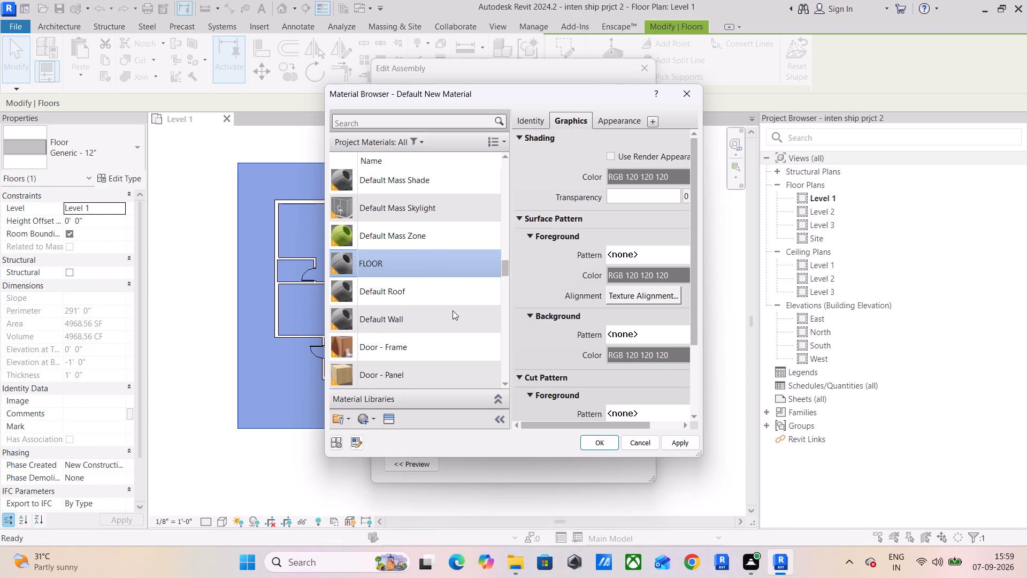
key(Return)
Give the FLOOR material a dark grey RGB 42 42 42 appearance, use render appearance for shading, and apply the material and type changes.
click(607, 130)
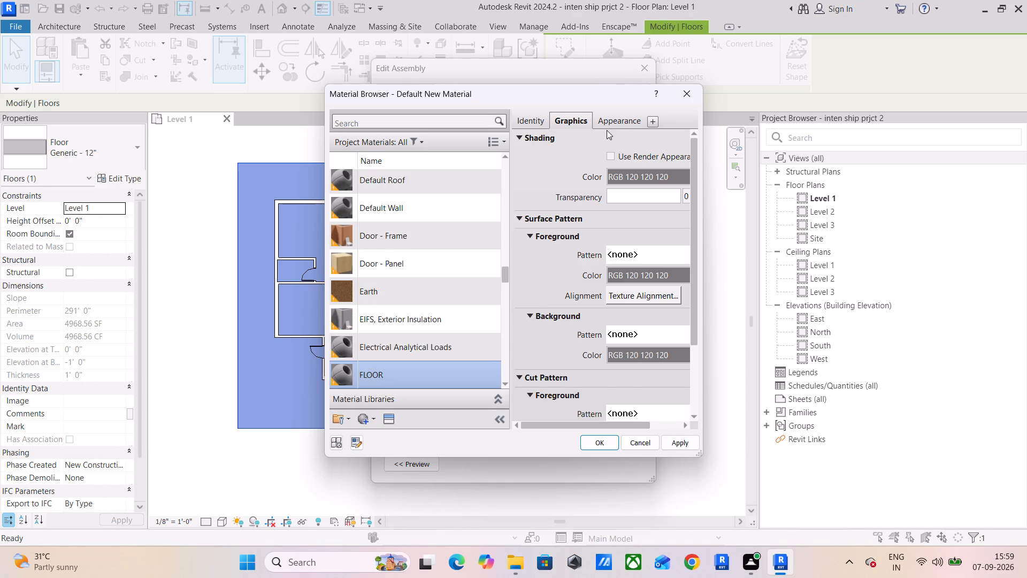
click(607, 118)
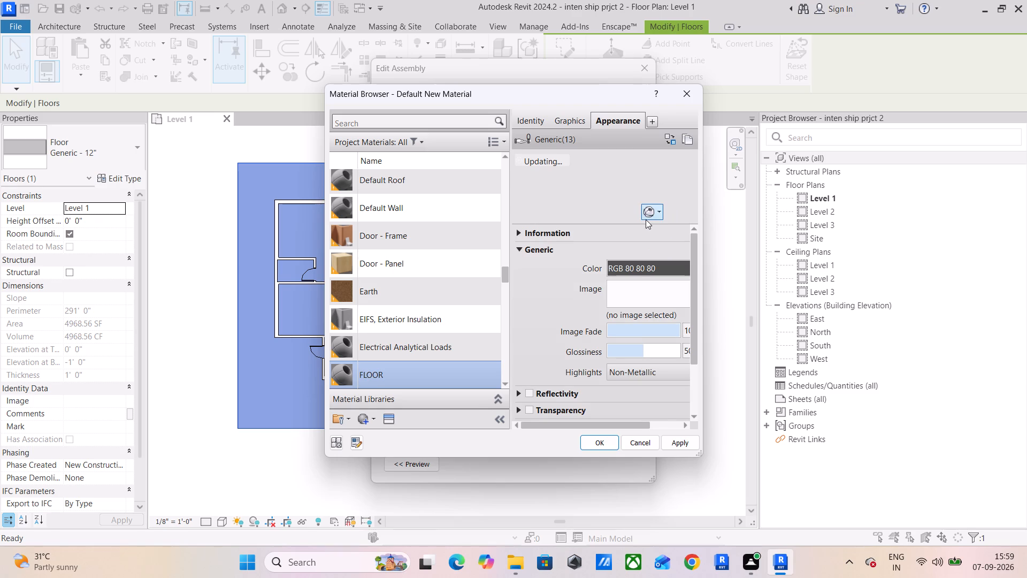
click(678, 263)
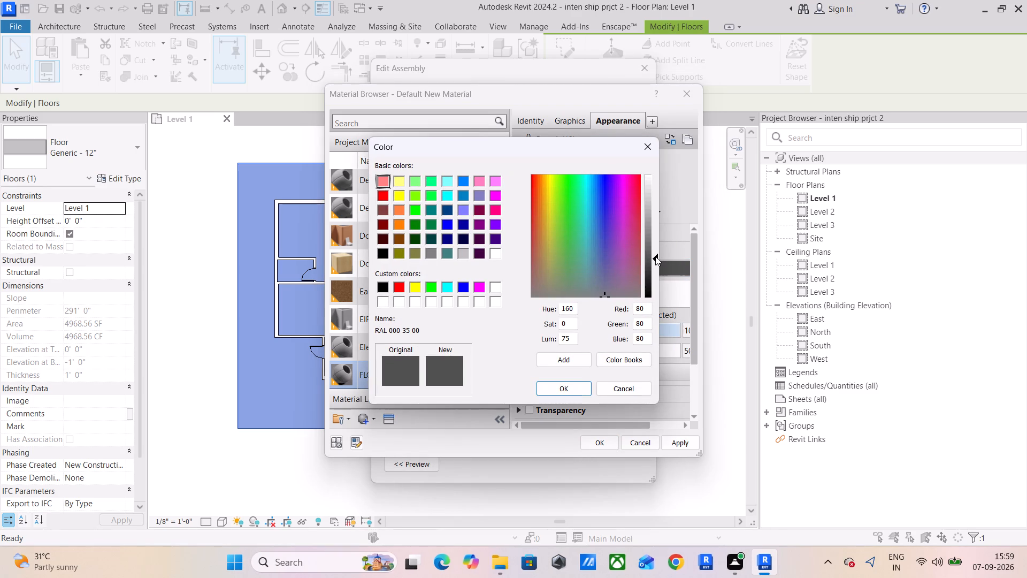
drag(655, 256, 656, 277)
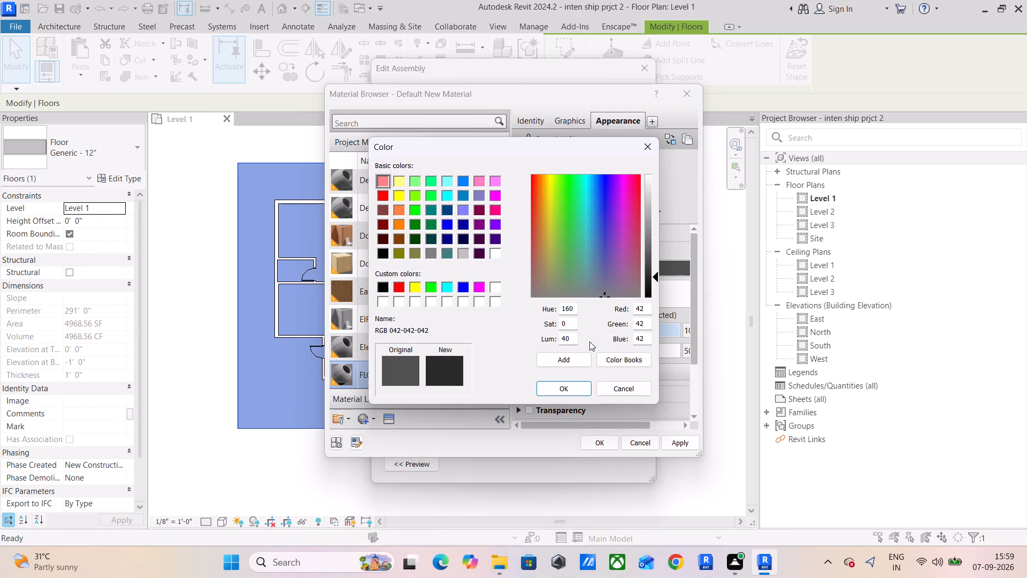
click(574, 386)
click(571, 116)
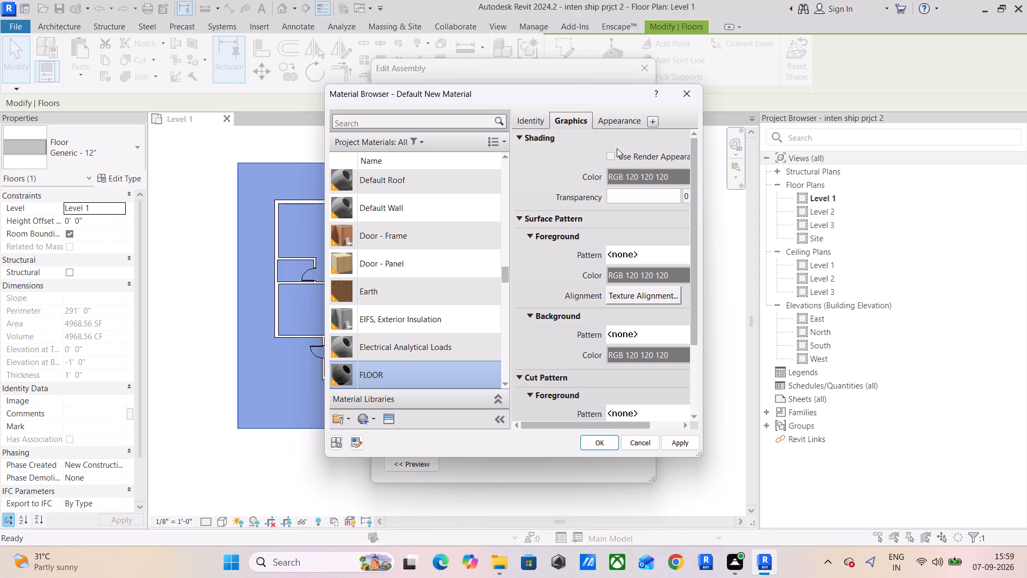
click(635, 161)
click(691, 437)
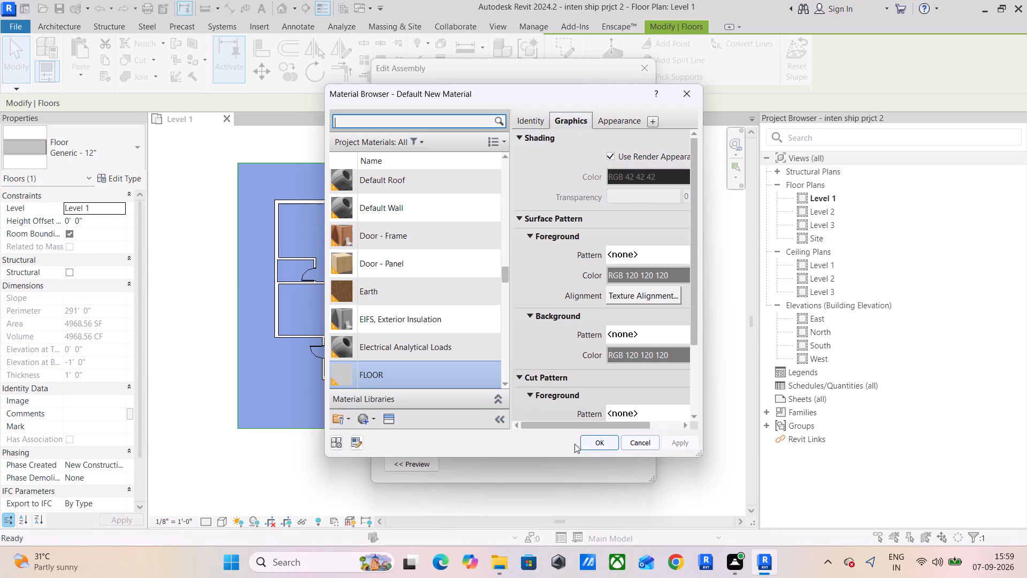
click(580, 440)
click(502, 434)
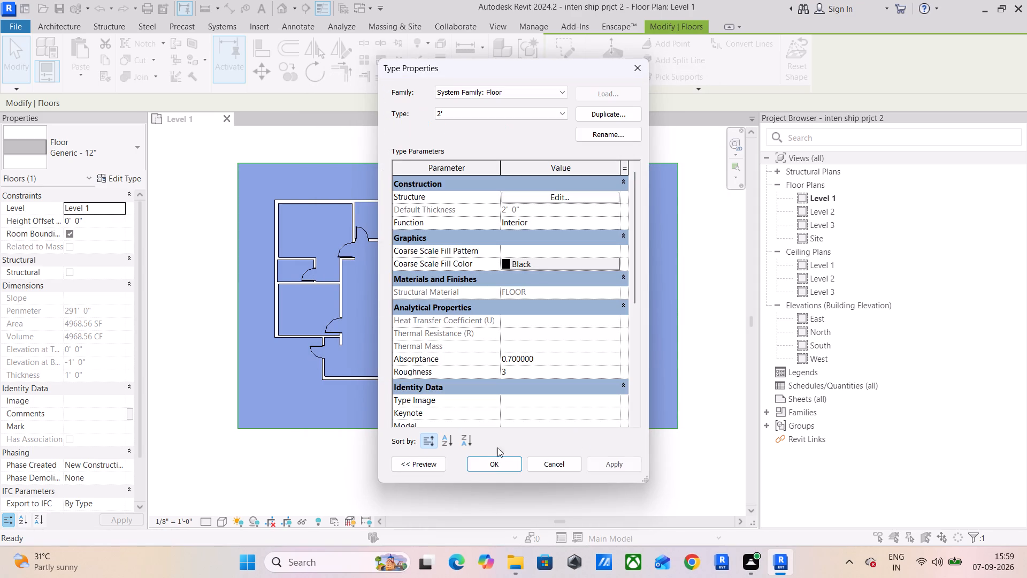
click(617, 462)
click(523, 462)
click(500, 462)
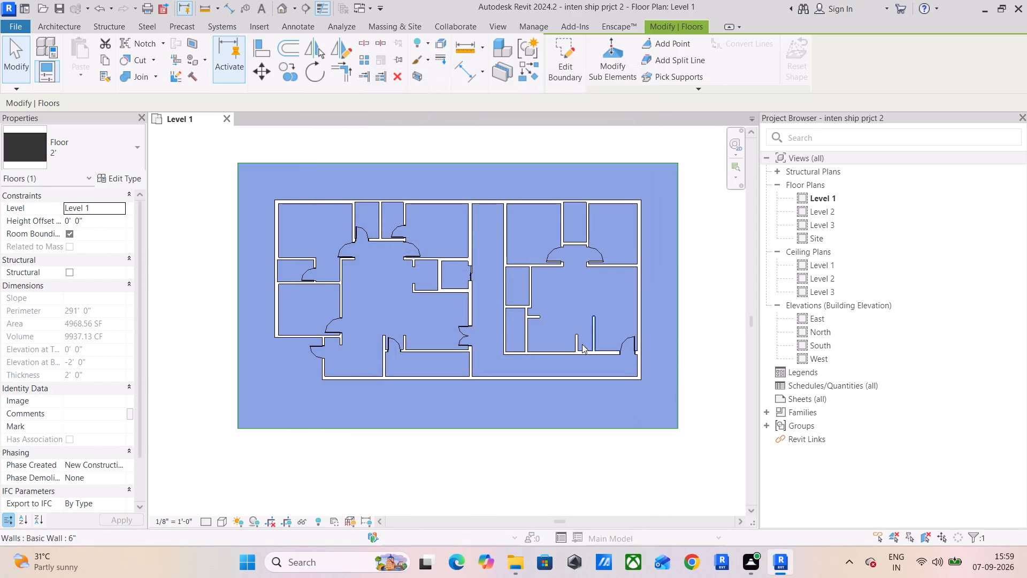
click(610, 143)
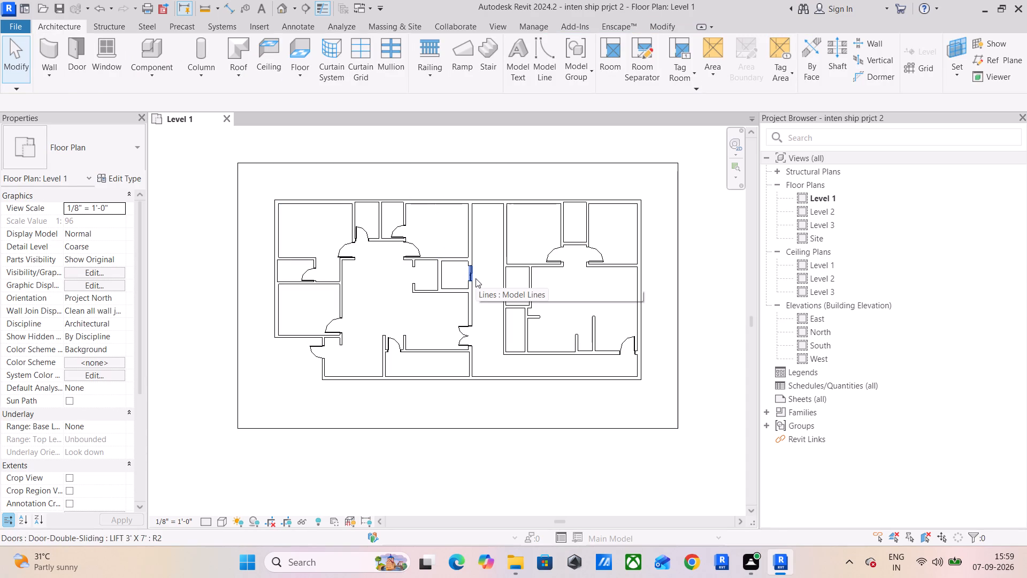
In the default 3D view, set the top constraint of the interior walls rising above the others to Up to level: Level 2.
click(279, 7)
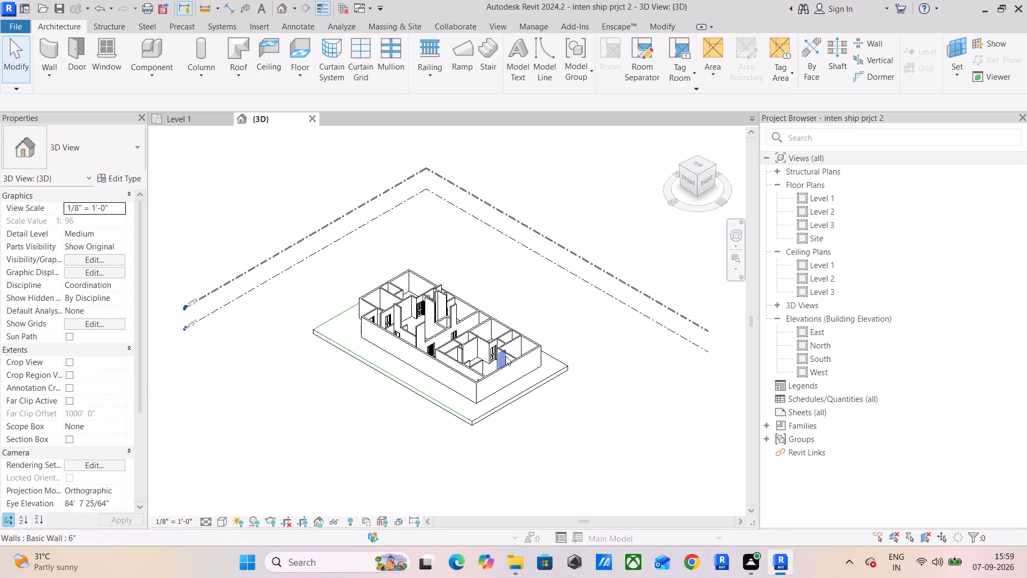
shift+middle_drag(495, 400, 545, 314)
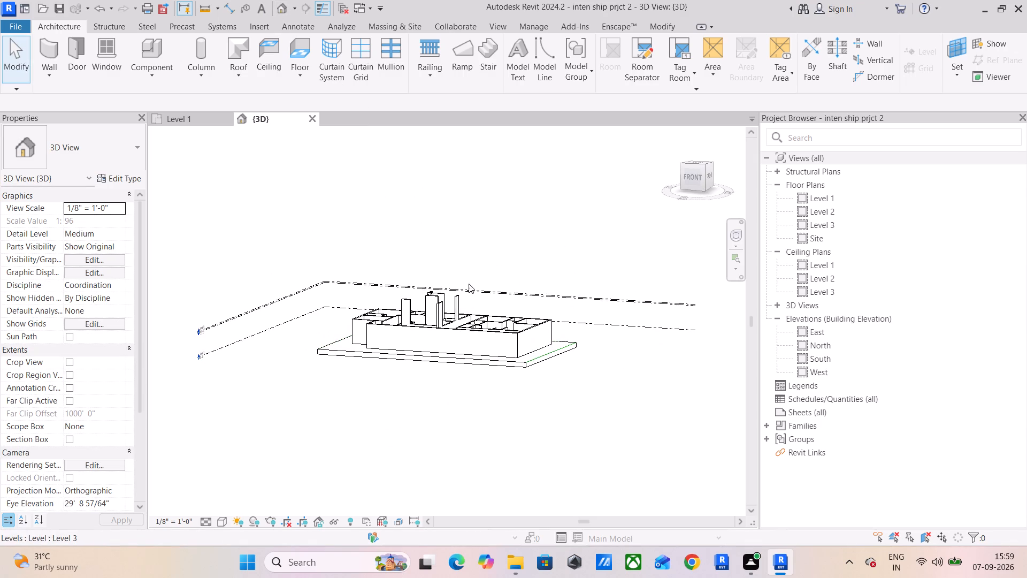
scroll(410, 300, up, 6)
scroll(461, 285, up, 5)
drag(596, 280, 542, 294)
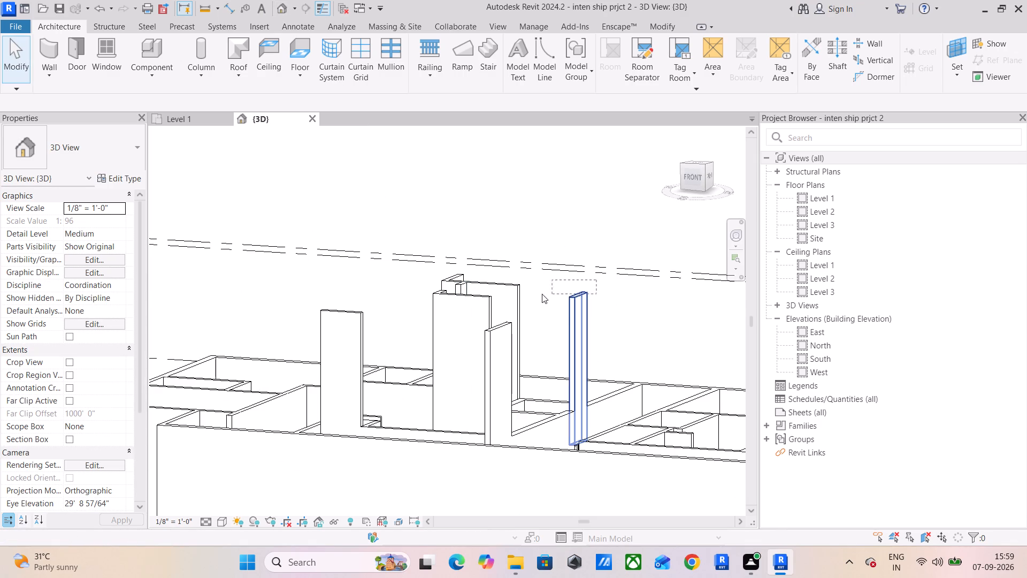
drag(542, 294, 333, 326)
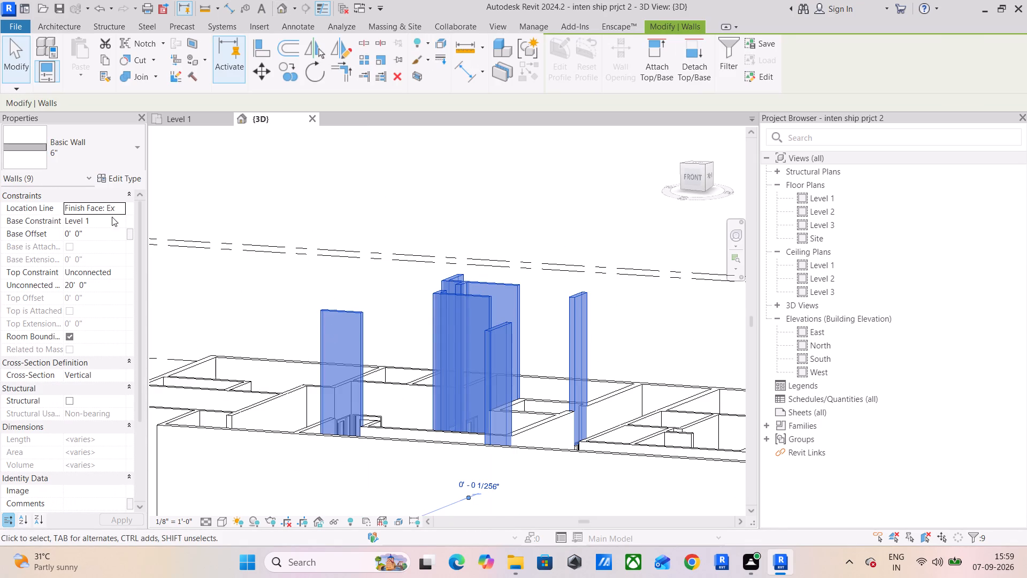
click(109, 272)
click(116, 275)
click(116, 307)
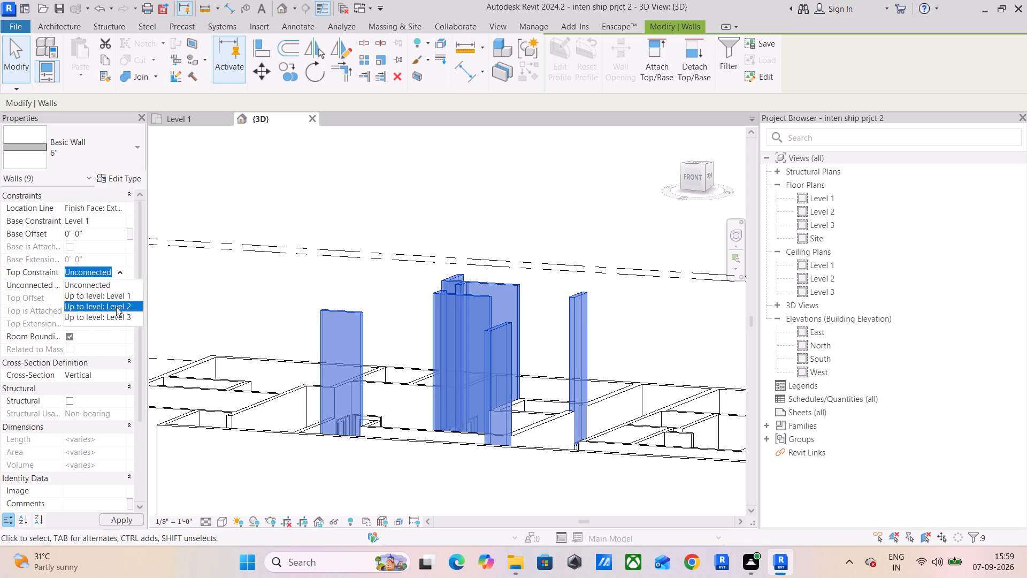
scroll(509, 298, down, 4)
middle_drag(574, 334, 388, 331)
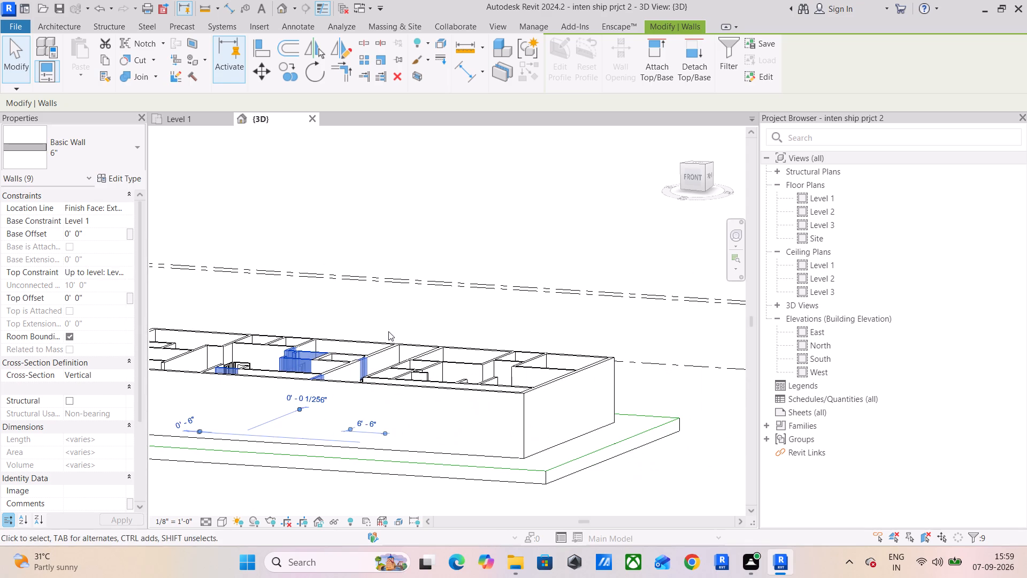
key(Escape)
key(Escape)
key(Escape)
key(Escape)
Set the 3D view's visual style to Shaded and inspect the building on its floor slab.
shift+middle_drag(472, 328, 494, 379)
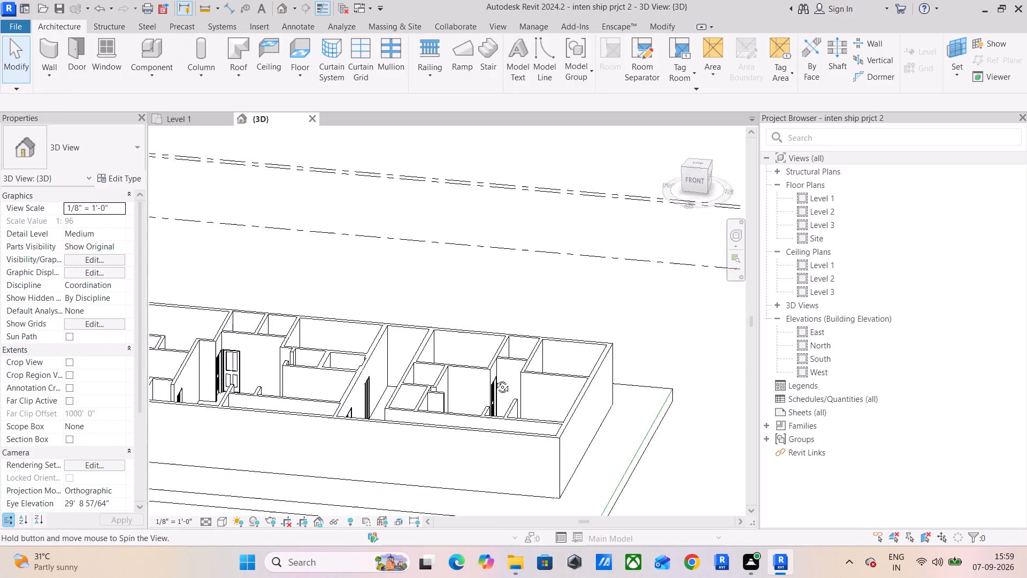
shift+middle_drag(494, 379, 519, 415)
scroll(434, 325, down, 4)
shift+middle_drag(545, 296, 433, 315)
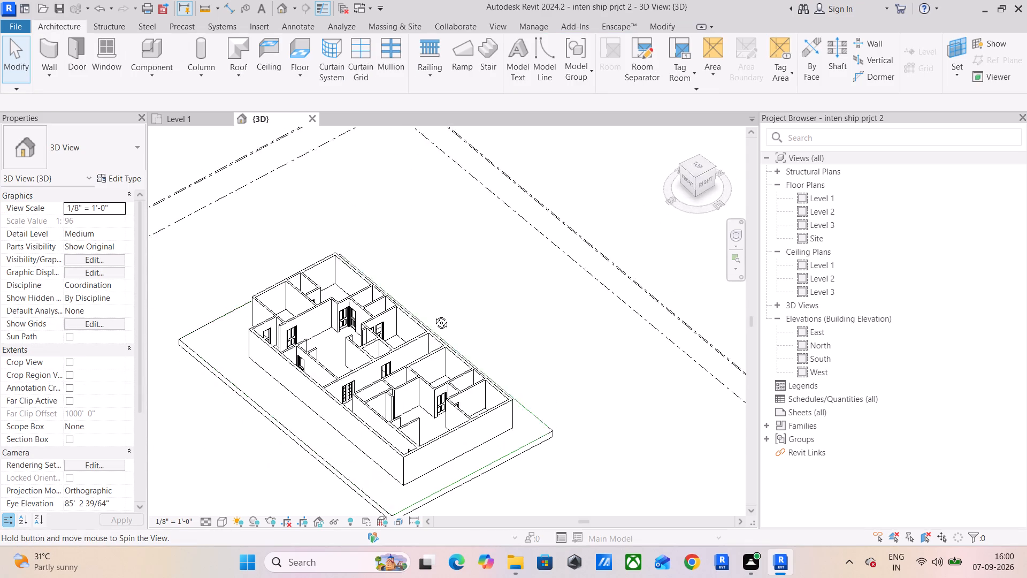
shift+middle_drag(433, 315, 423, 303)
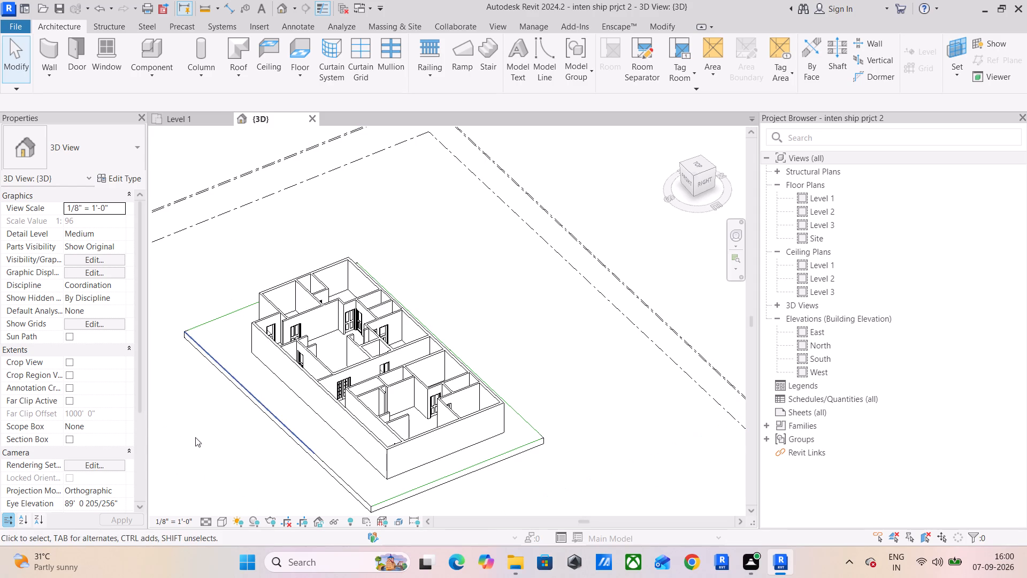
click(224, 519)
click(240, 468)
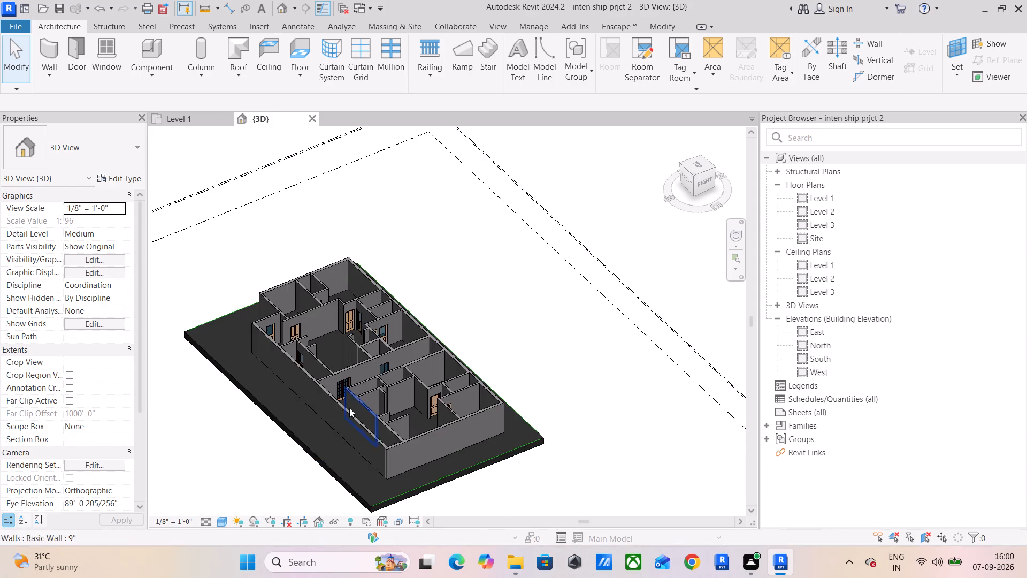
shift+middle_drag(289, 431, 469, 406)
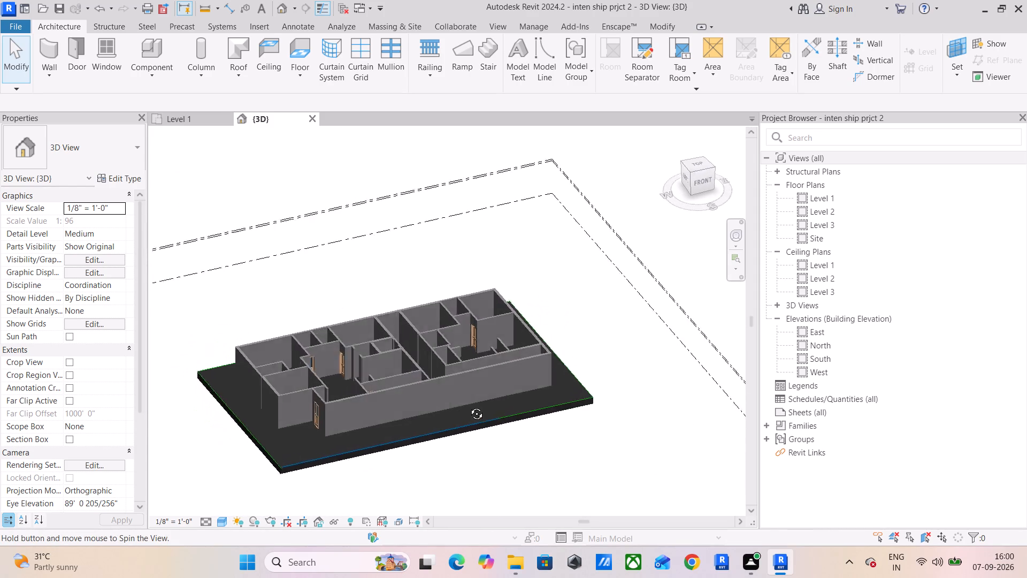
shift+middle_drag(469, 406, 507, 384)
scroll(343, 402, up, 5)
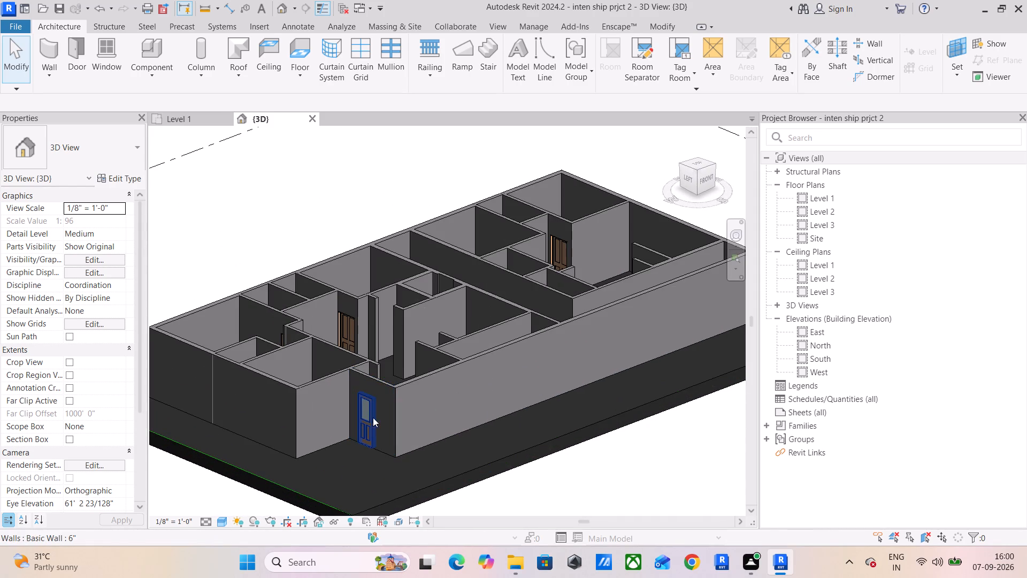
Examine the building's interior rooms, doors and wall tops from several angles in the 3D view.
shift+scroll(229, 409, up, 1)
shift+middle_drag(229, 409, 264, 409)
scroll(270, 410, up, 11)
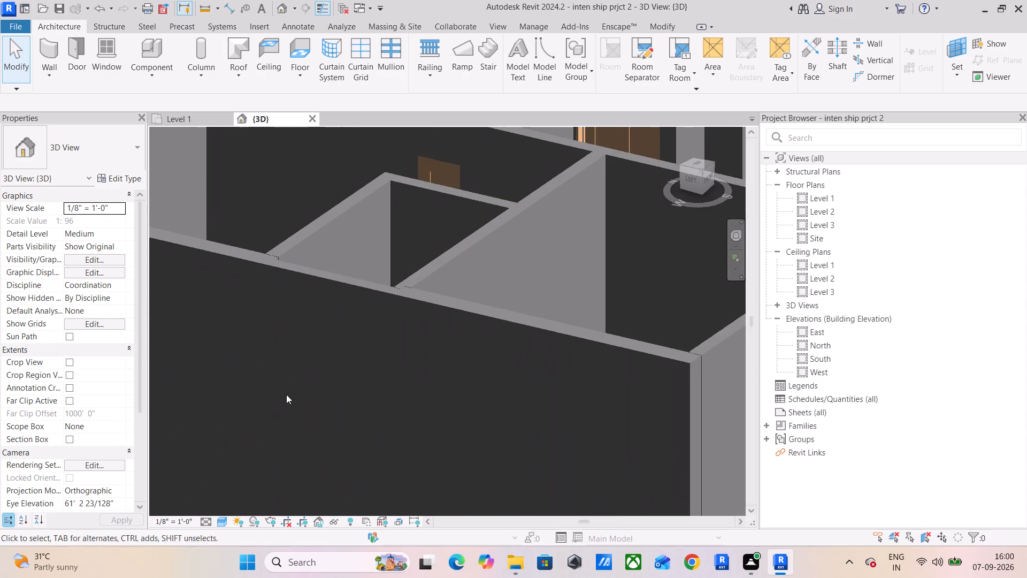
shift+middle_drag(288, 402, 266, 422)
scroll(341, 360, down, 5)
shift+middle_drag(415, 348, 342, 399)
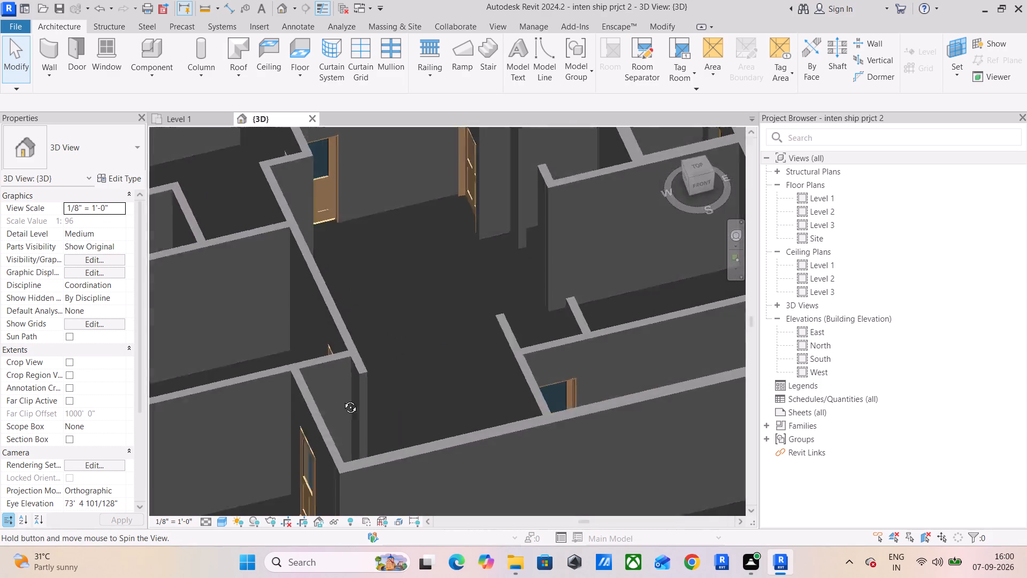
shift+middle_drag(342, 399, 289, 350)
middle_drag(270, 314, 595, 538)
shift+middle_drag(394, 333, 425, 350)
scroll(425, 350, down, 4)
scroll(572, 365, down, 3)
shift+middle_drag(596, 358, 566, 369)
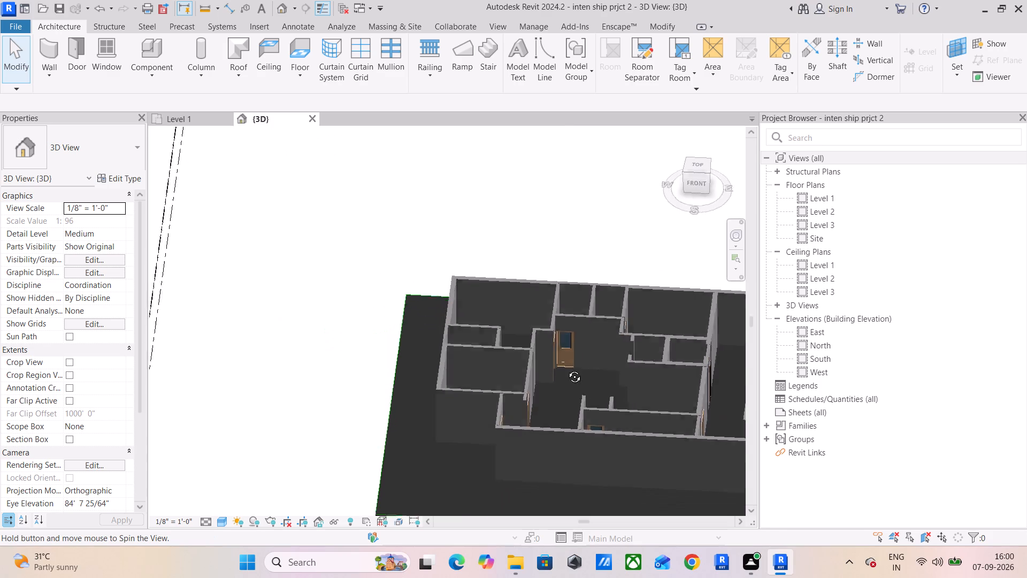
shift+middle_drag(566, 369, 471, 334)
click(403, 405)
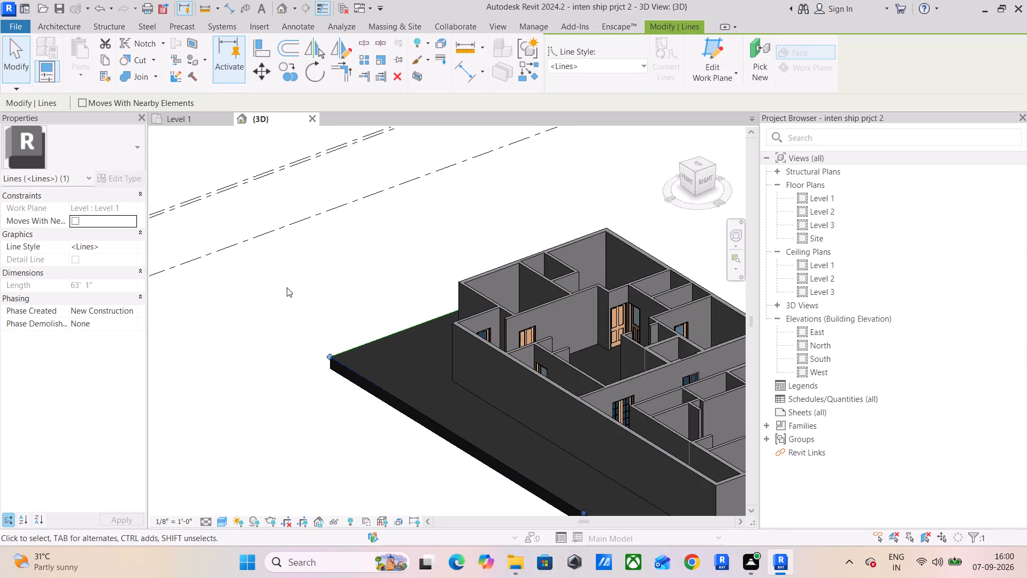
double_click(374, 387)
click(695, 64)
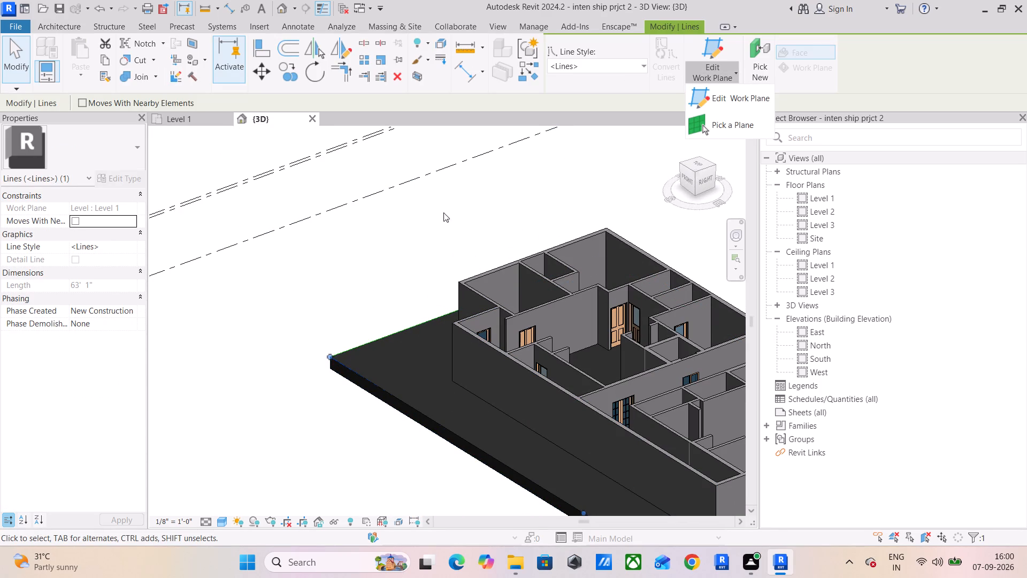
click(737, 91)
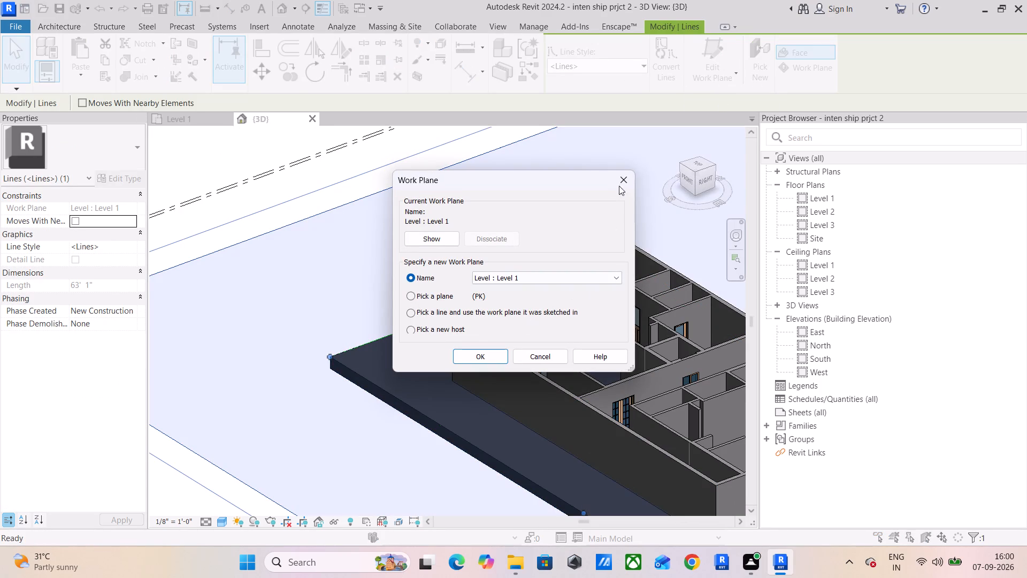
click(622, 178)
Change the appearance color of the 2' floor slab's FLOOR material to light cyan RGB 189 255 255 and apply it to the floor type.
click(402, 322)
click(402, 332)
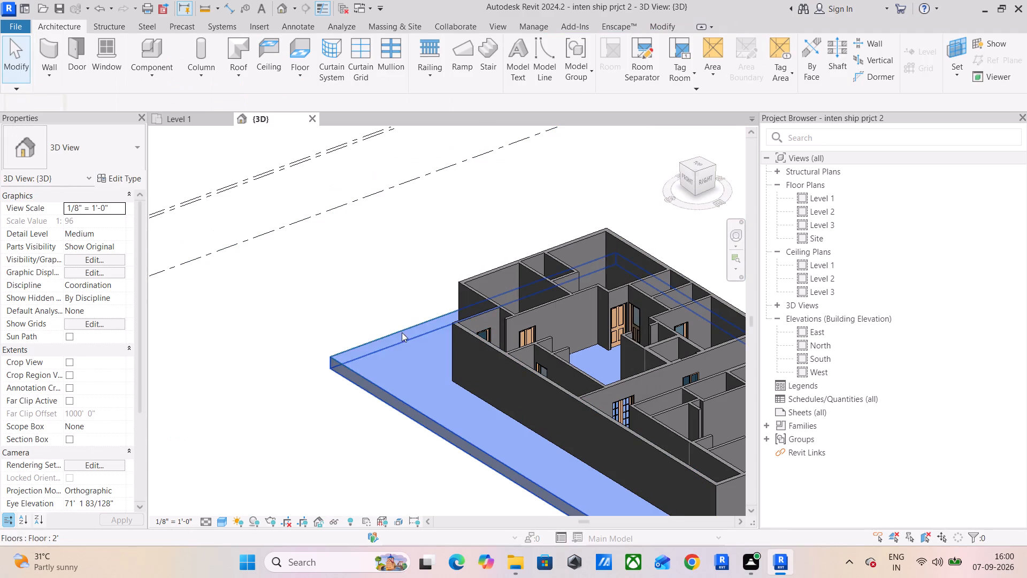
click(132, 180)
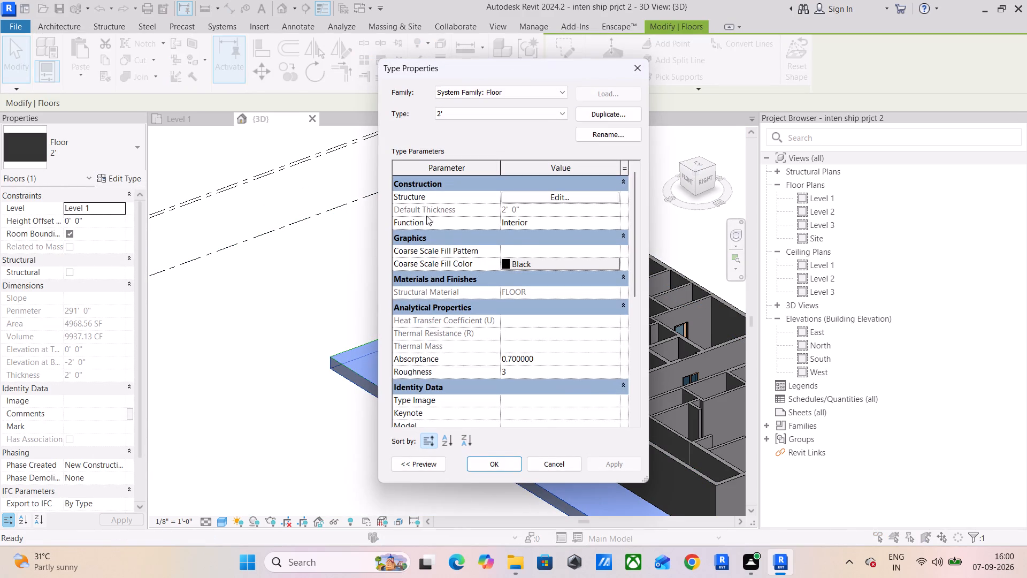
click(550, 196)
click(481, 205)
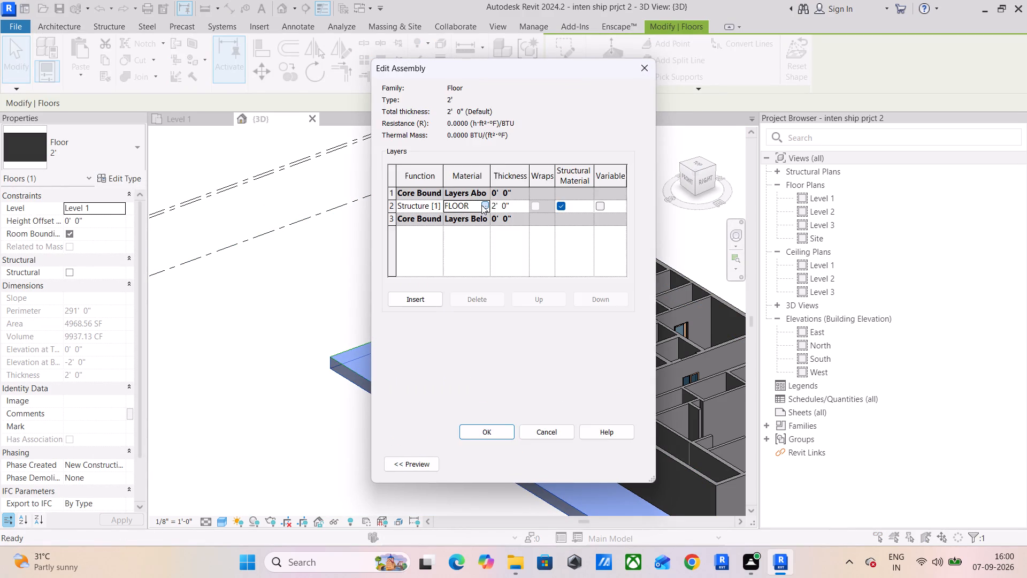
click(662, 175)
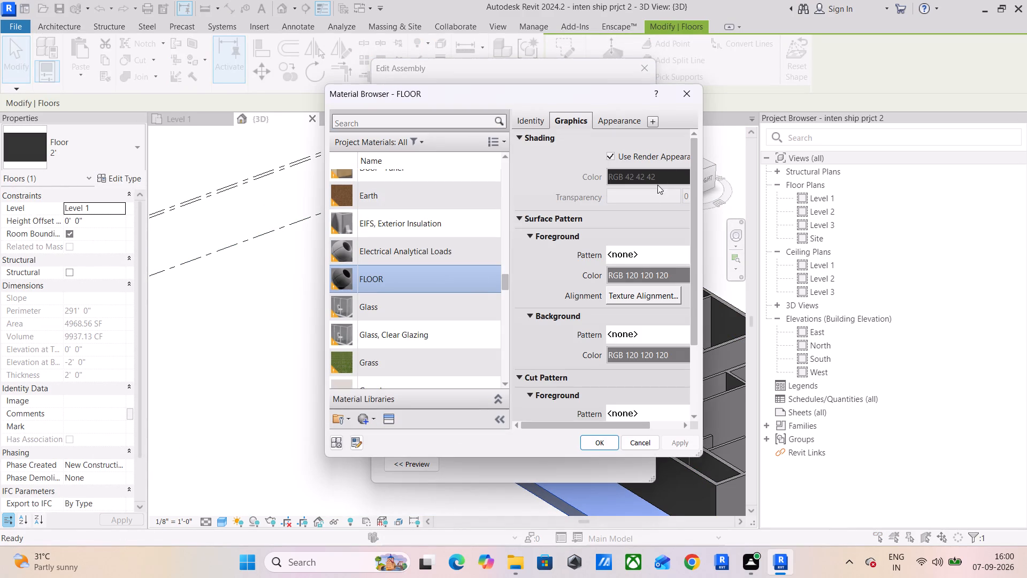
click(640, 177)
click(607, 117)
click(649, 262)
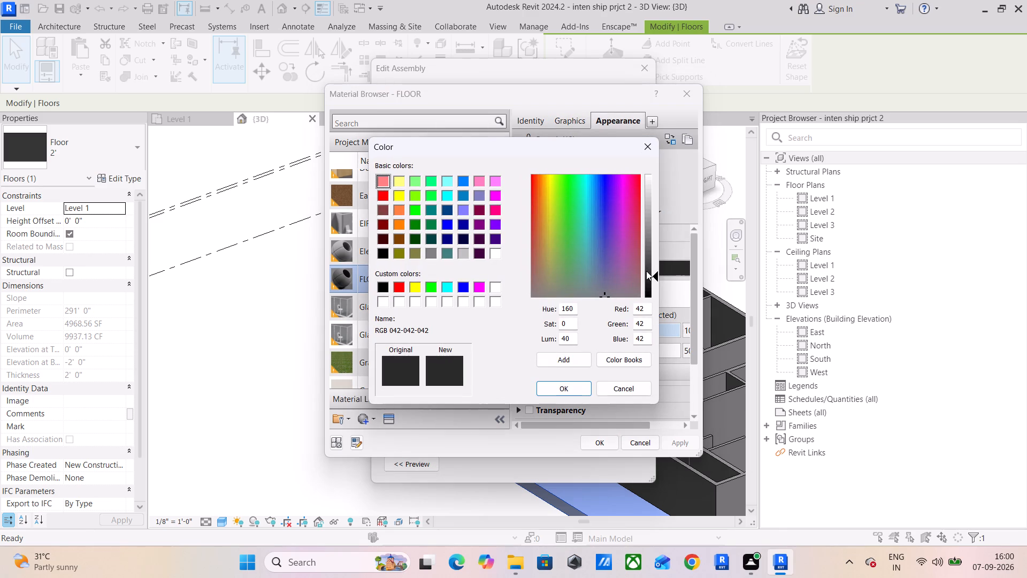
drag(653, 274, 652, 237)
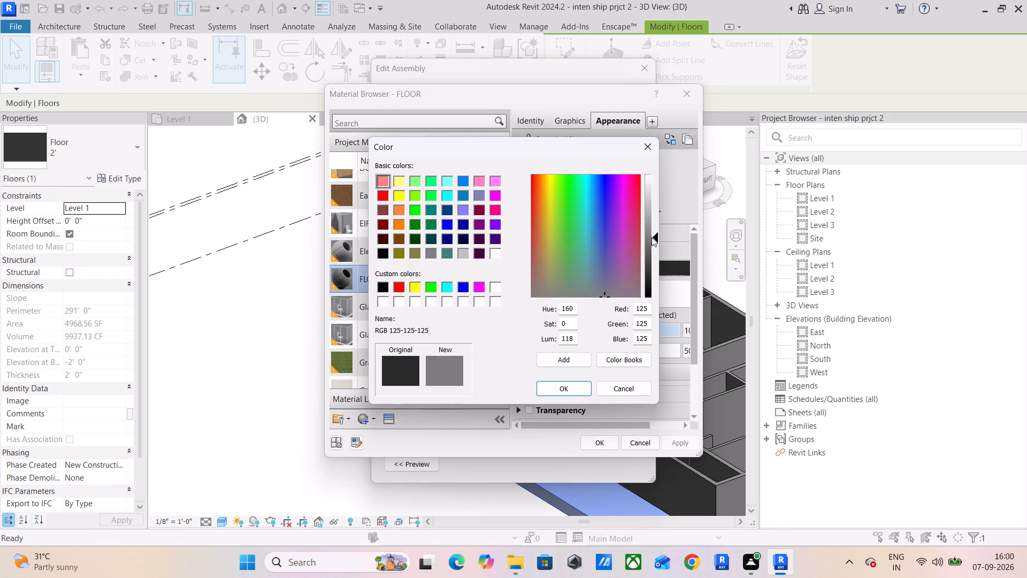
drag(652, 237, 652, 244)
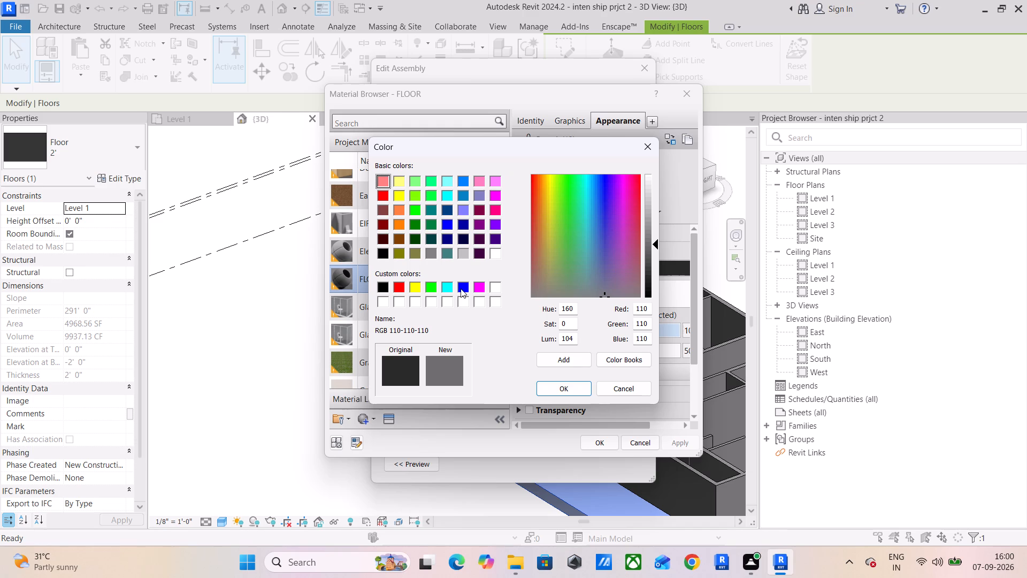
click(449, 287)
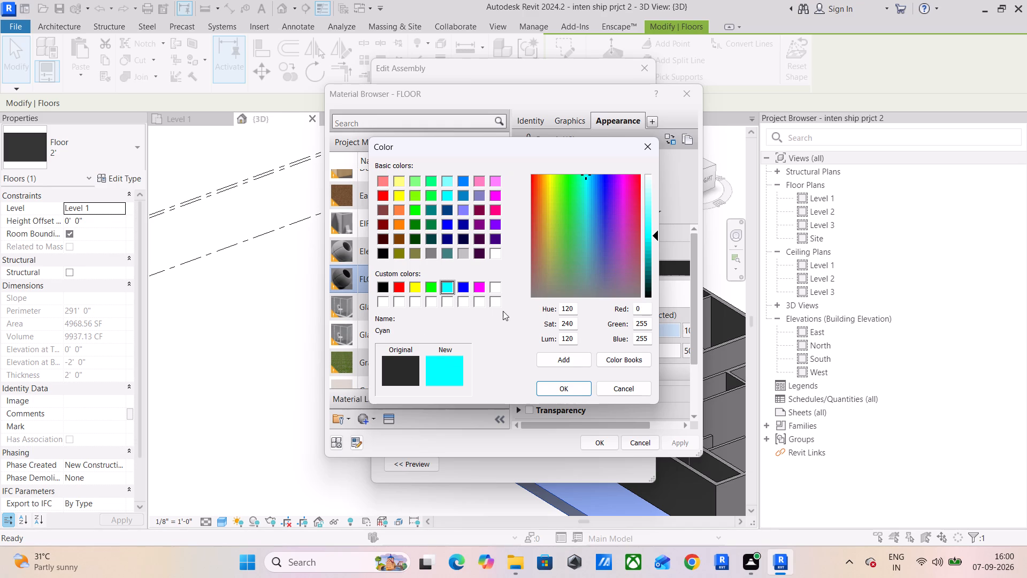
drag(656, 233, 652, 197)
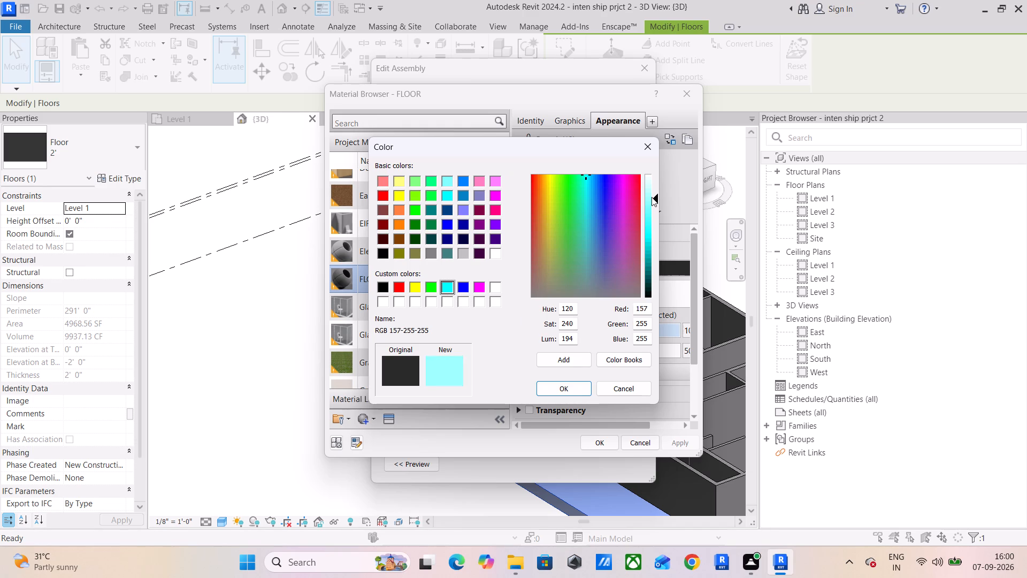
drag(652, 197, 652, 191)
click(556, 386)
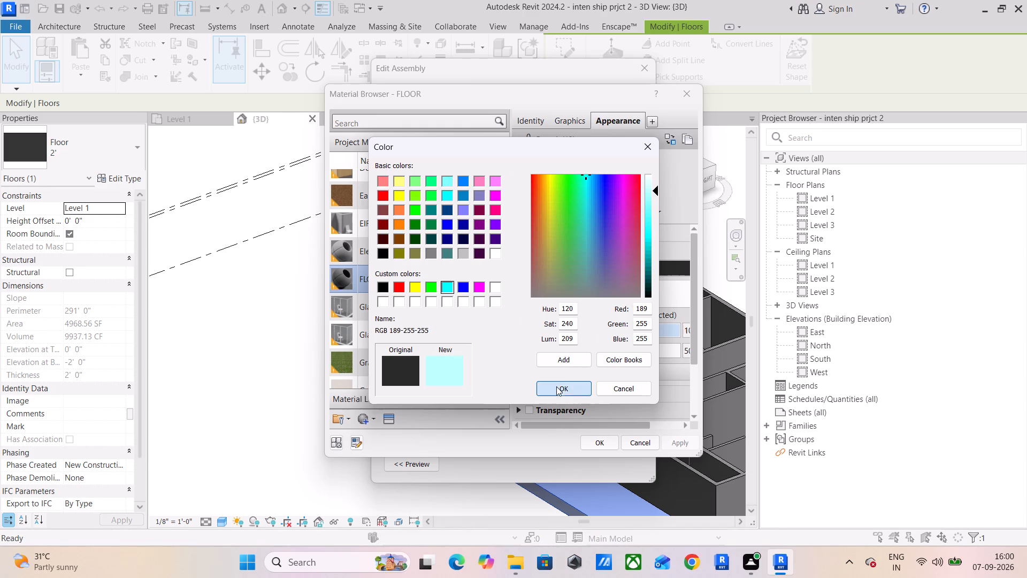
click(671, 443)
click(600, 444)
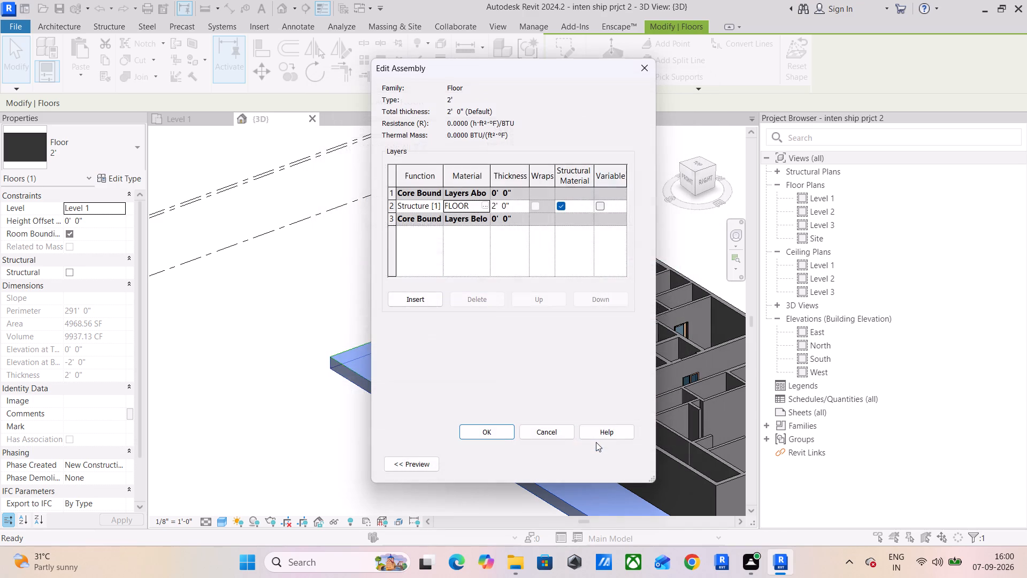
click(481, 432)
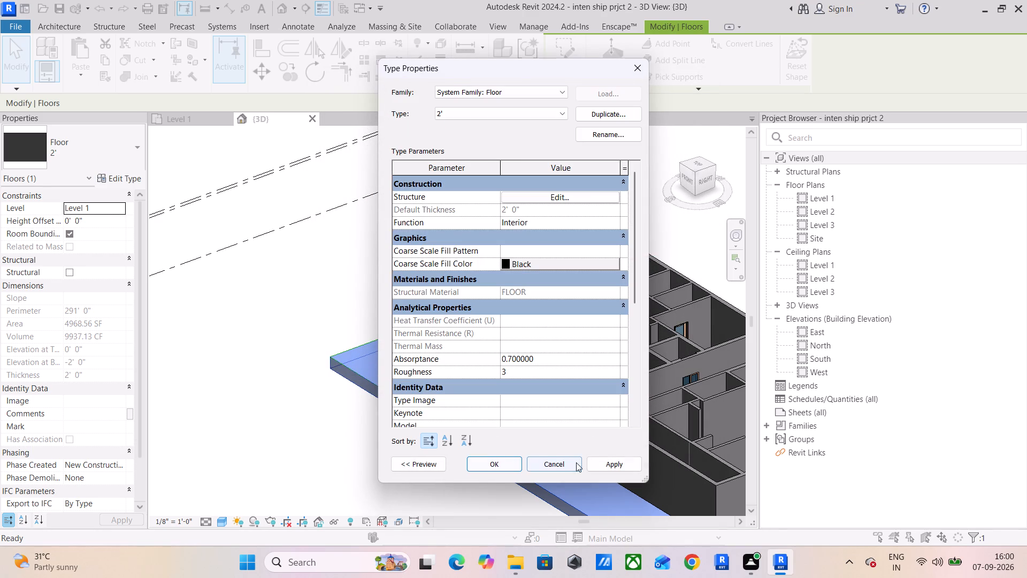
click(592, 460)
click(494, 462)
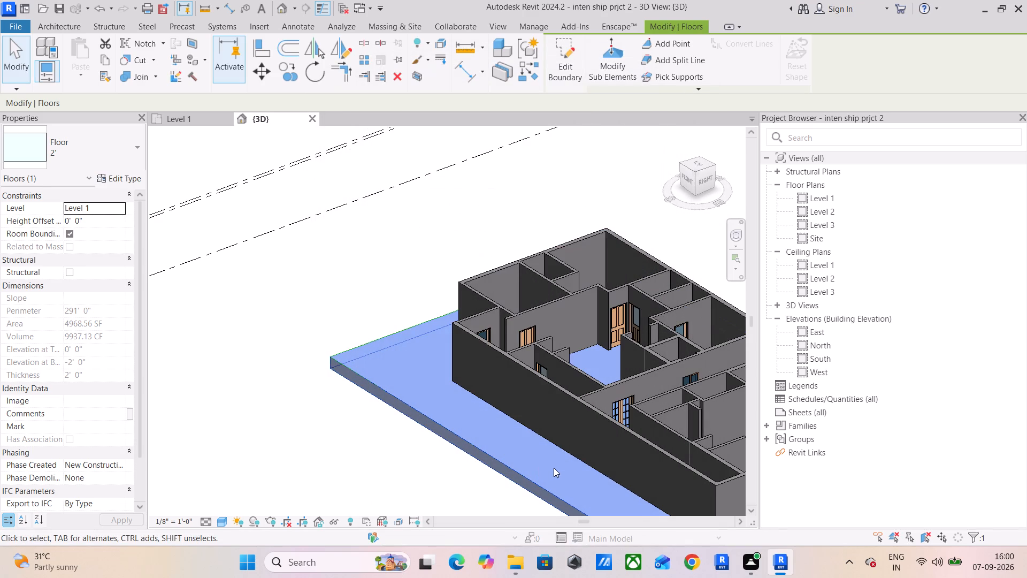
key(Escape)
Inspect the recolored floor slab, exterior walls and interior rooms from all sides in the 3D view.
shift+middle_drag(335, 469, 353, 482)
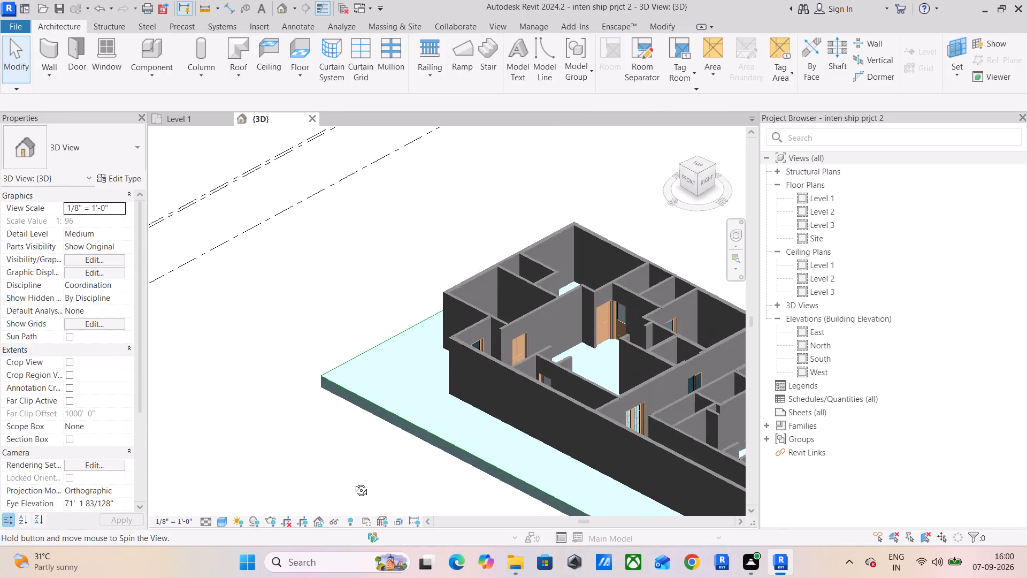
shift+middle_drag(353, 482, 397, 496)
scroll(403, 470, down, 3)
shift+middle_drag(495, 472, 471, 463)
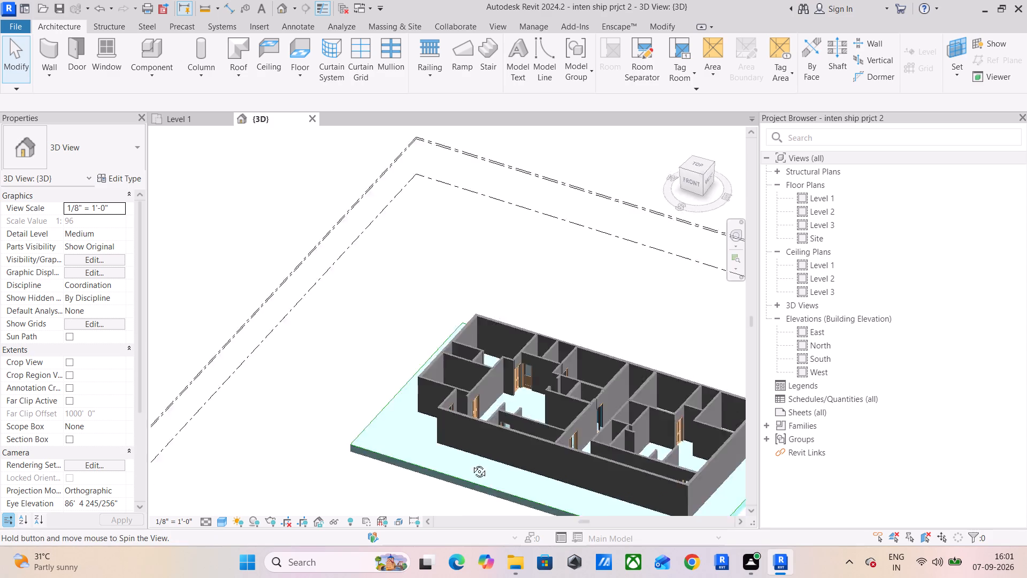
shift+middle_drag(471, 463, 271, 404)
shift+middle_drag(584, 450, 512, 465)
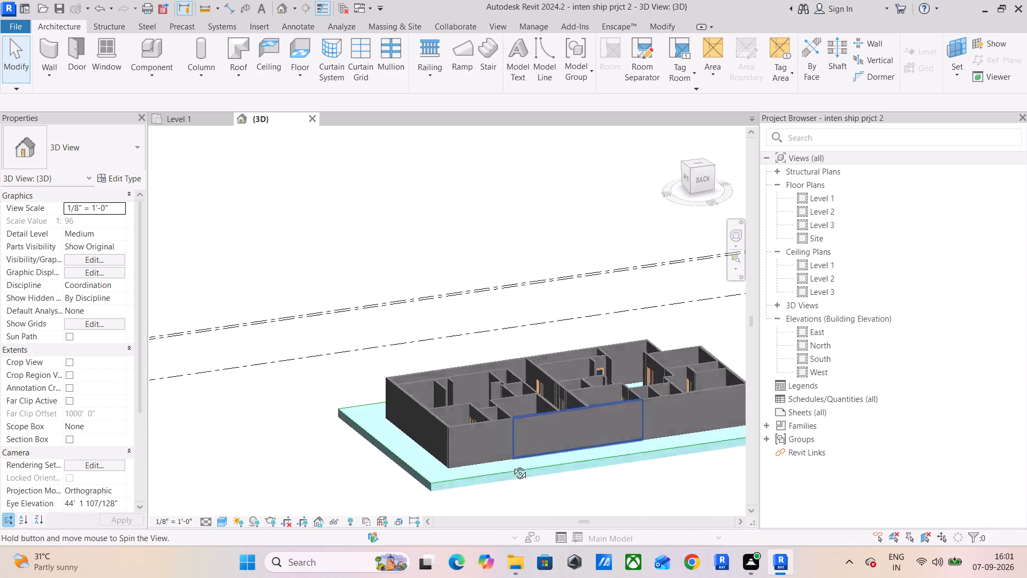
shift+middle_drag(512, 465, 293, 424)
shift+middle_drag(598, 437, 458, 442)
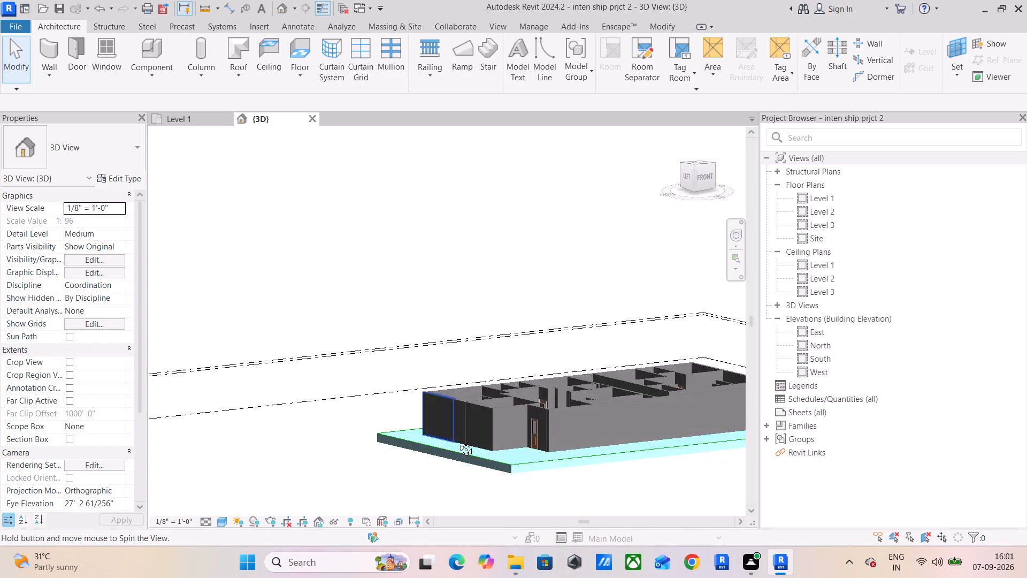
shift+middle_drag(458, 442, 448, 448)
shift+middle_drag(562, 442, 558, 456)
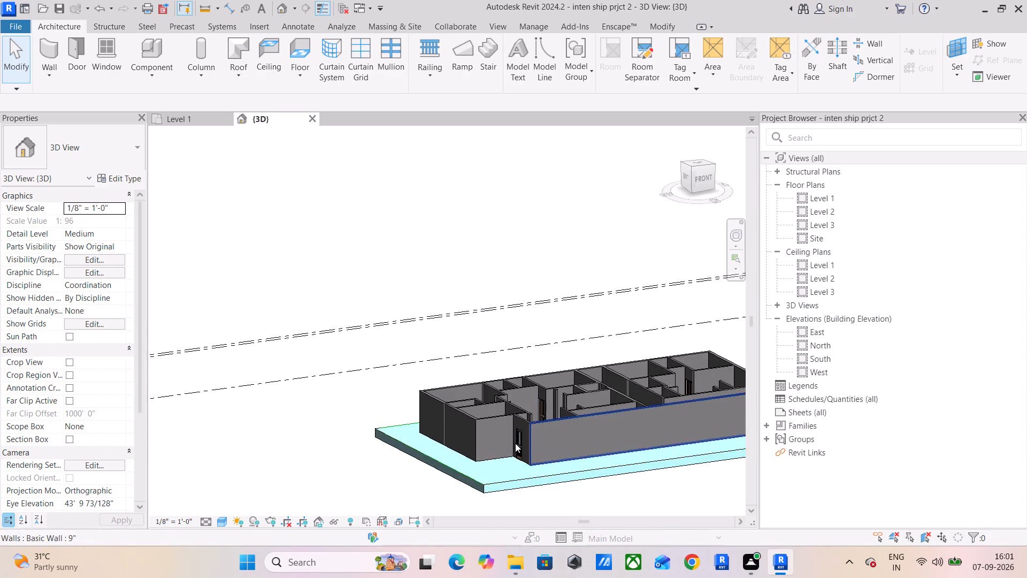
scroll(515, 443, up, 10)
shift+middle_drag(525, 450, 580, 459)
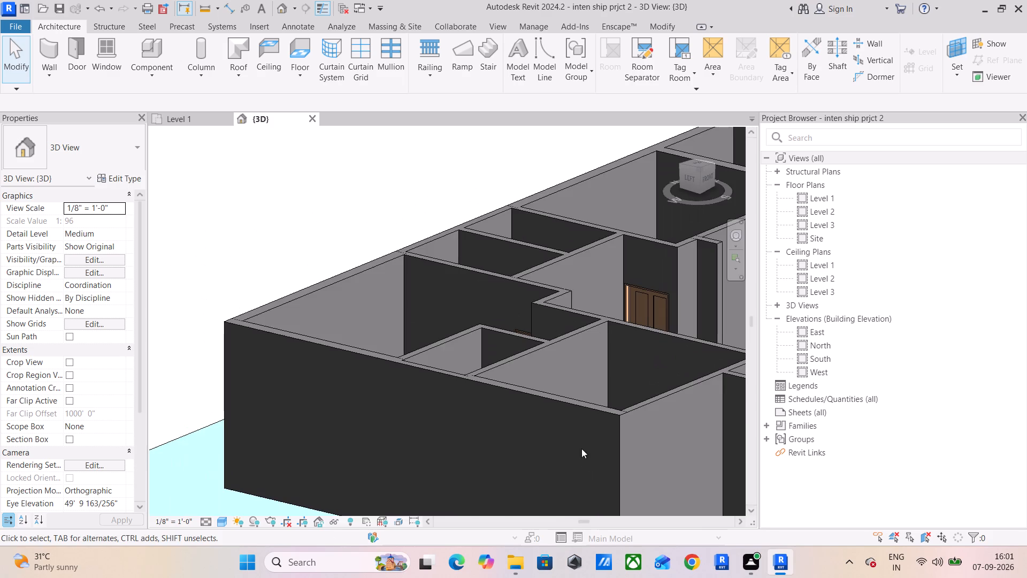
scroll(587, 424, down, 4)
shift+middle_drag(658, 381, 614, 458)
scroll(614, 409, up, 4)
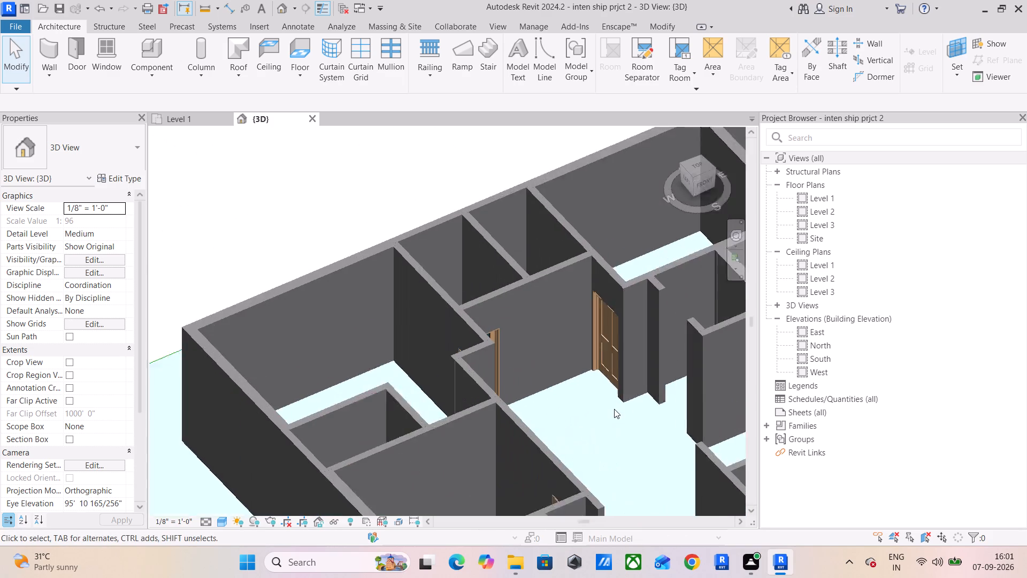
scroll(614, 409, up, 1)
shift+middle_drag(625, 377, 641, 368)
scroll(641, 368, down, 5)
shift+middle_drag(648, 372, 557, 343)
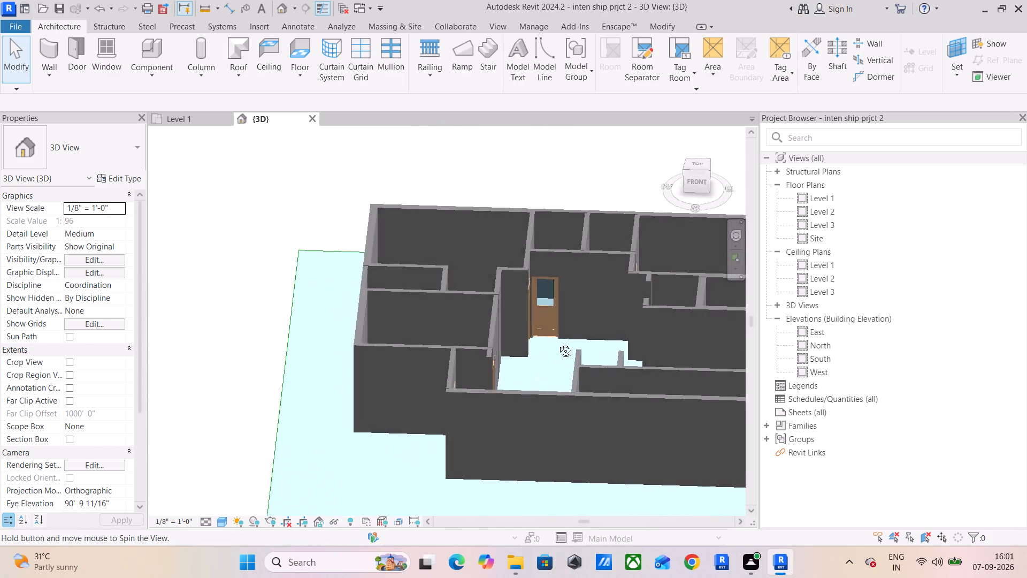
shift+middle_drag(557, 343, 560, 343)
Delete the 2'6" X 7' half-glass exterior door next to the four-panel wood door in the interior hall.
scroll(558, 318, up, 9)
scroll(545, 315, down, 5)
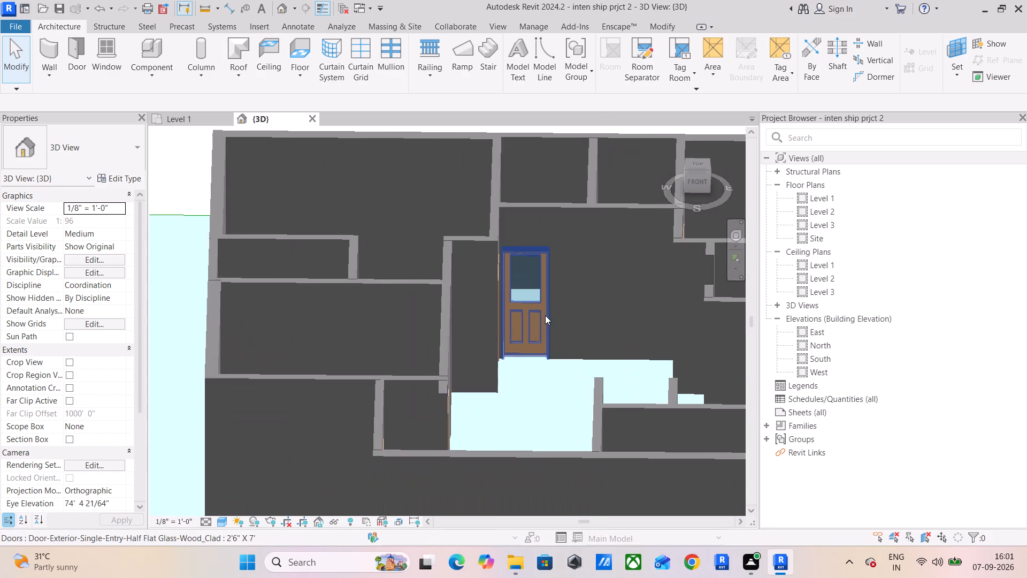
shift+middle_drag(600, 321, 520, 301)
scroll(648, 273, up, 3)
click(645, 252)
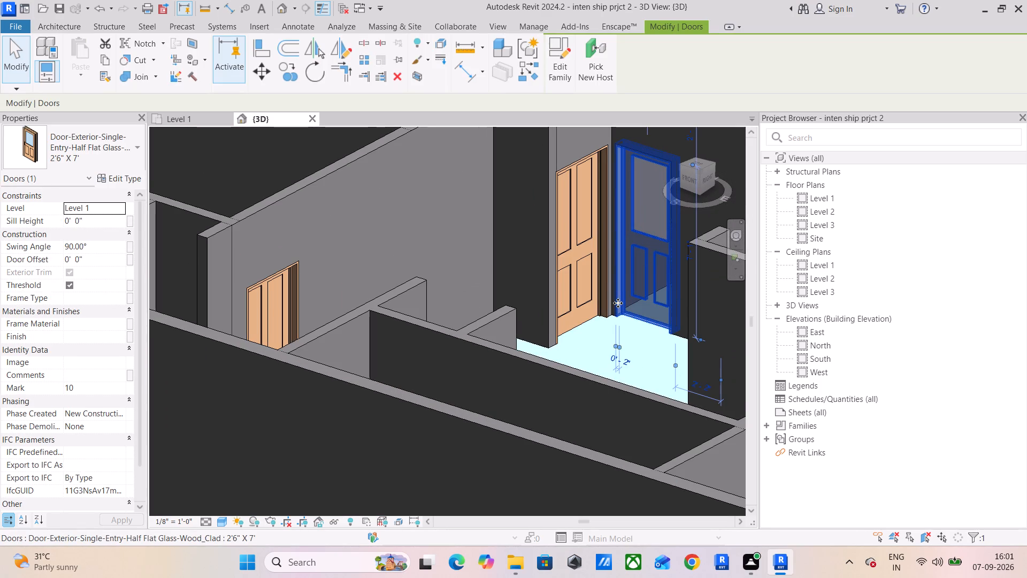
key(Delete)
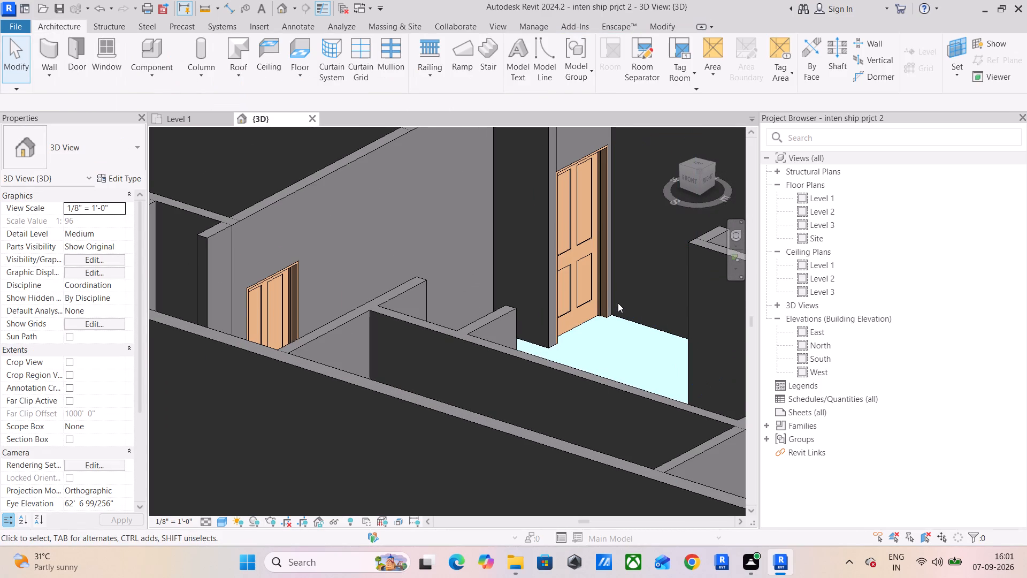
In the Level 1 plan, duplicate the four-panel wood interior door type BED DOOR 3' X 7' as 2' X 7'.
click(188, 115)
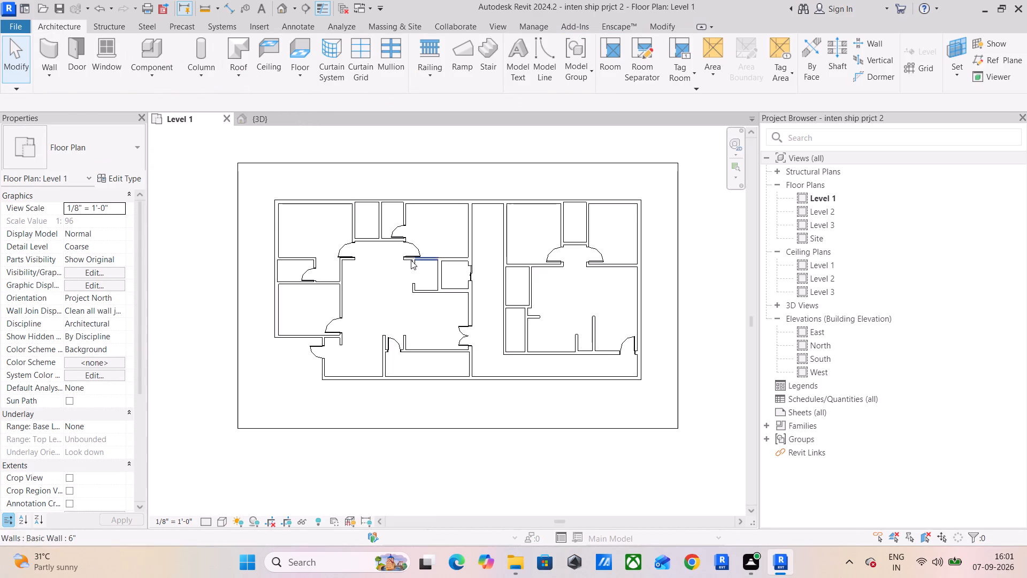
scroll(341, 226, up, 6)
click(86, 63)
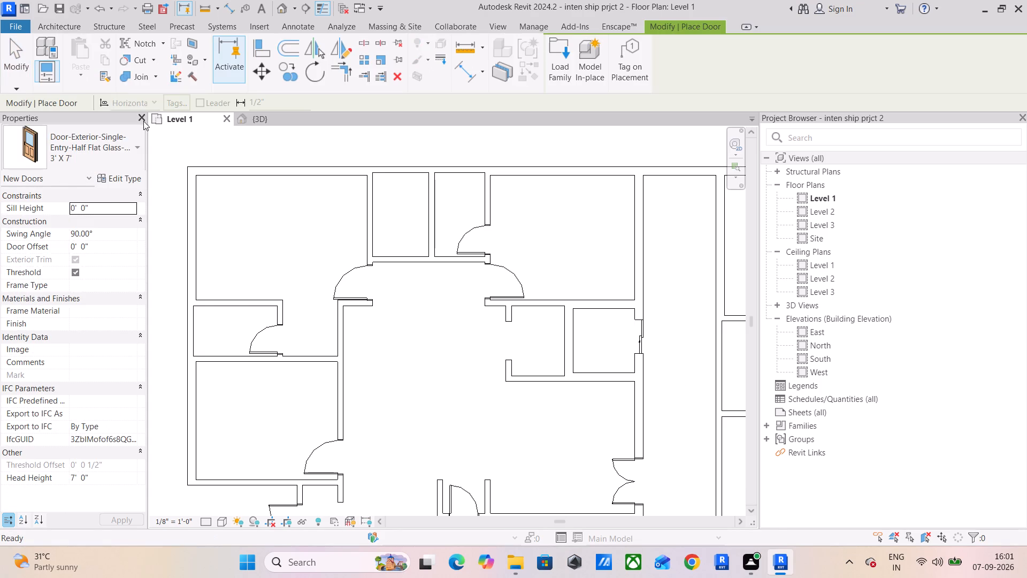
click(117, 140)
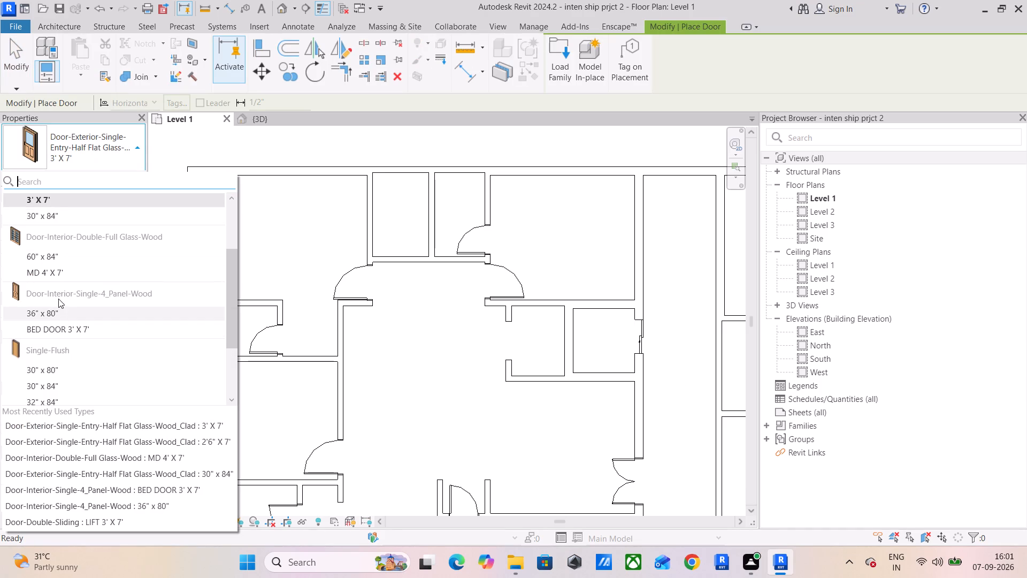
click(50, 326)
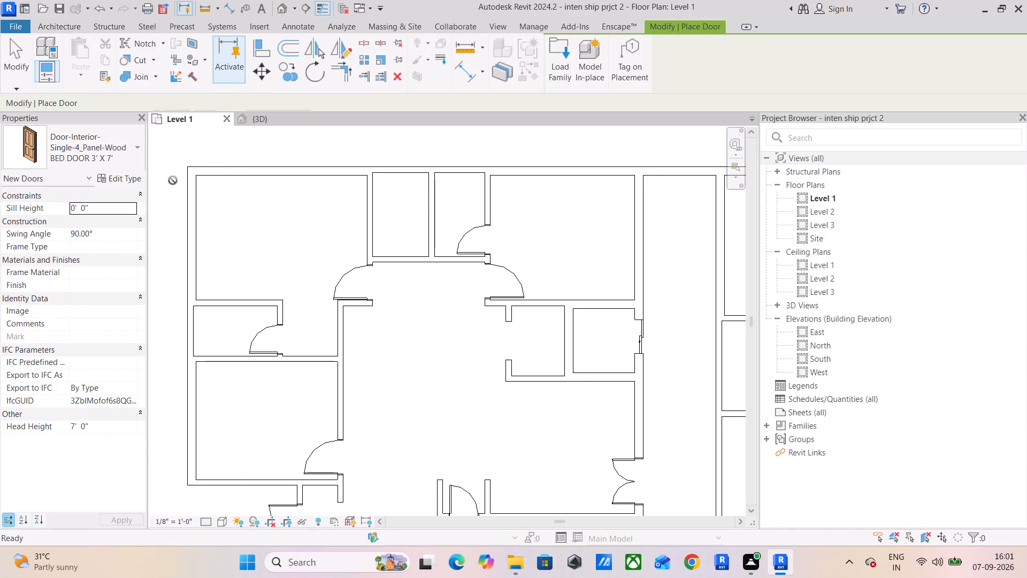
click(122, 182)
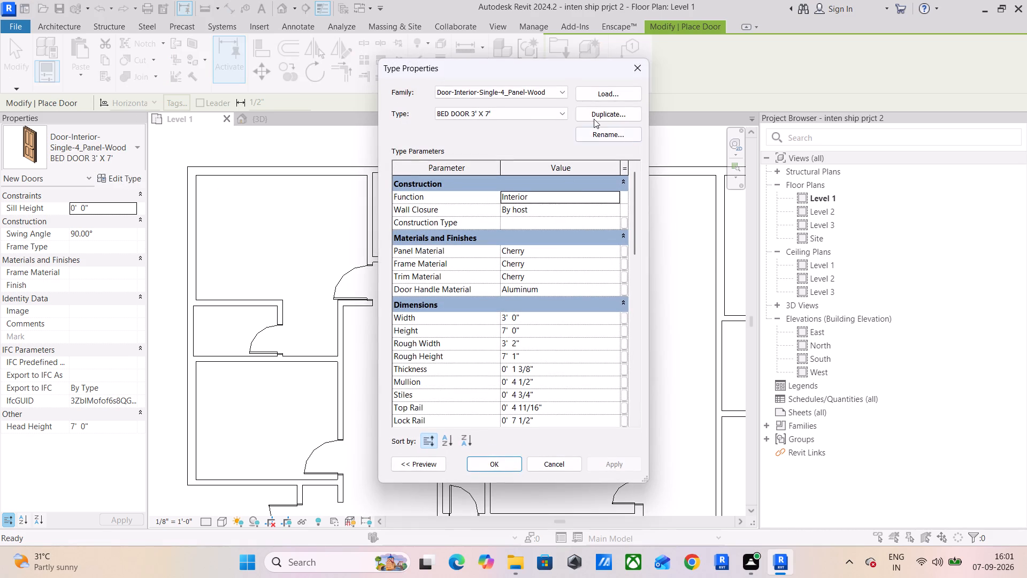
click(596, 113)
drag(536, 265, 384, 264)
text(2')
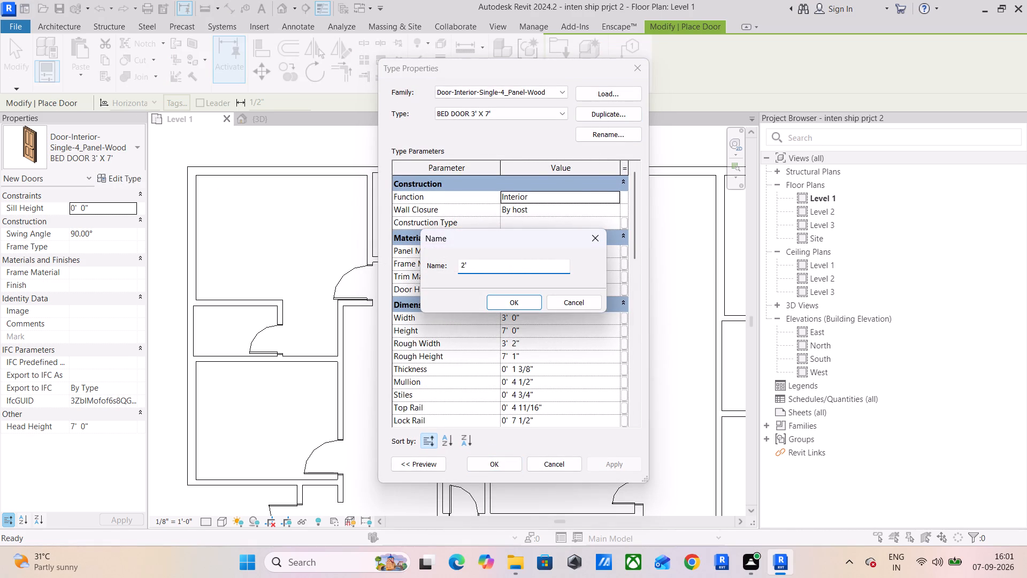
key(space)
text(X 7)
key(apostrophe)
key(Return)
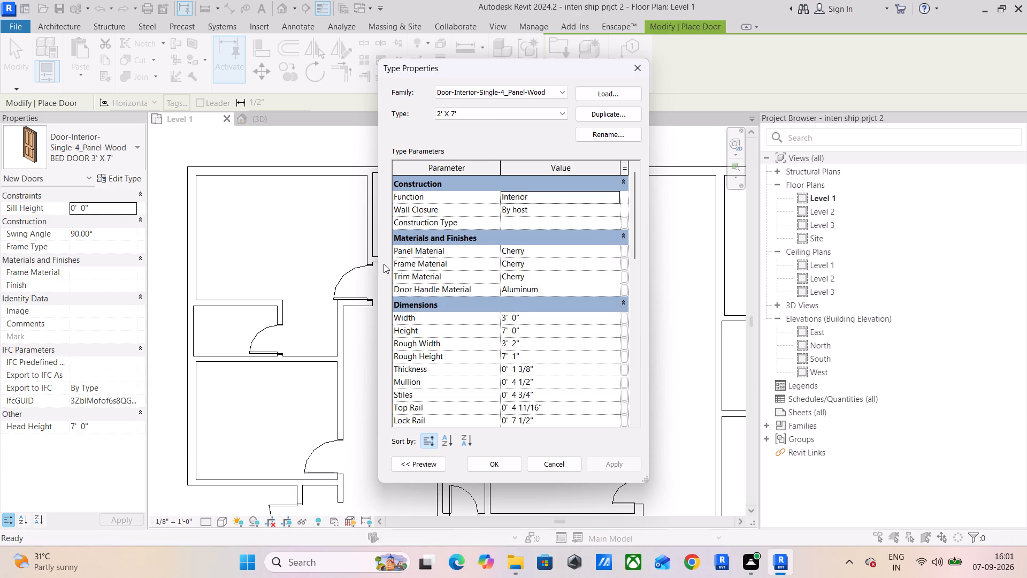
Set the 2' X 7' door type's width to 2' and apply it.
click(584, 320)
text(2')
key(Return)
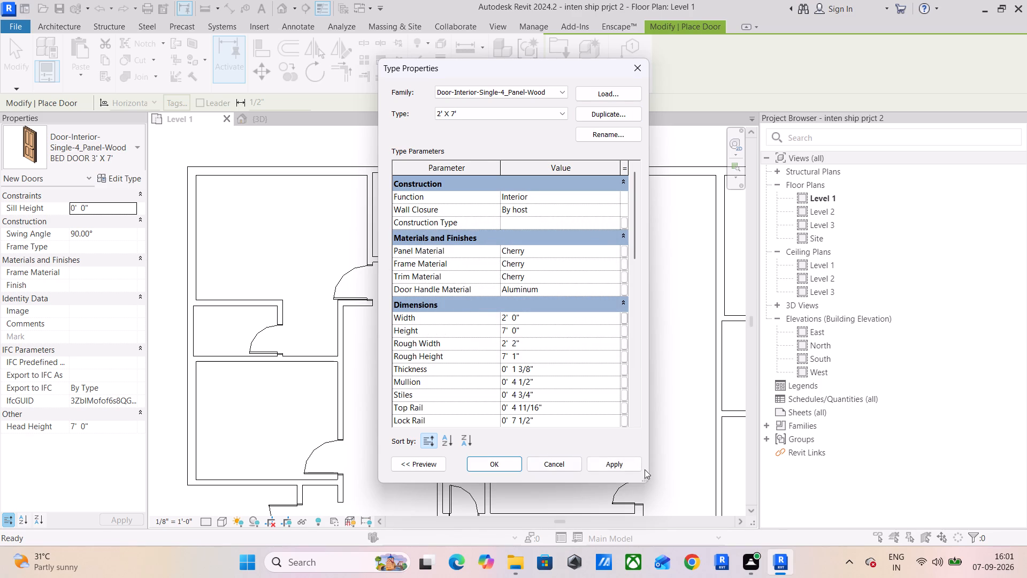
click(611, 463)
click(504, 466)
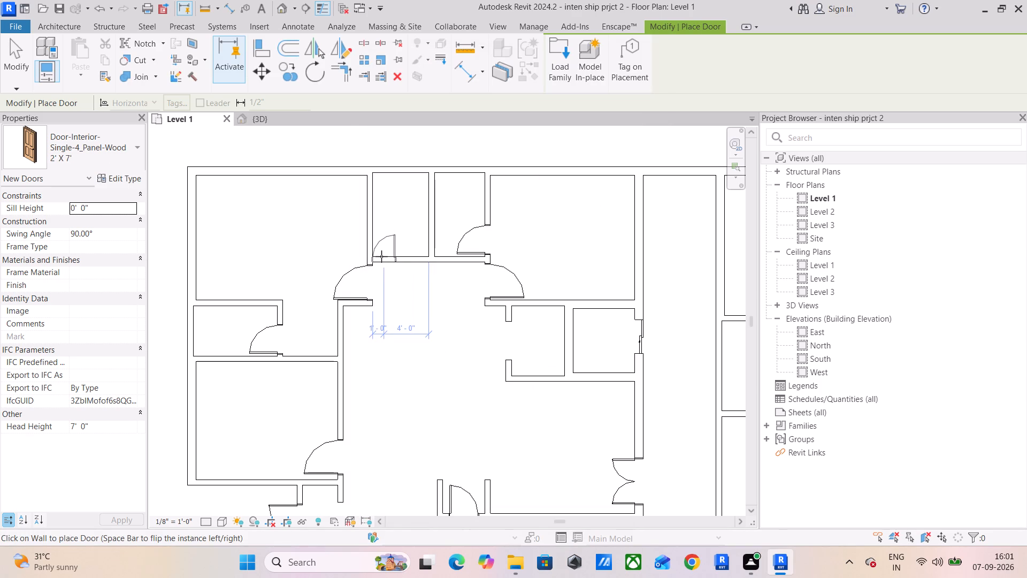
Place a 2' X 7' door in the west unit's small north room, on its south wall about 1'-6" from the west wall, swinging inward.
key(space)
click(389, 255)
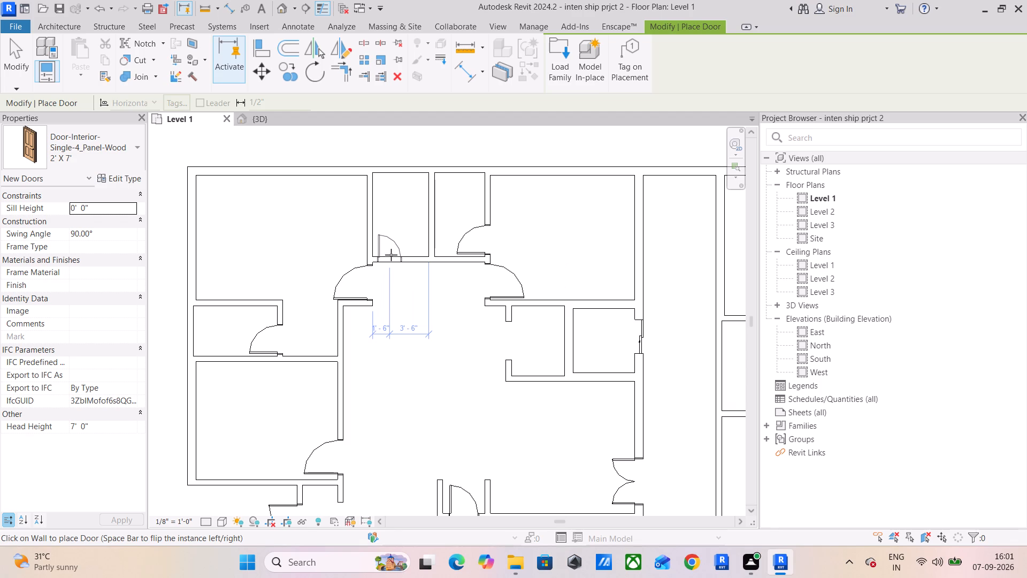
key(Escape)
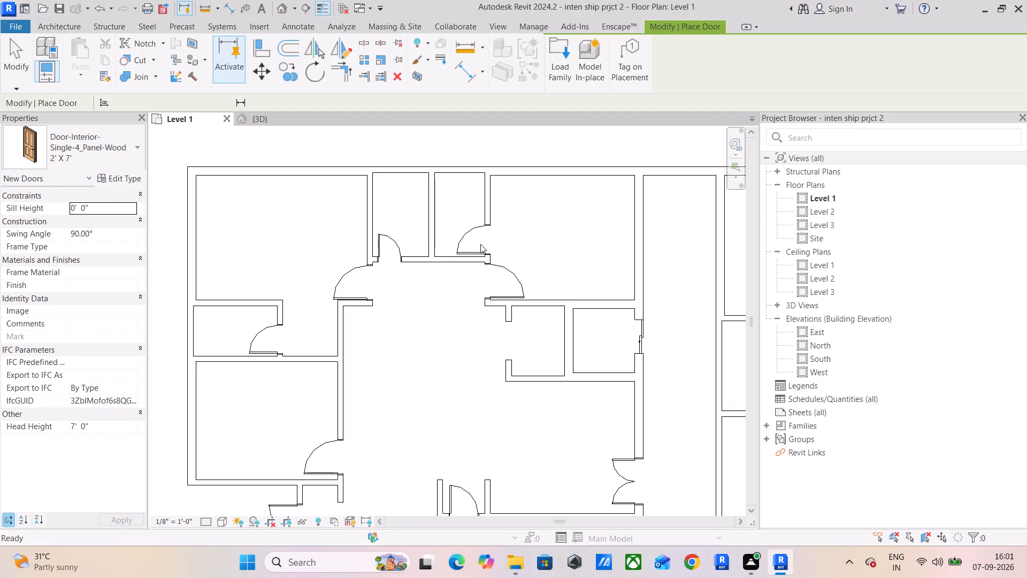
key(Escape)
Replace the adjoining small room's east-wall door with a 2' X 7' four-panel door centred about 1'-6" from the south wall, swinging inward.
click(469, 238)
key(Delete)
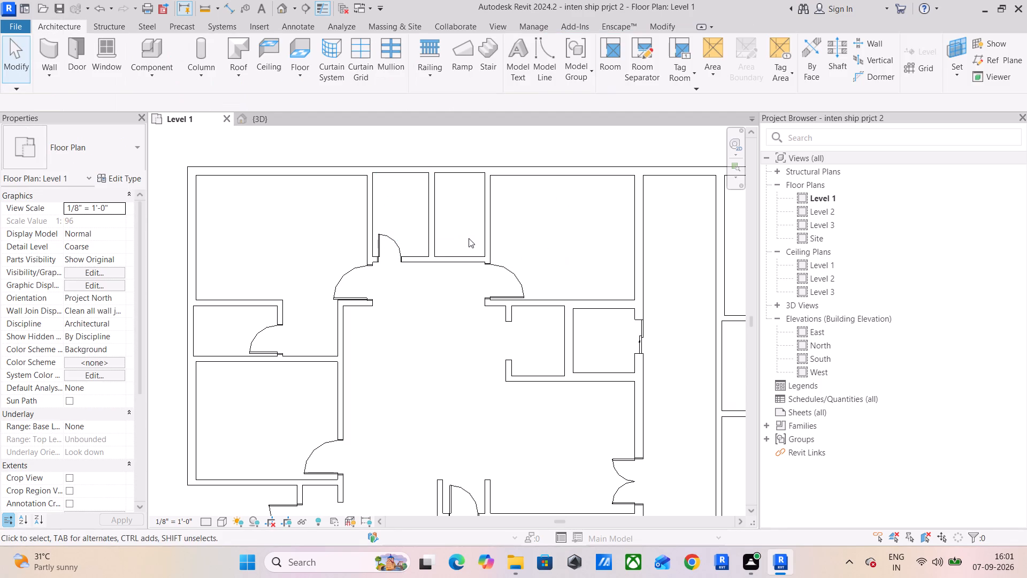
click(77, 55)
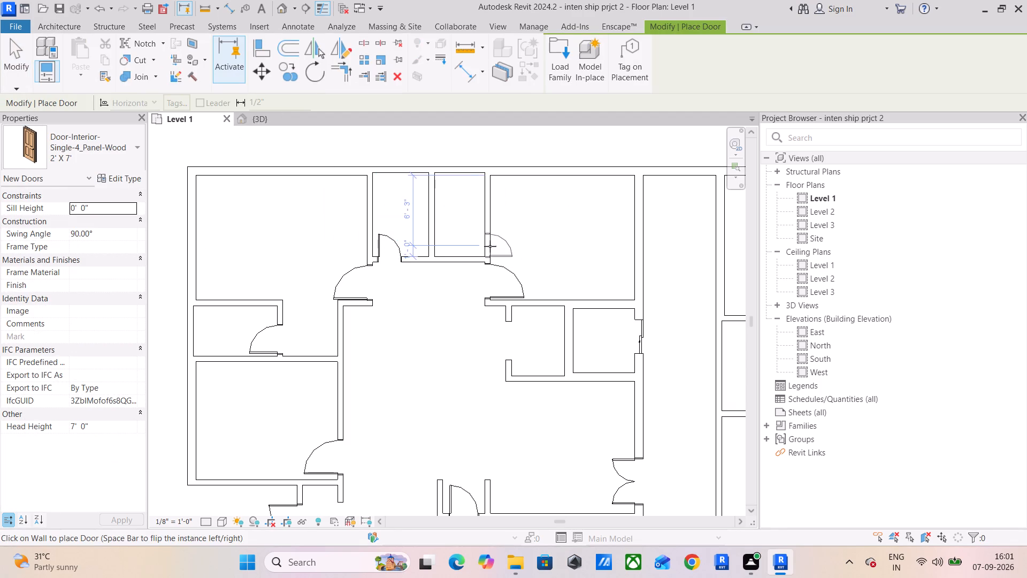
key(space)
click(487, 240)
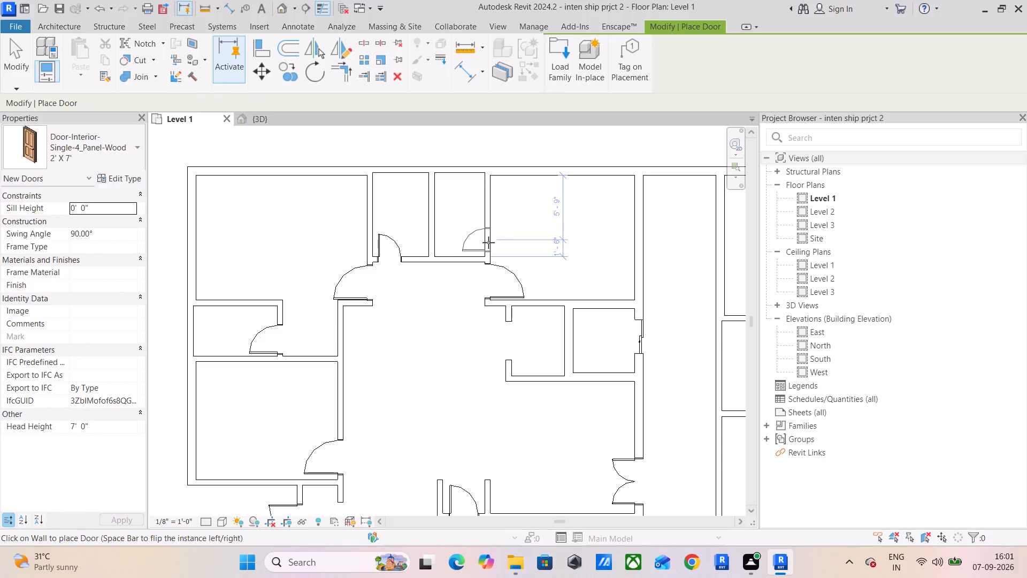
key(Escape)
key(Escape)
key(Escape)
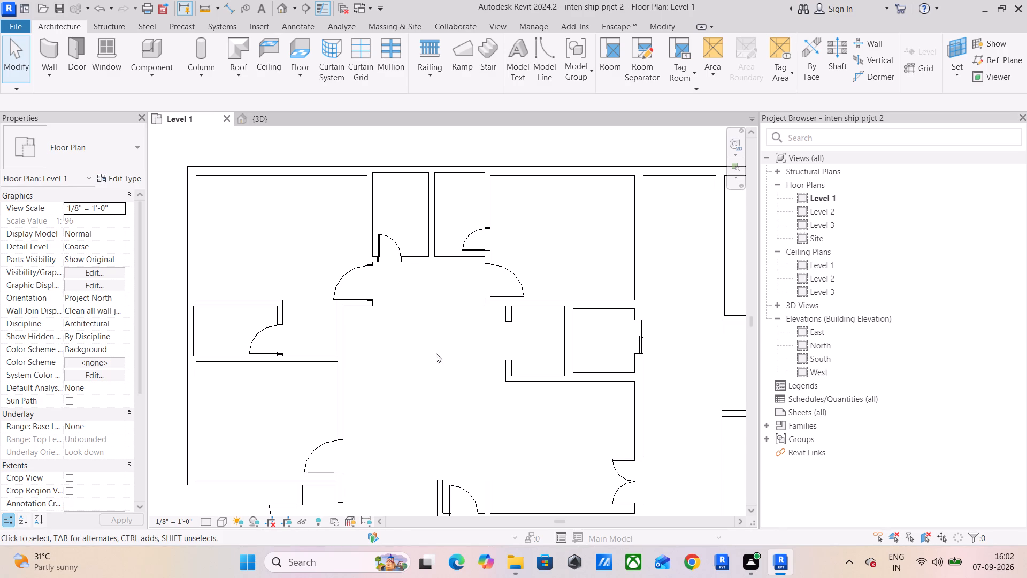
Examine the new interior doors and the rooms of both units from several angles in the 3D view.
click(250, 120)
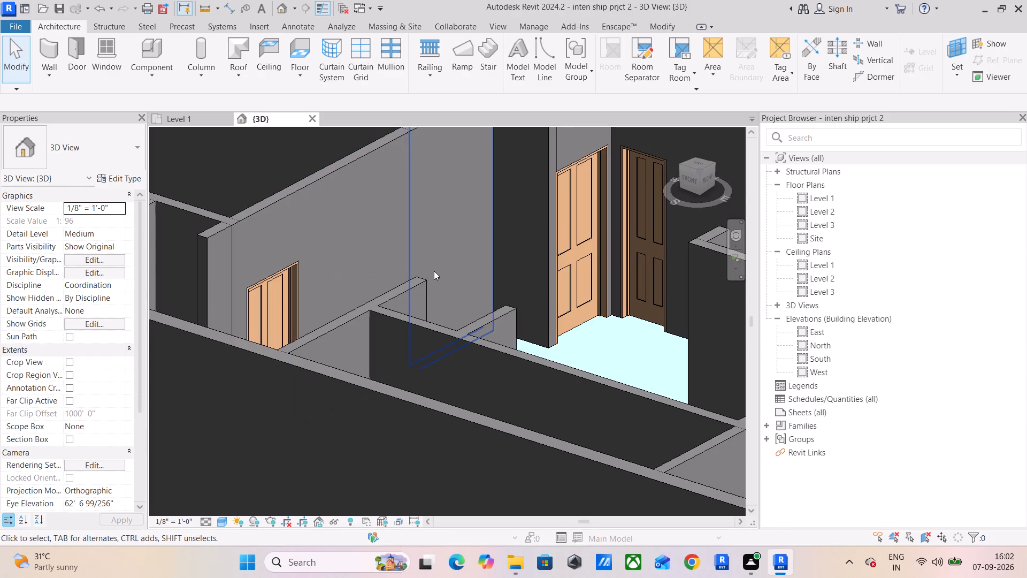
scroll(457, 303, down, 3)
shift+middle_drag(519, 328, 515, 352)
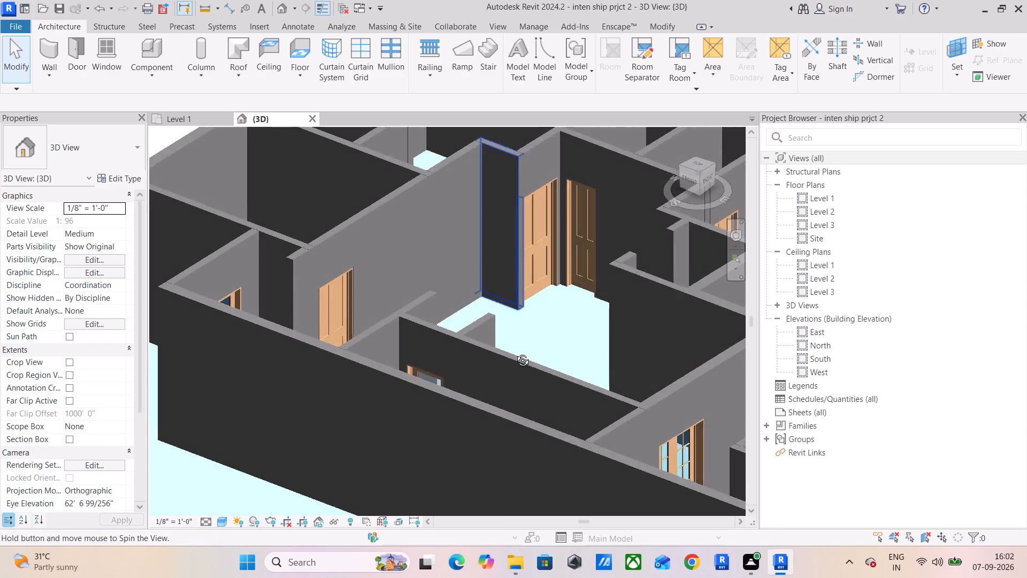
shift+middle_drag(515, 352, 403, 324)
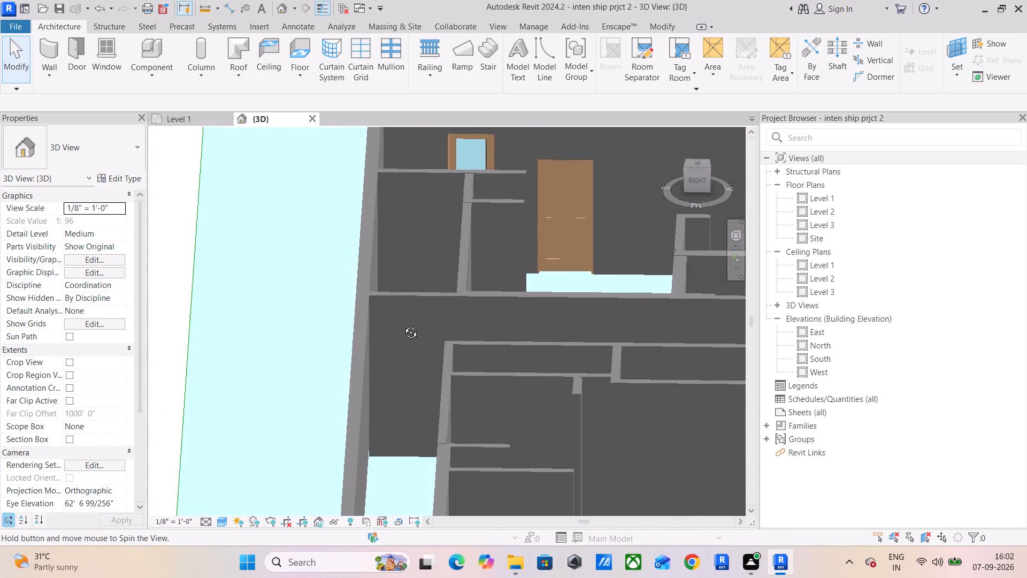
shift+middle_drag(403, 324, 476, 354)
scroll(491, 361, down, 5)
shift+middle_drag(555, 390, 557, 398)
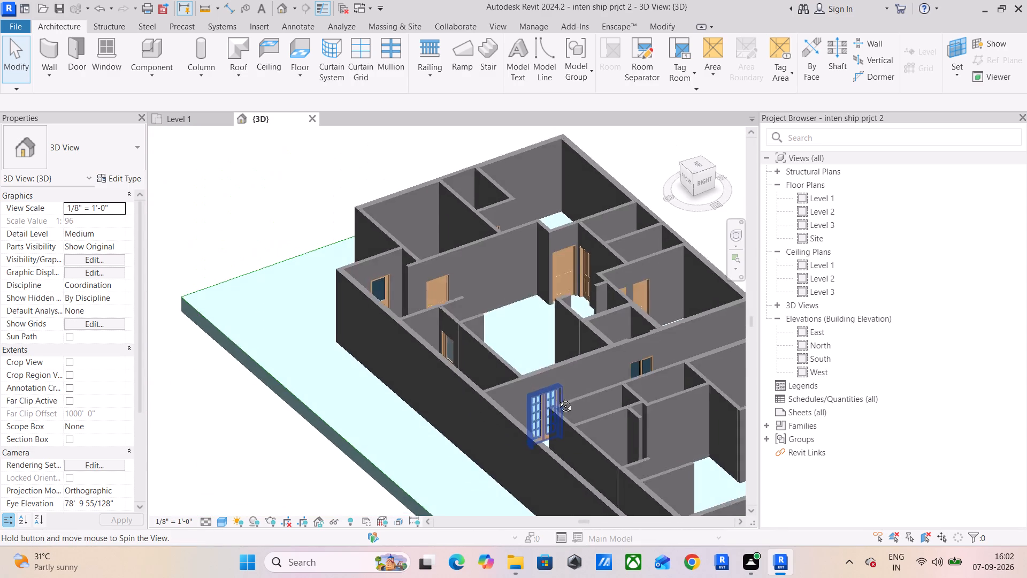
shift+middle_drag(557, 398, 658, 416)
scroll(700, 390, up, 5)
scroll(646, 356, up, 9)
shift+middle_drag(654, 348, 523, 336)
scroll(522, 336, down, 10)
shift+middle_drag(505, 366, 519, 378)
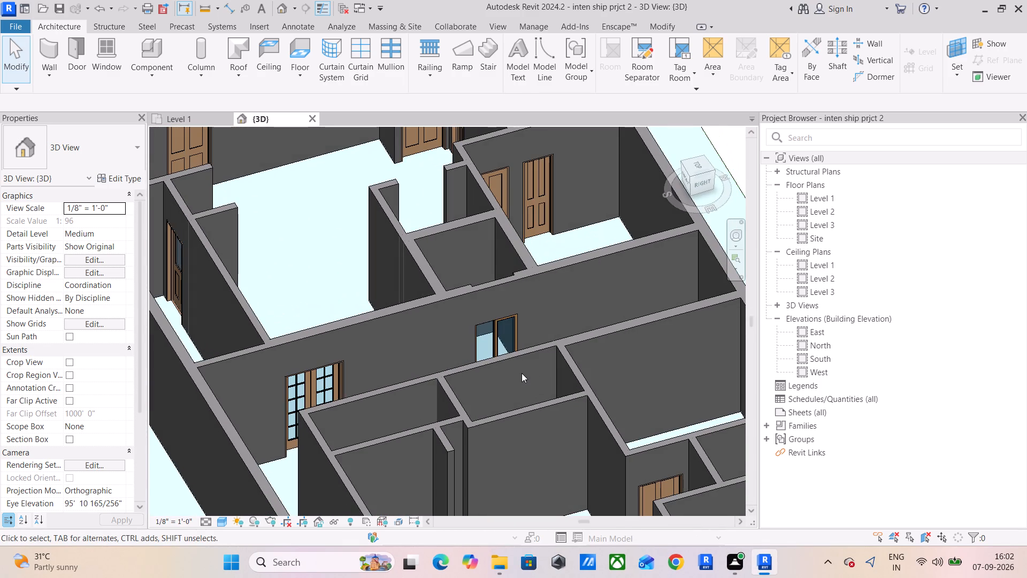
scroll(512, 378, down, 5)
scroll(492, 439, up, 6)
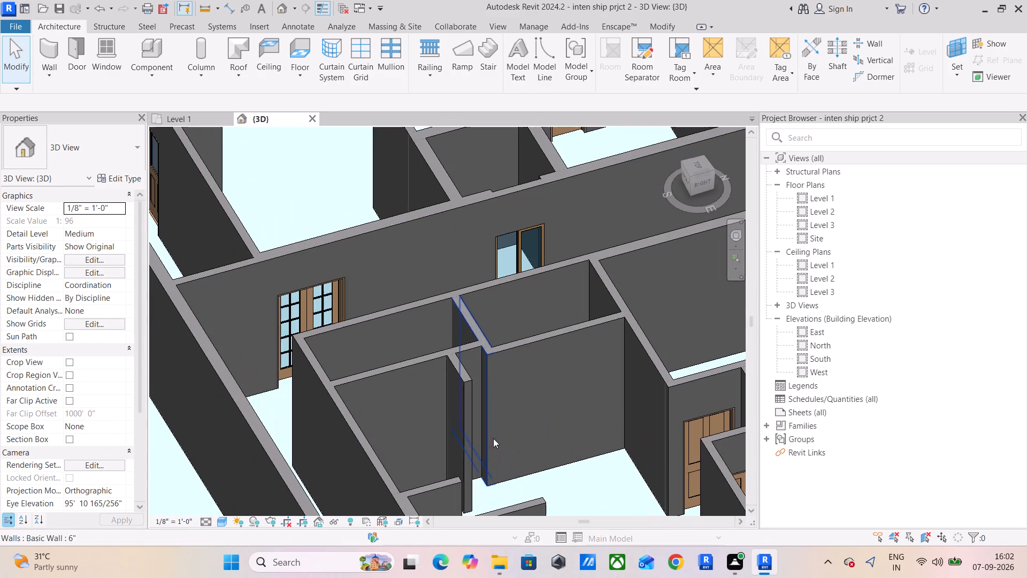
scroll(523, 421, down, 2)
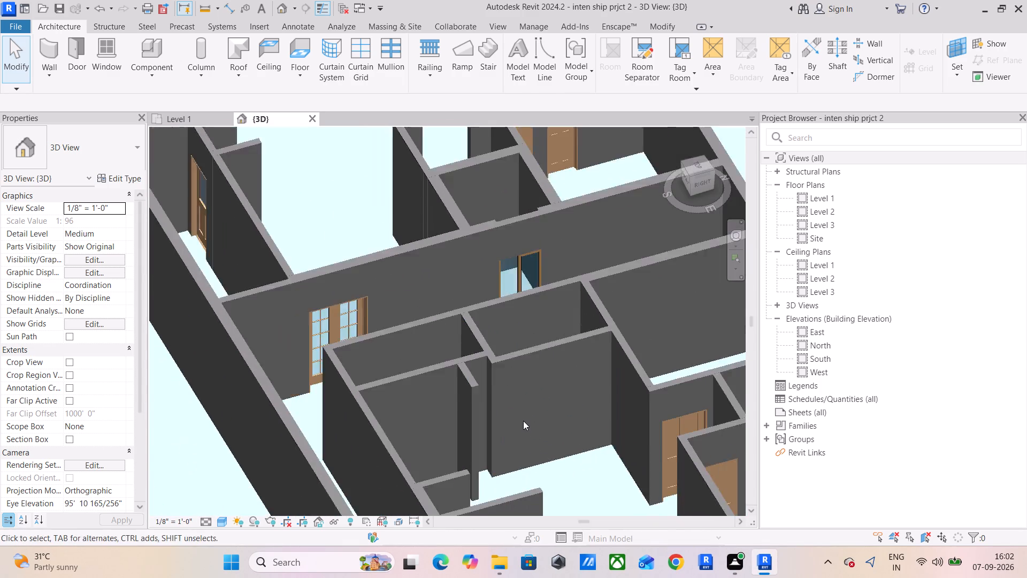
scroll(523, 421, down, 2)
shift+middle_drag(614, 379, 592, 393)
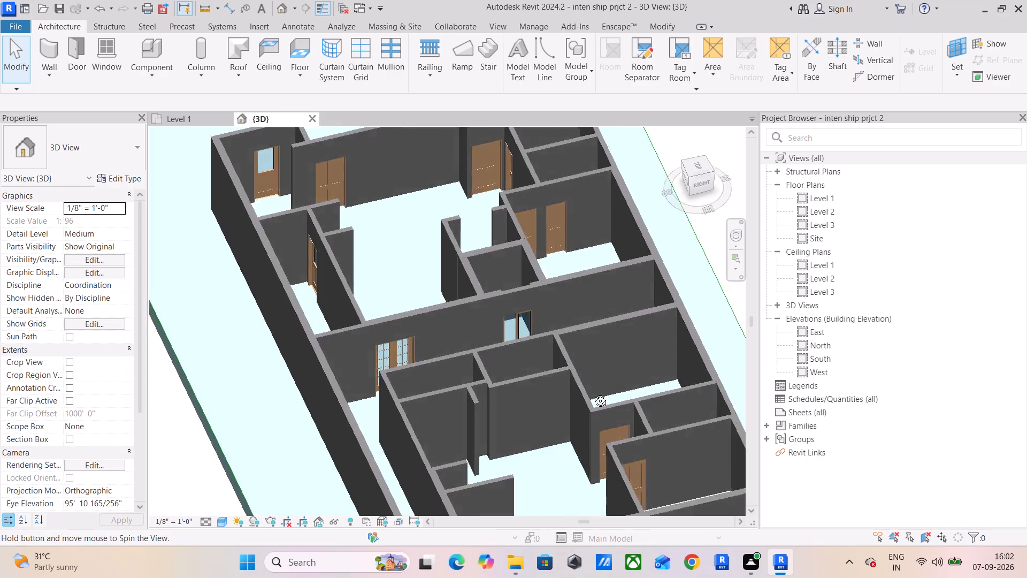
shift+middle_drag(592, 393, 434, 374)
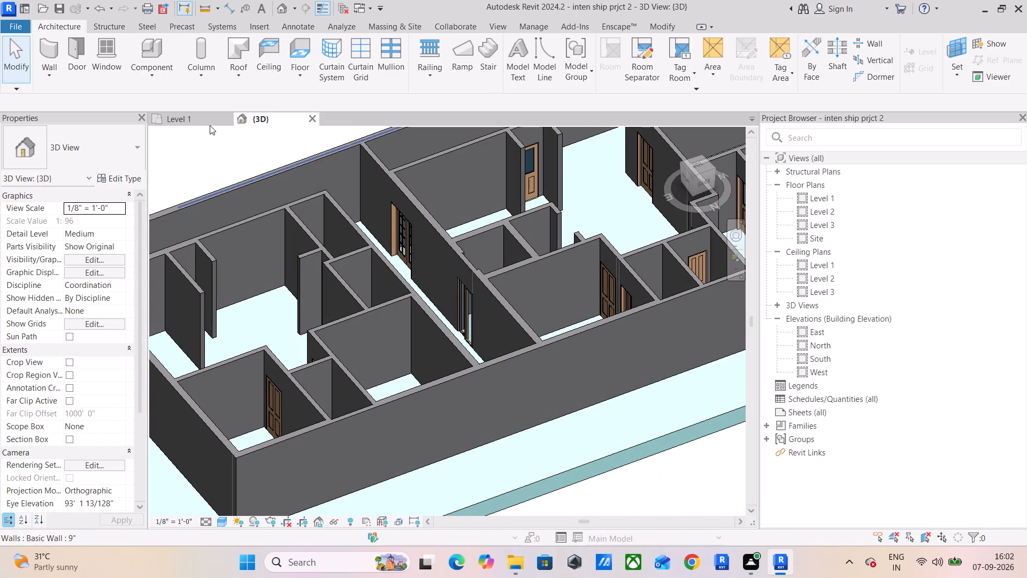
In the Level 1 plan, place a 2' X 7' door between the east unit's northwest bedroom and the small room south of it, swinging south.
click(199, 111)
click(184, 113)
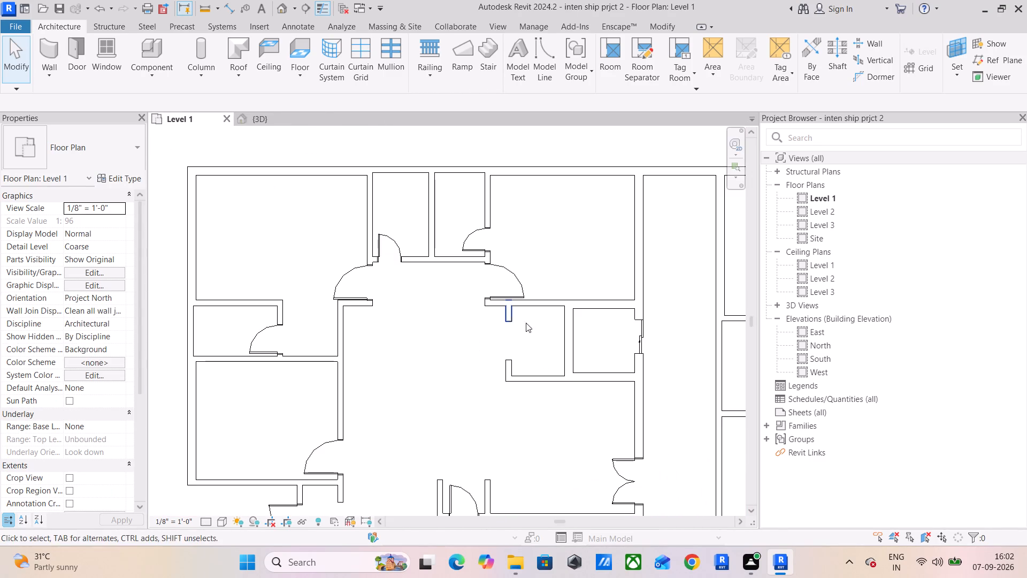
middle_drag(530, 419, 136, 341)
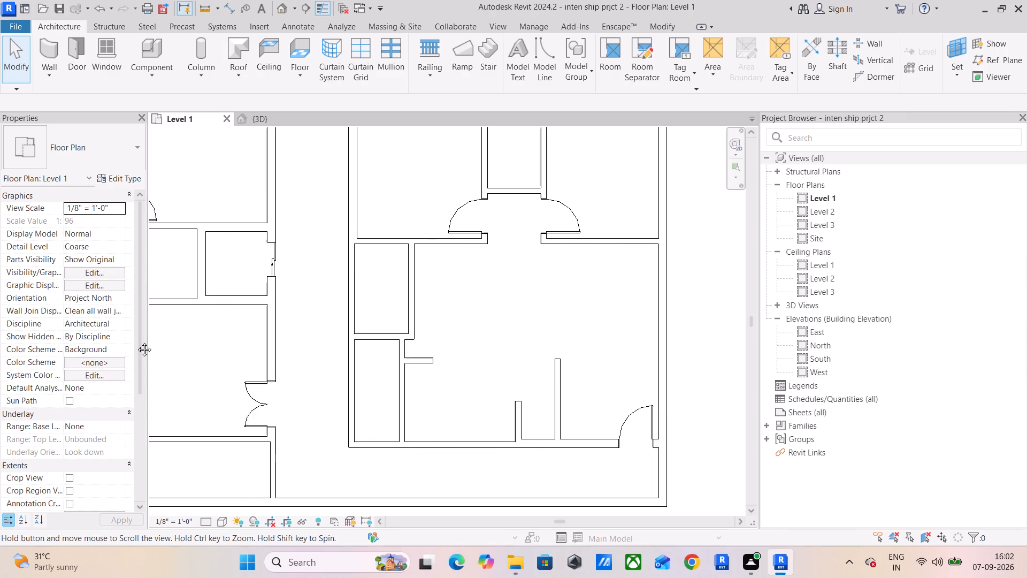
middle_drag(136, 341, 134, 341)
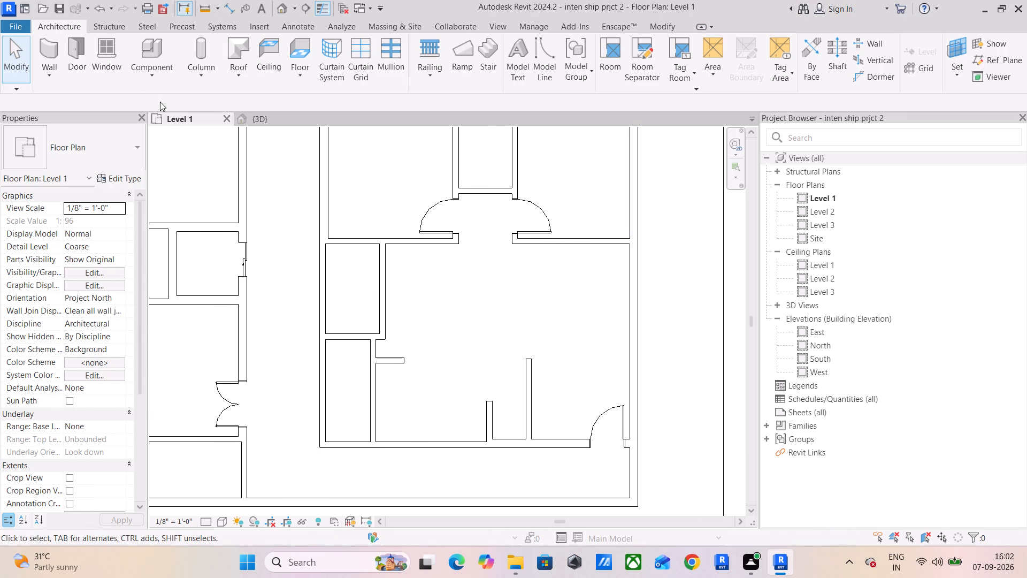
click(83, 56)
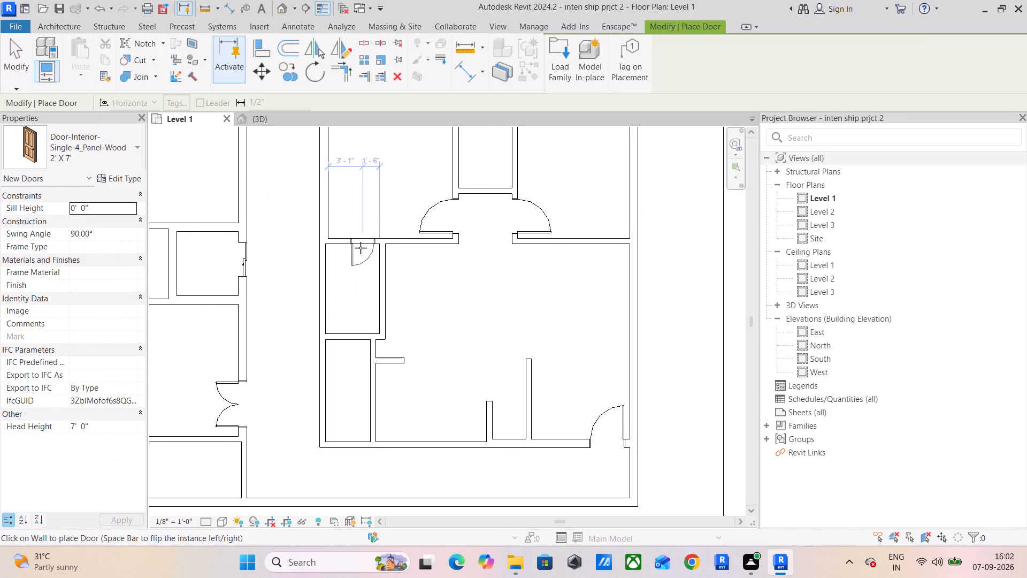
key(space)
click(361, 248)
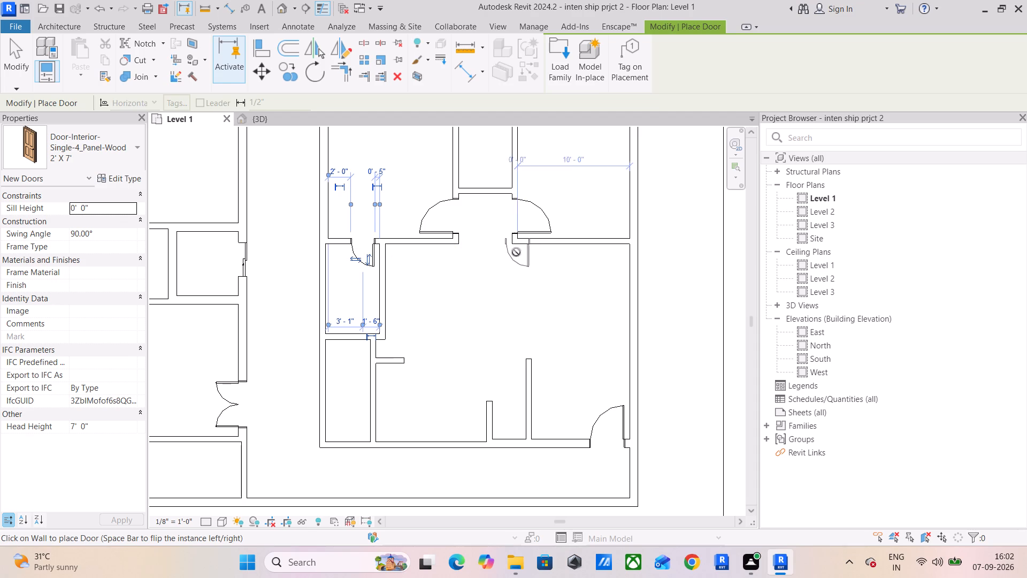
Place a 2' X 7' door on the south wall of the small room between the east unit's north bedrooms, about 1'-6" from its west wall.
middle_drag(487, 225, 455, 394)
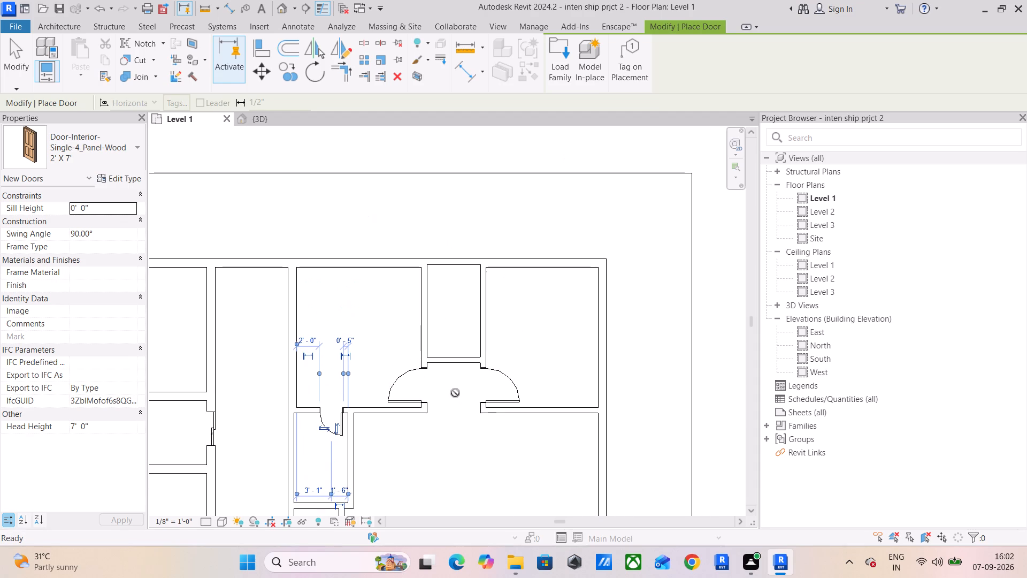
click(443, 355)
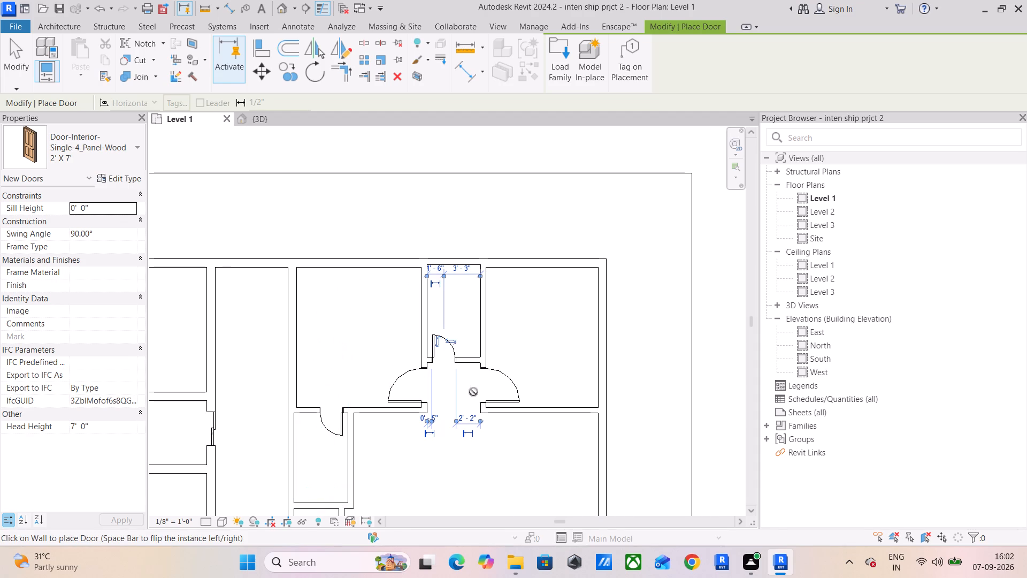
key(Escape)
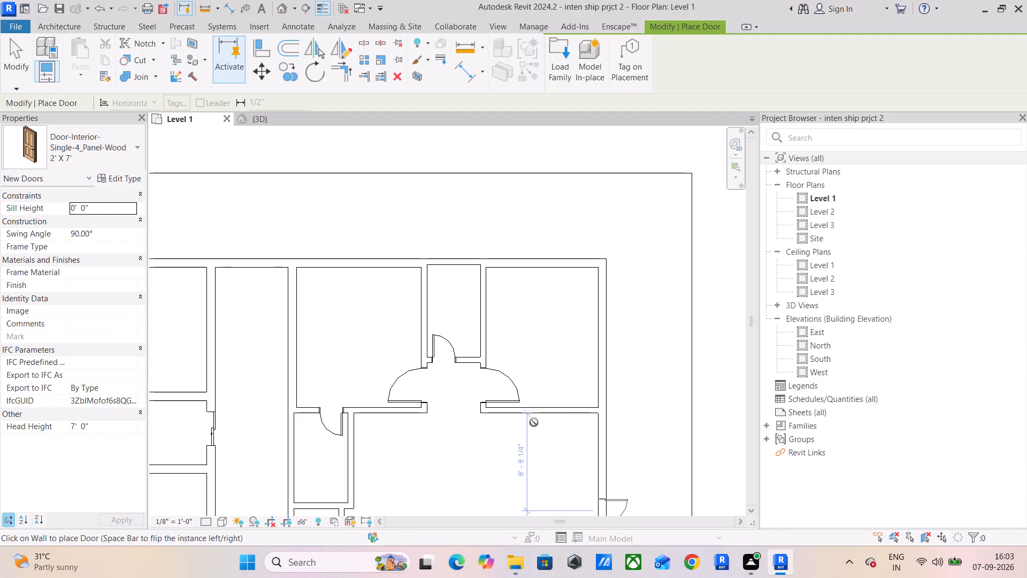
key(Escape)
key(Escape)
key(Escape)
key(Escape)
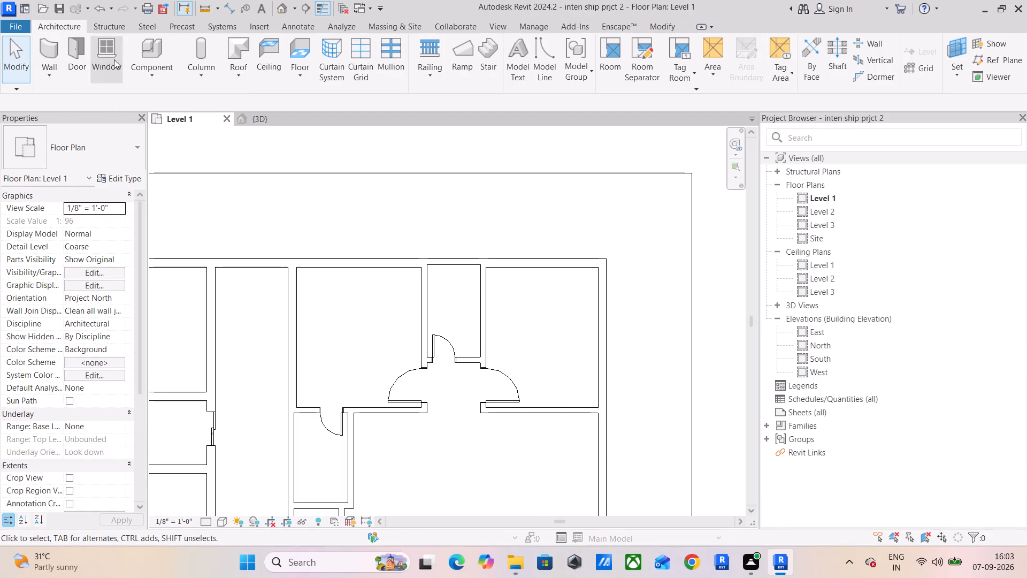
Start placing a window and open the Windows folder of the US family library for loading a family.
click(112, 71)
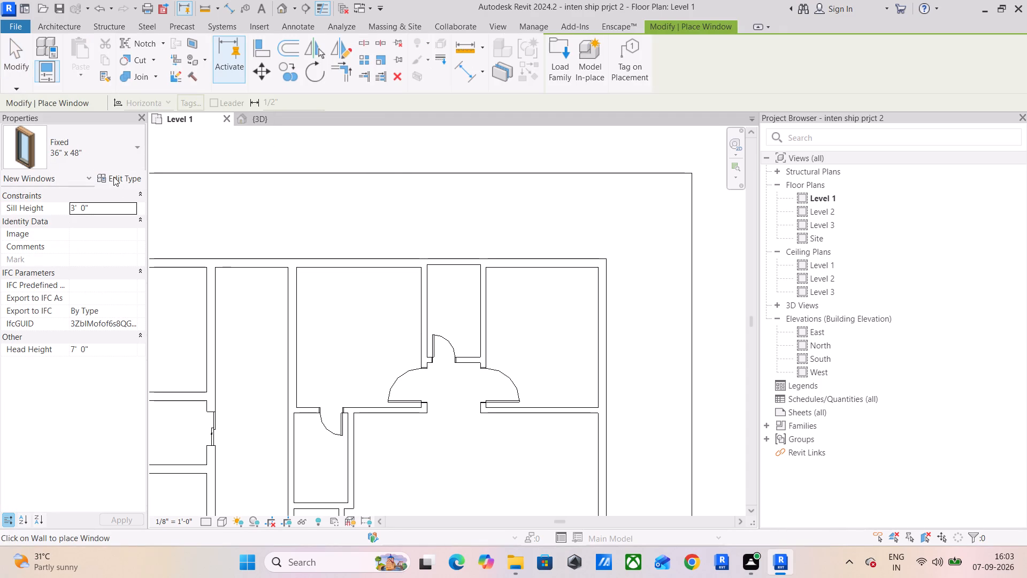
click(559, 56)
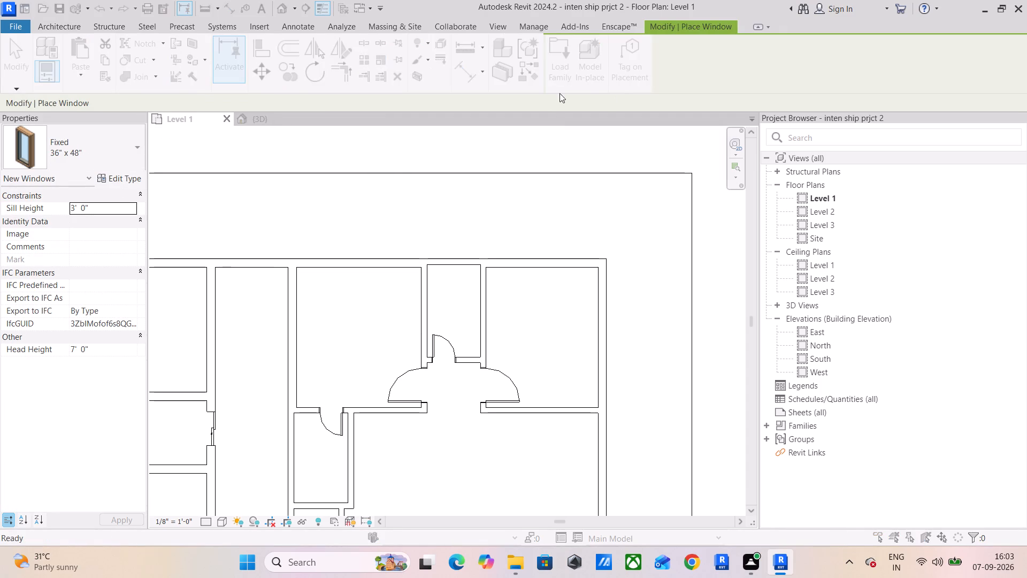
click(677, 149)
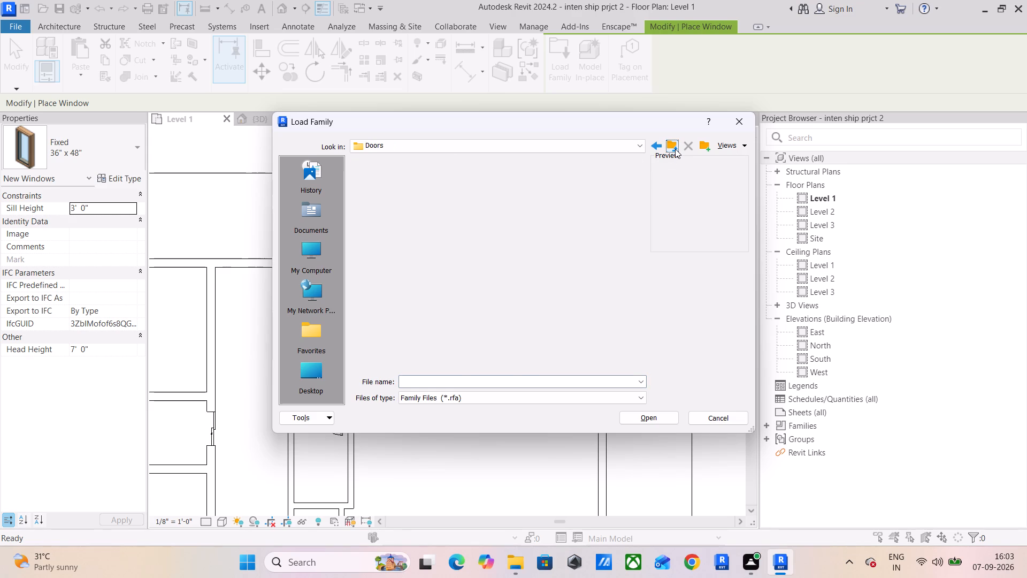
click(675, 149)
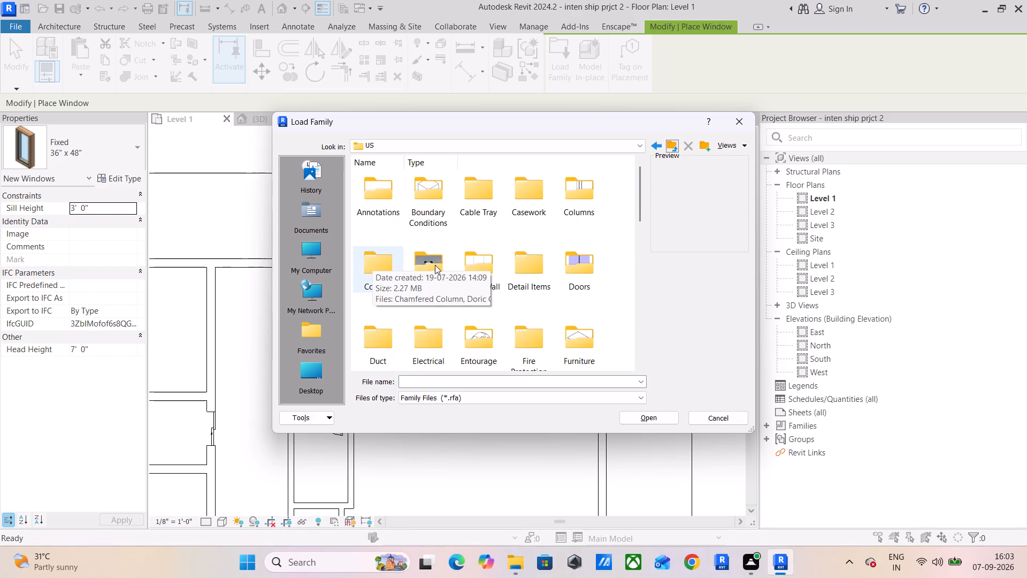
scroll(567, 279, down, 1)
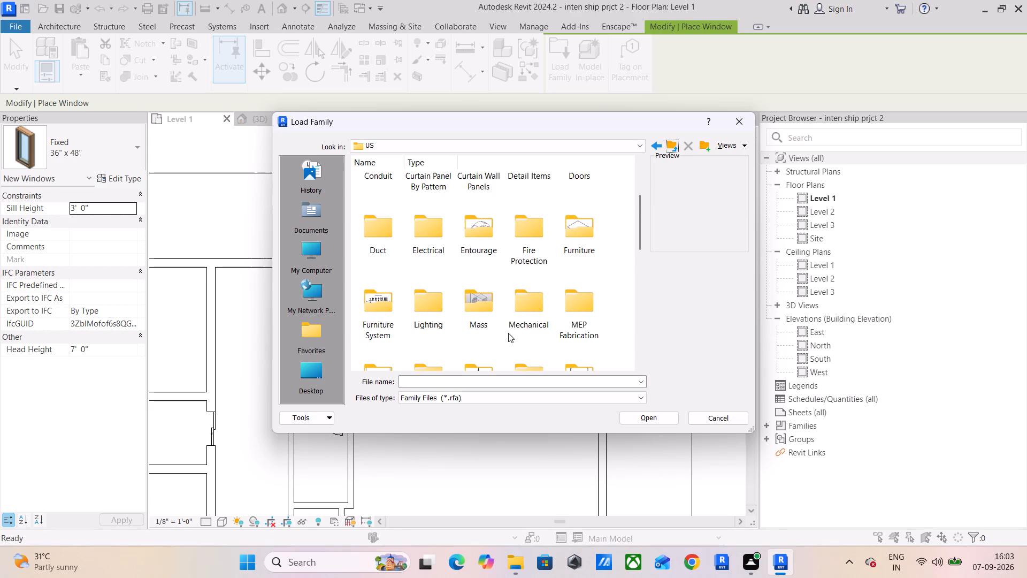
scroll(526, 300, down, 2)
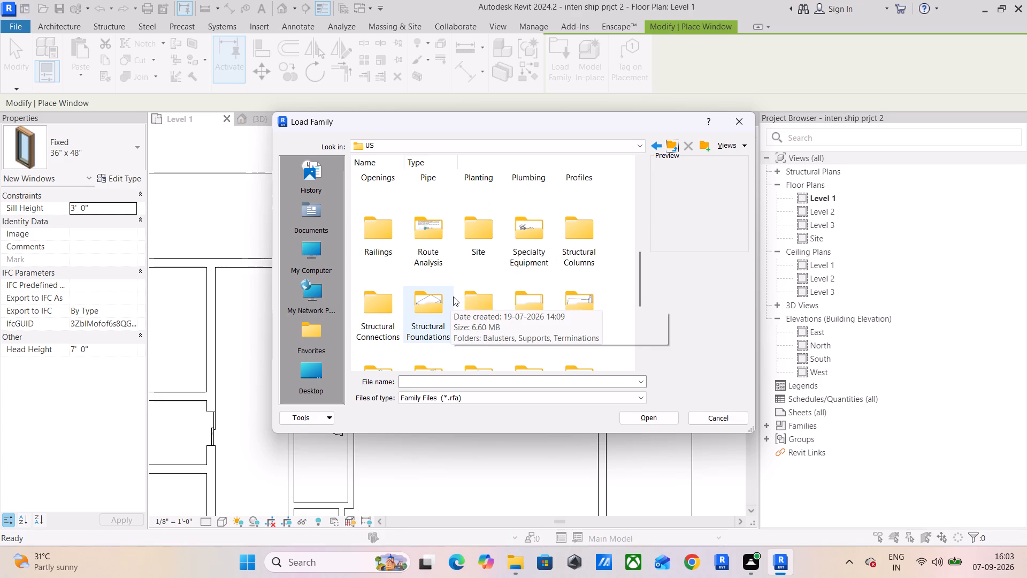
scroll(599, 282, down, 1)
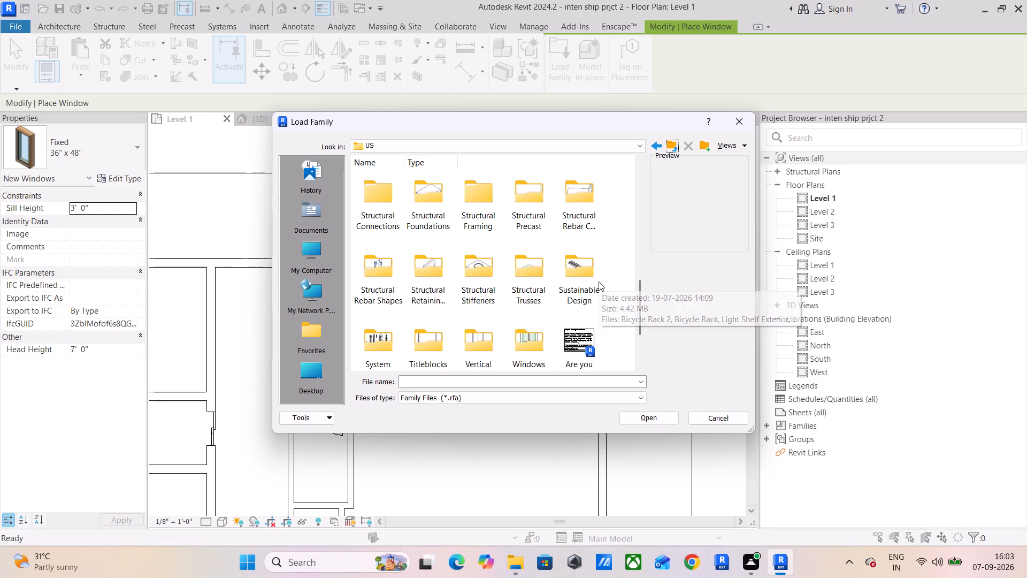
double_click(531, 350)
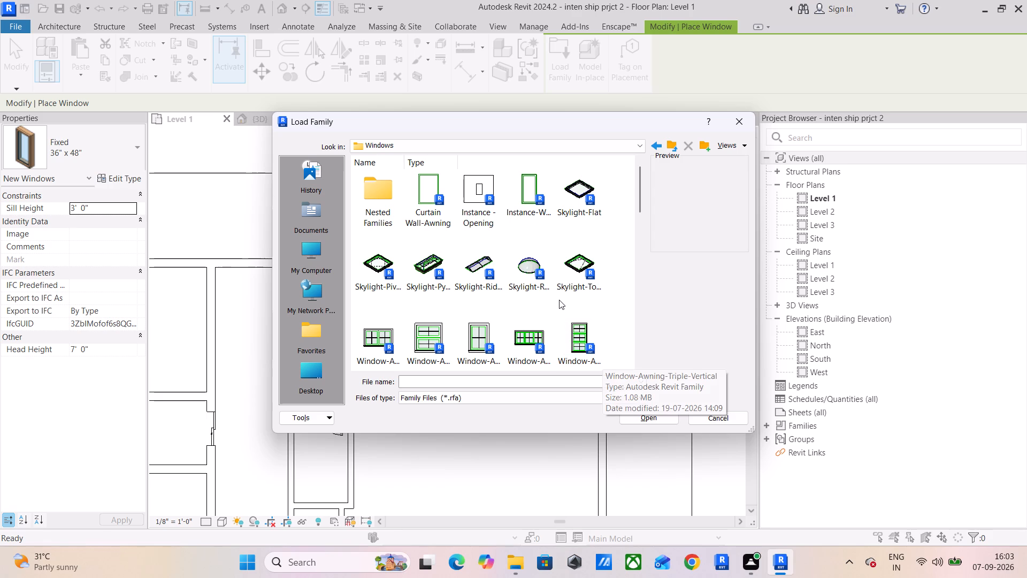
Preview the Window-Casement-Double and Window-Casement-Double-Awning families, and look through the Muntin folder in Nested Families.
scroll(543, 209, down, 2)
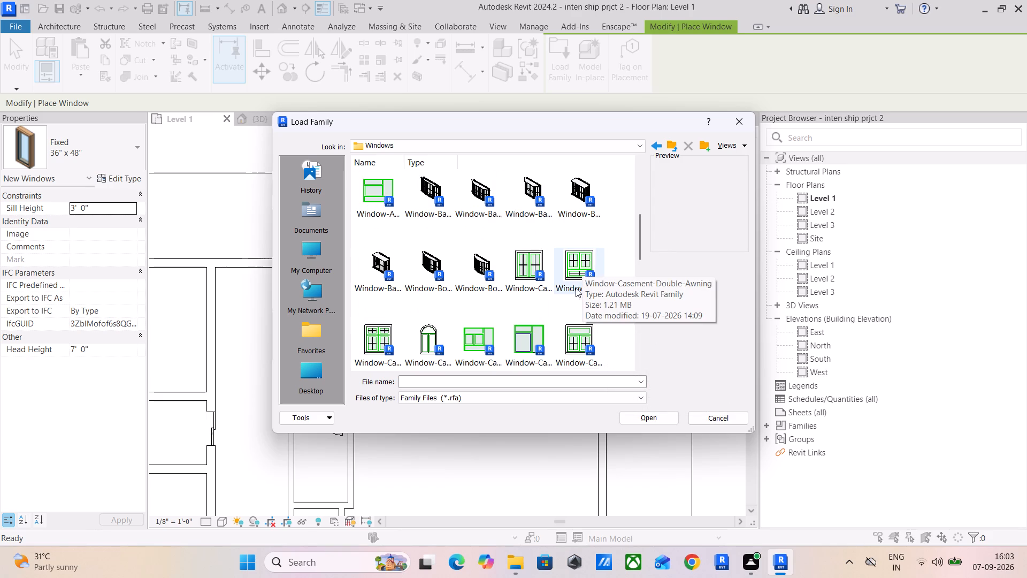
click(521, 268)
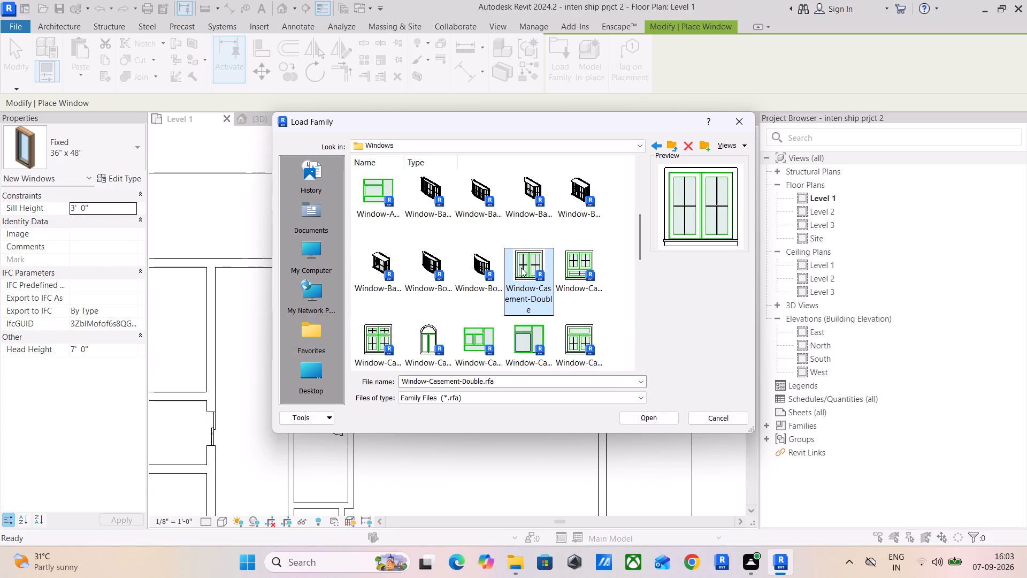
click(580, 254)
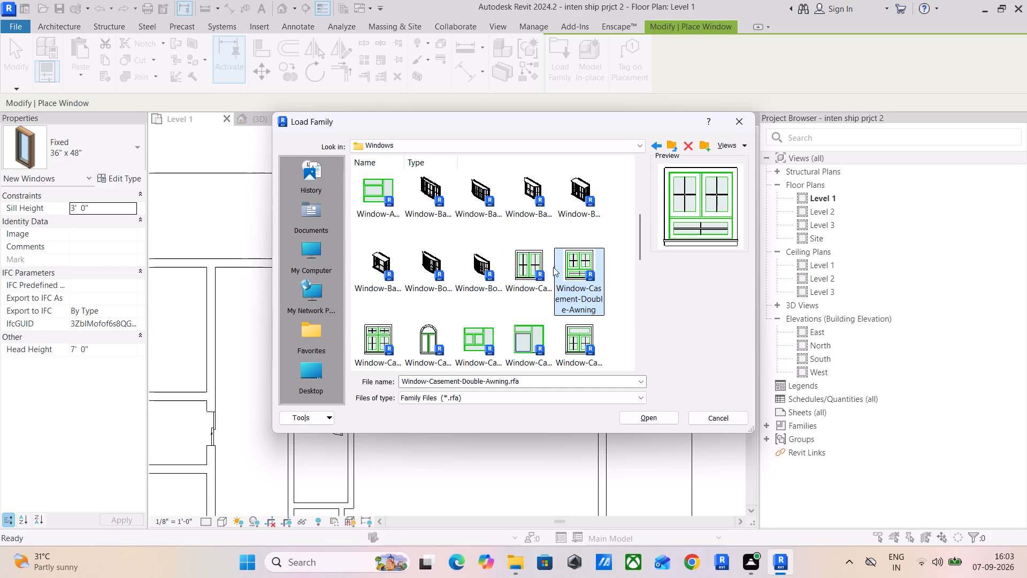
click(539, 257)
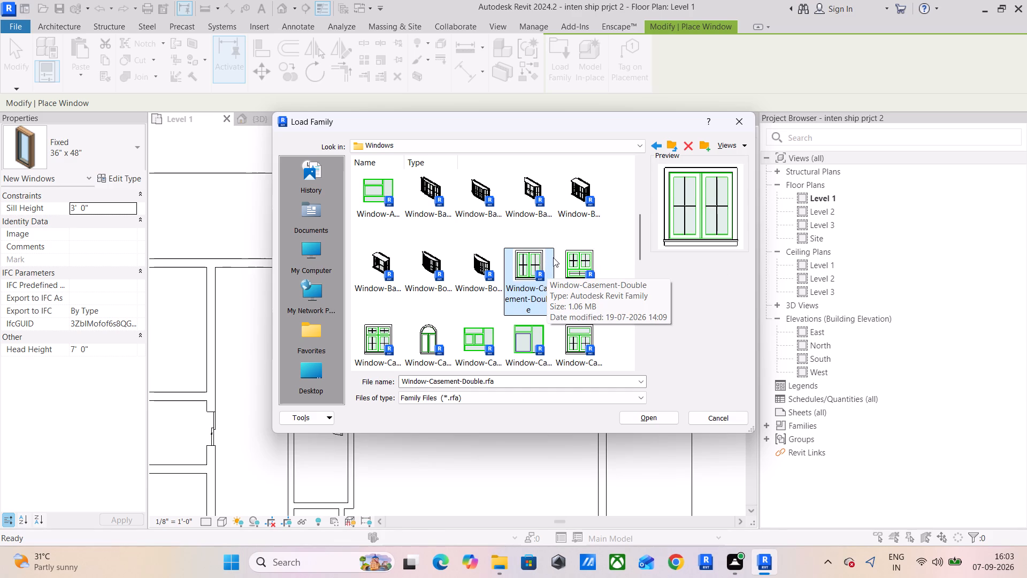
scroll(417, 242, up, 3)
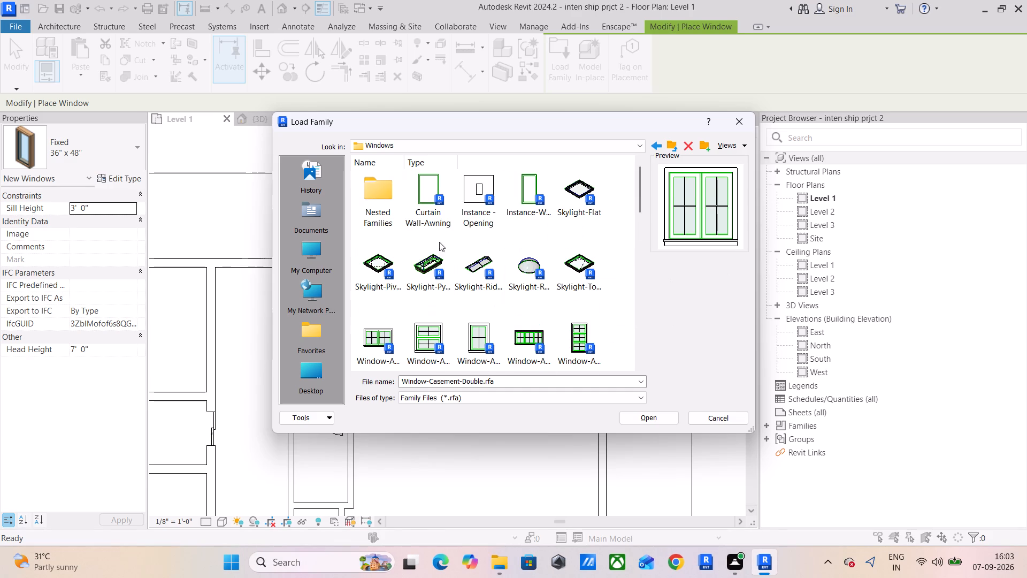
double_click(380, 203)
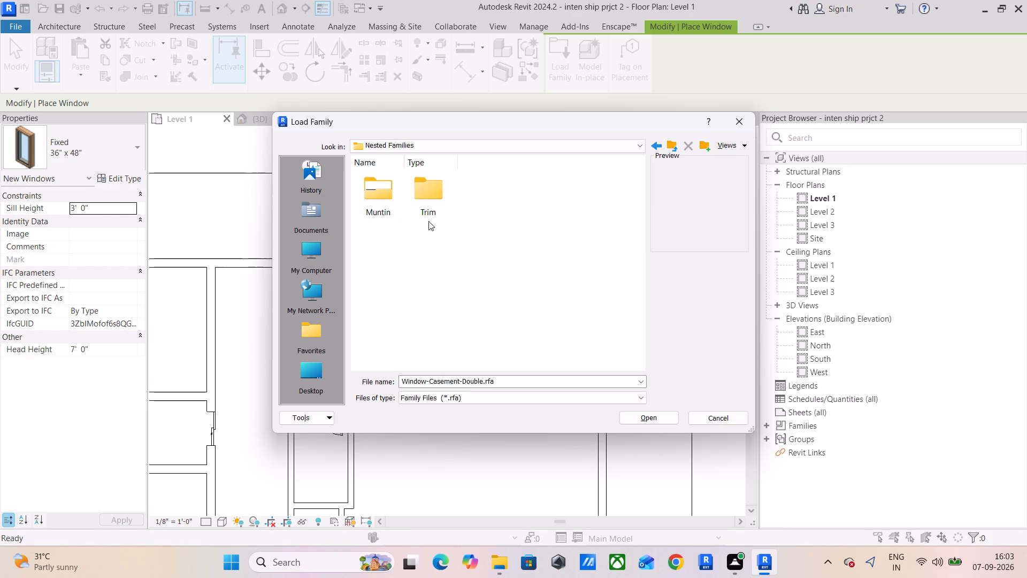
double_click(381, 197)
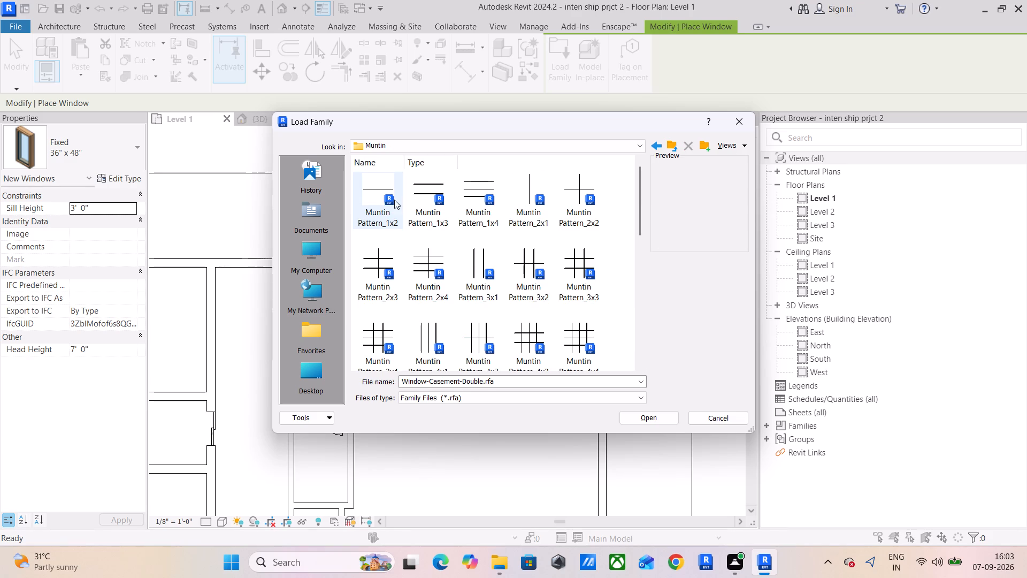
click(670, 148)
click(670, 148)
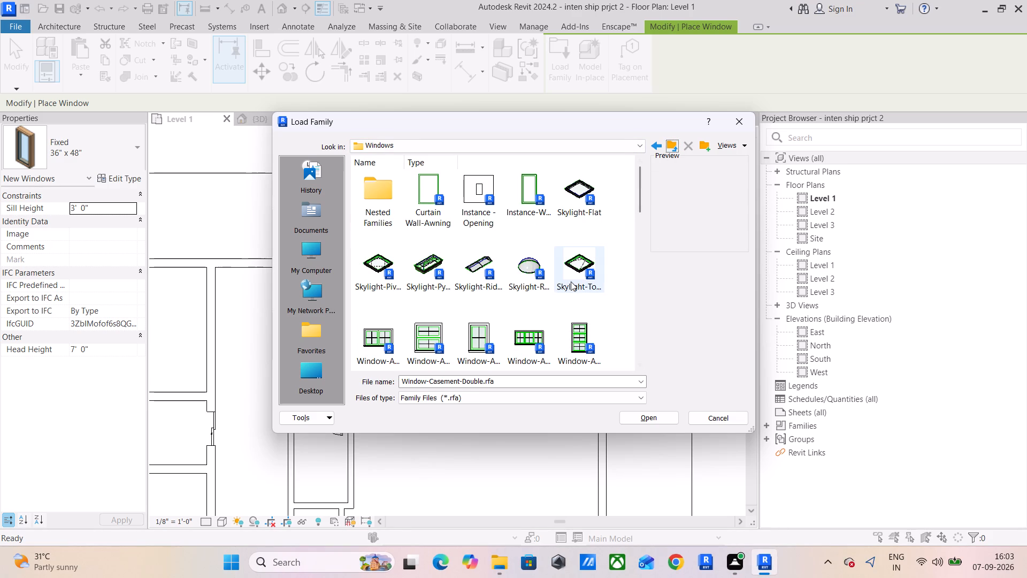
Compare the previews of the awning, casement, double-hung and fixed window families in the Windows folder.
click(571, 264)
click(585, 351)
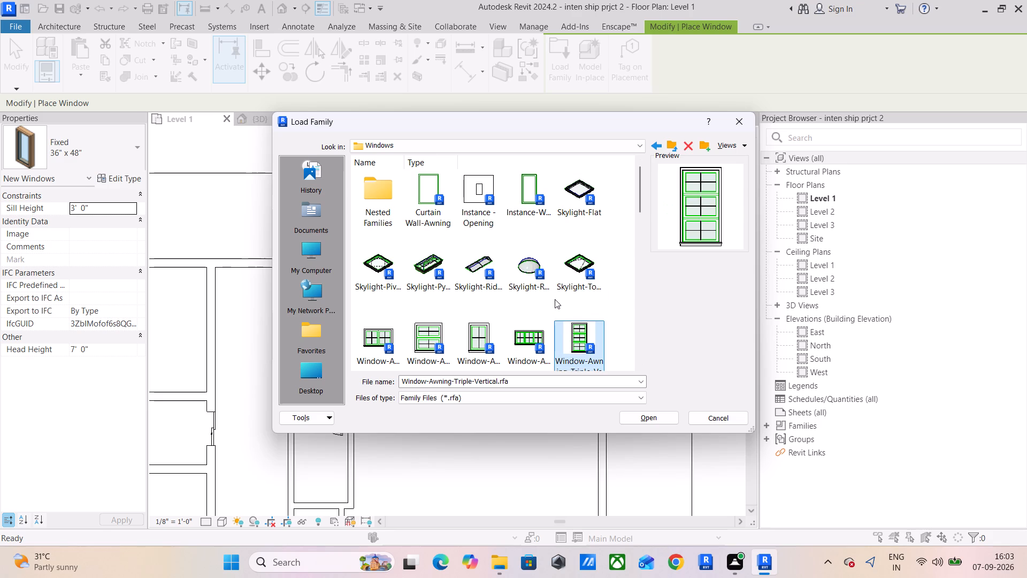
click(527, 334)
click(462, 342)
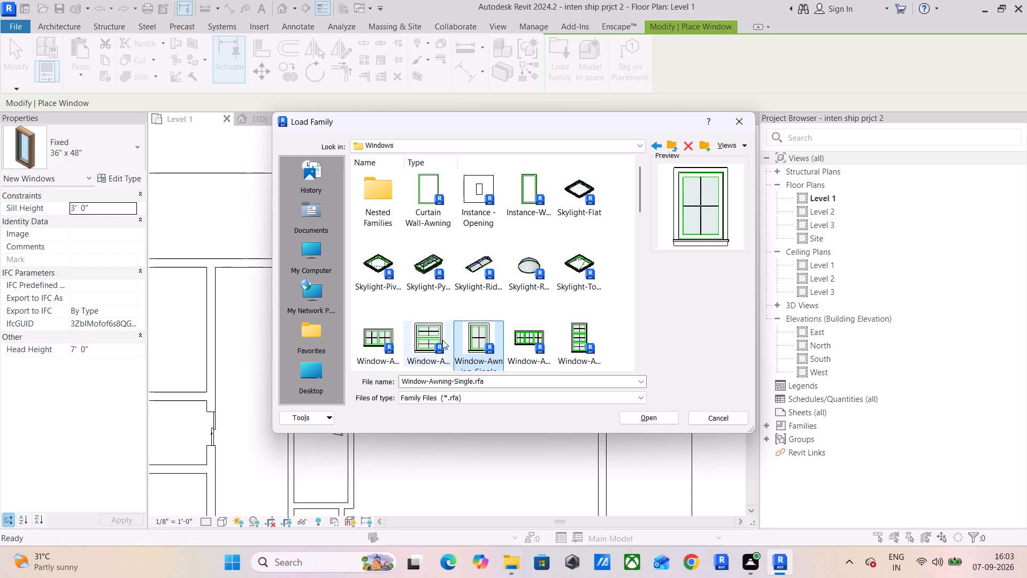
click(436, 342)
scroll(488, 305, down, 1)
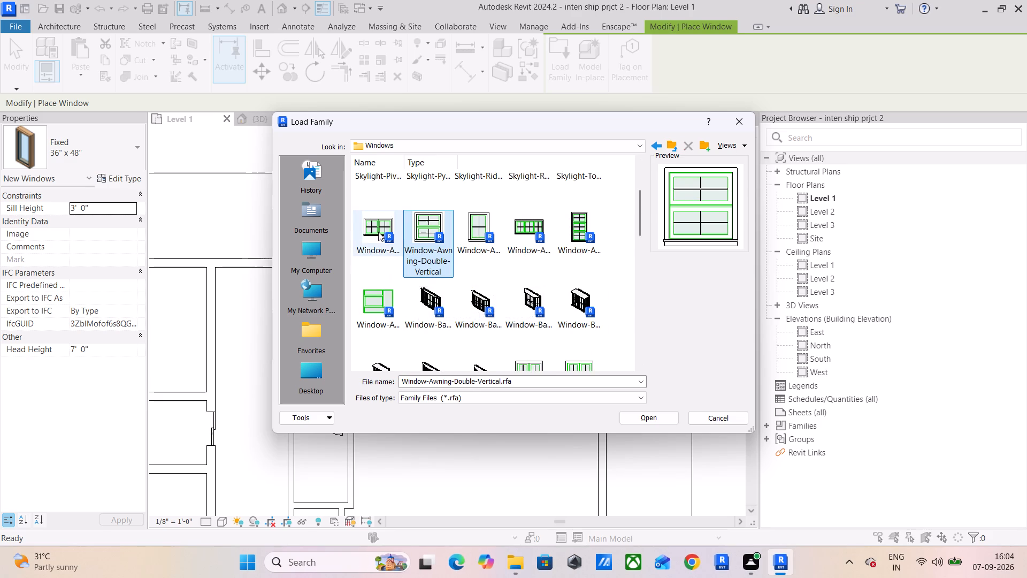
click(378, 232)
click(394, 303)
scroll(522, 289, down, 1)
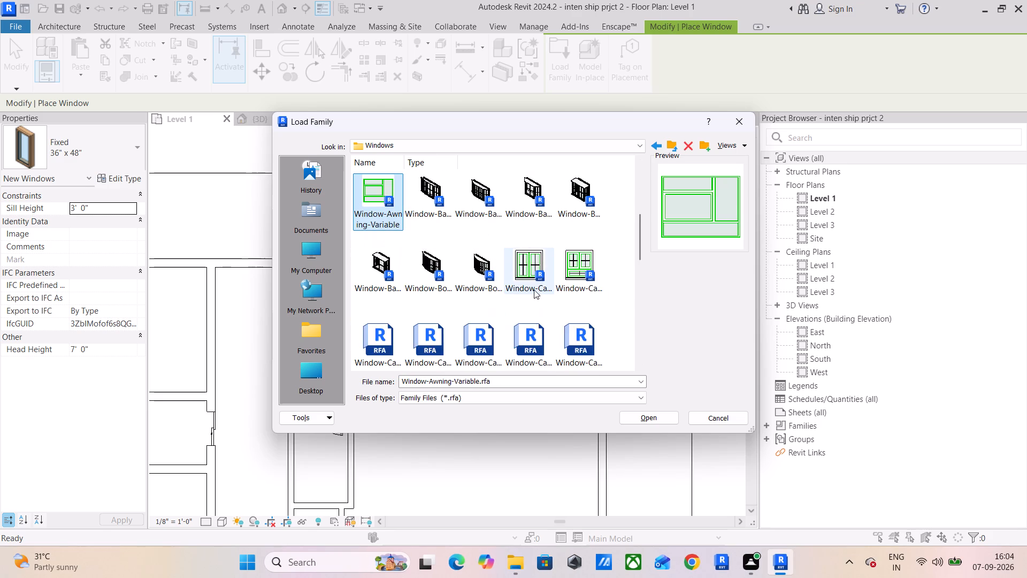
click(531, 262)
click(570, 270)
scroll(525, 277, down, 1)
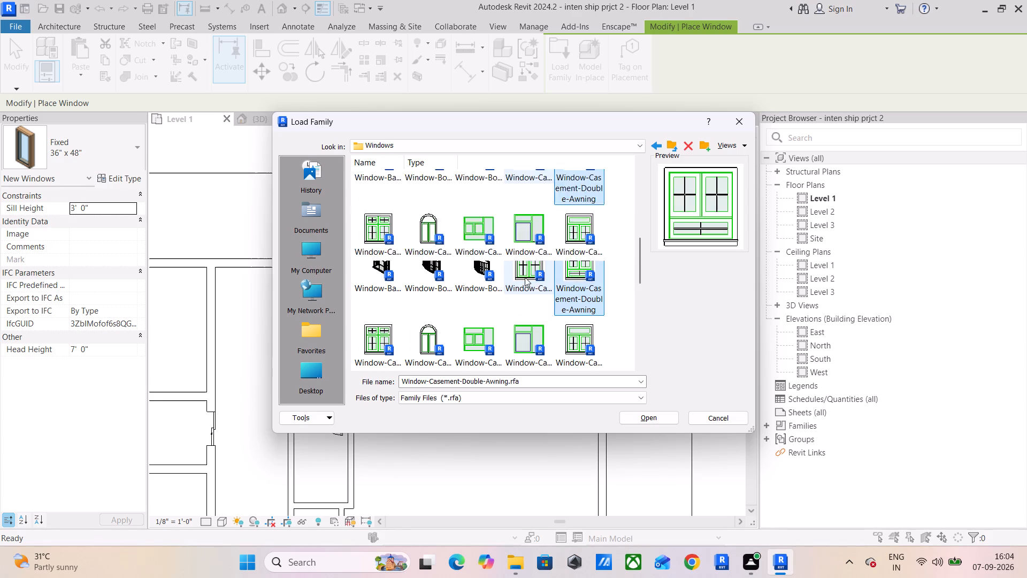
scroll(525, 277, down, 1)
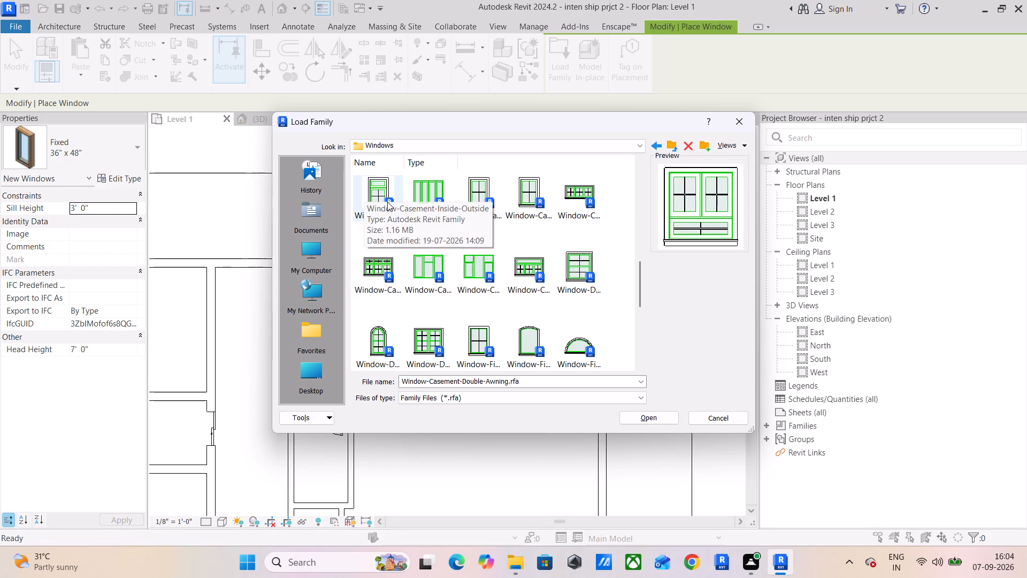
scroll(544, 241, up, 1)
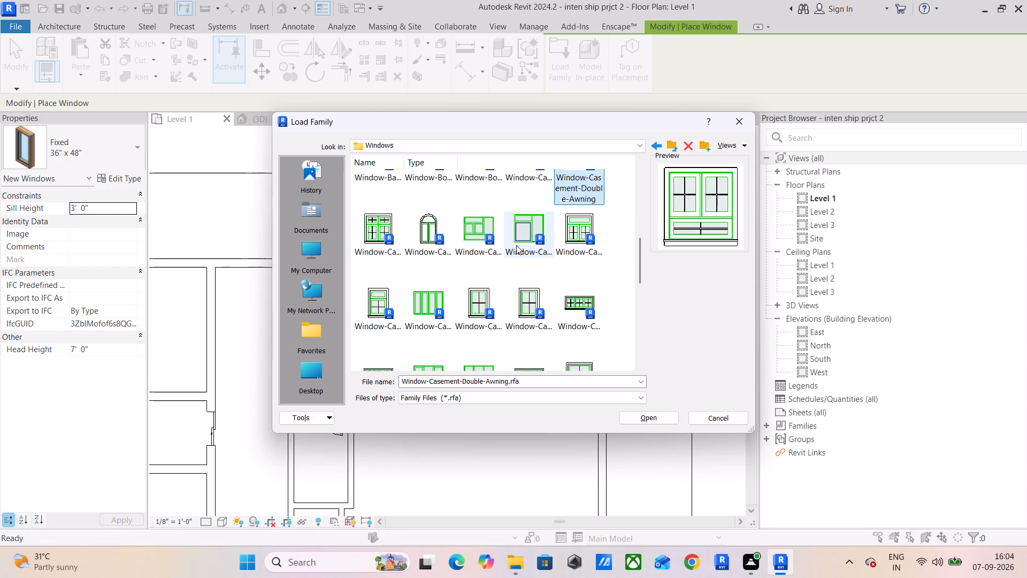
click(370, 227)
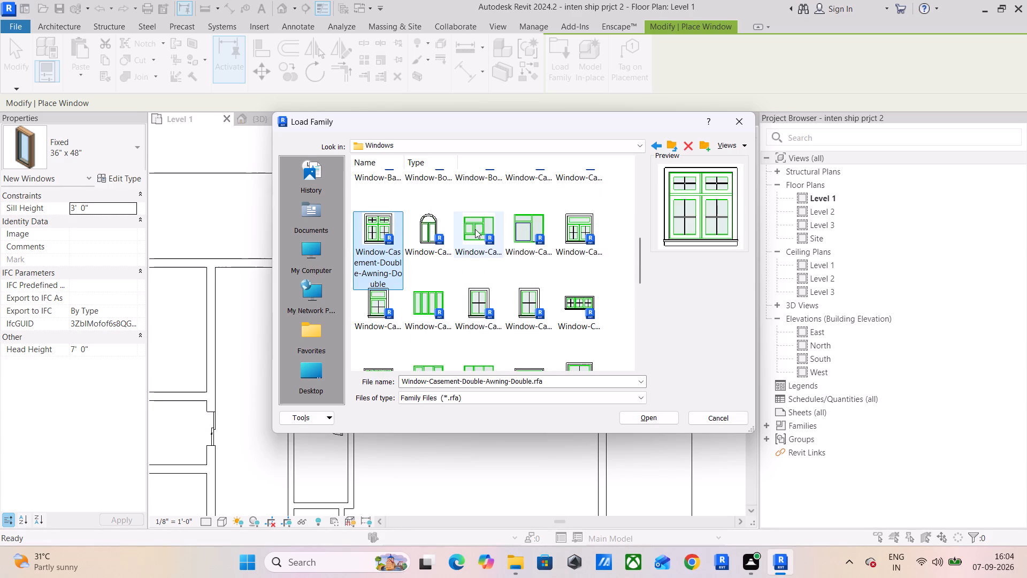
click(475, 229)
click(532, 229)
click(593, 228)
click(579, 295)
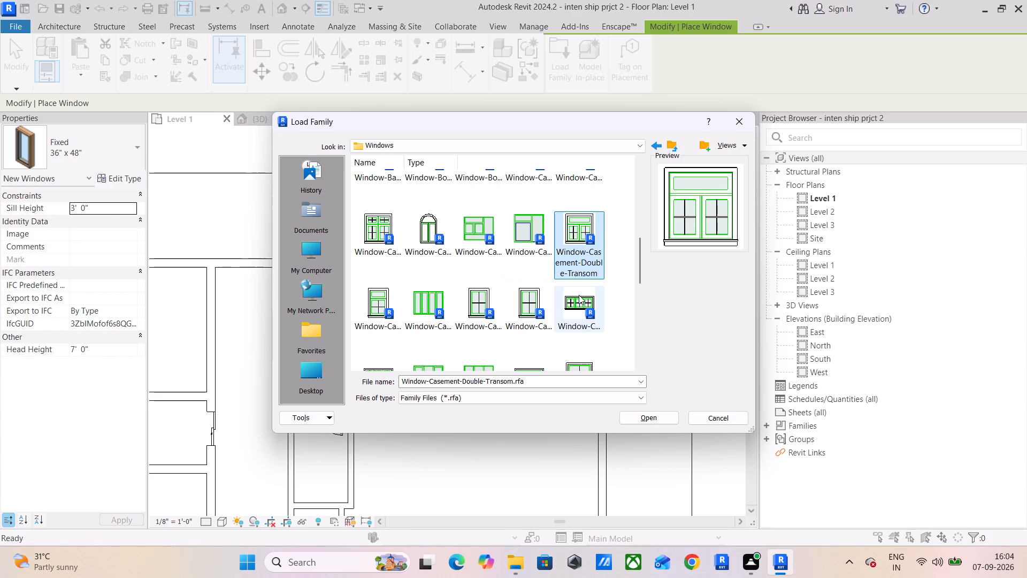
click(519, 298)
click(477, 299)
click(438, 299)
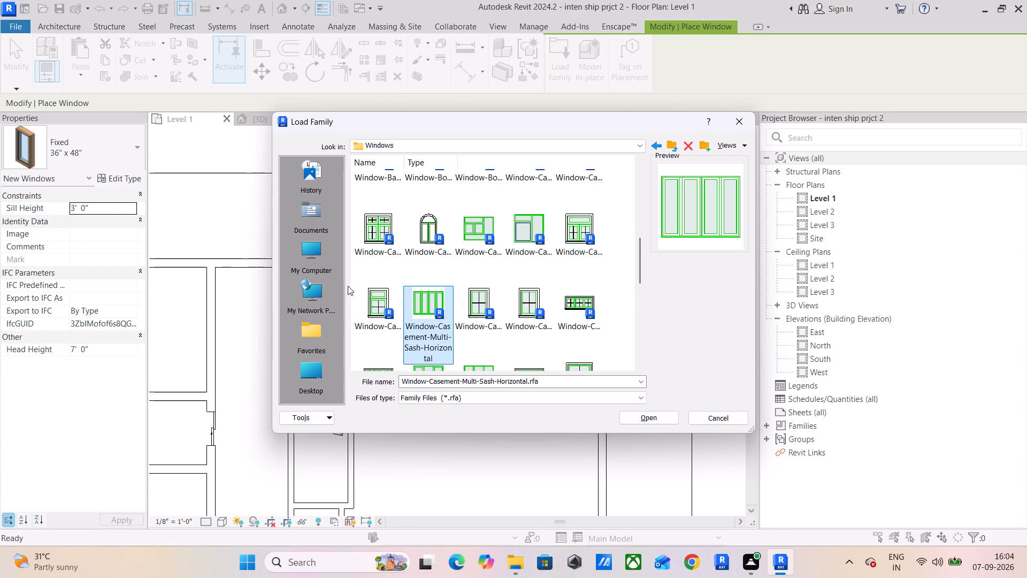
click(348, 286)
click(358, 297)
scroll(426, 287, down, 1)
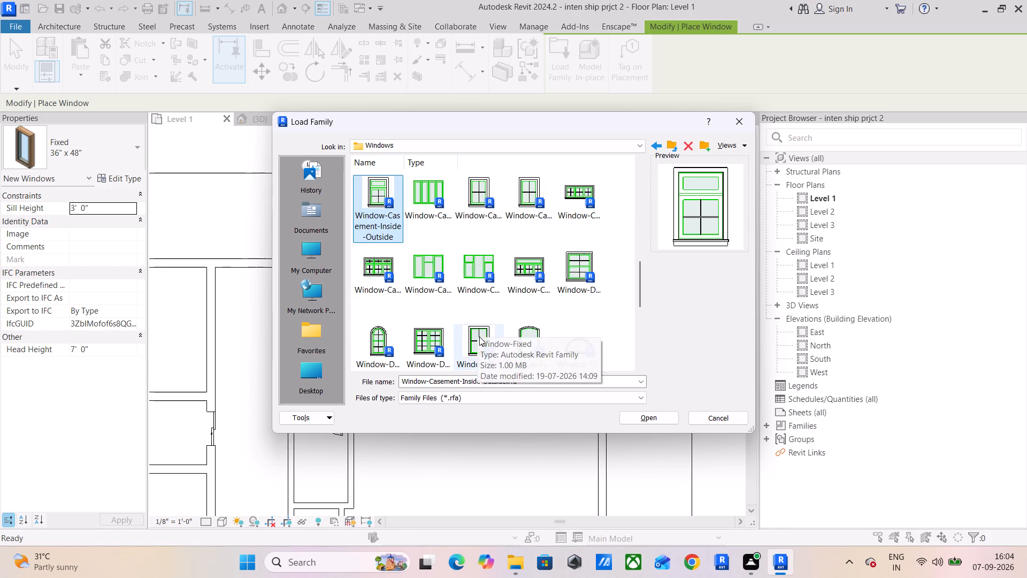
click(479, 337)
click(421, 337)
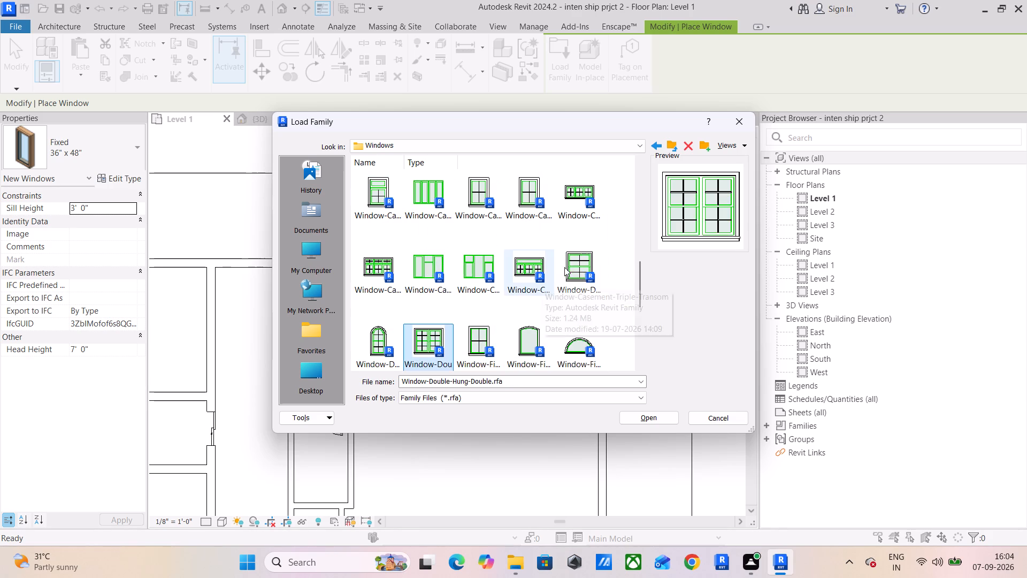
click(570, 265)
click(523, 274)
click(530, 331)
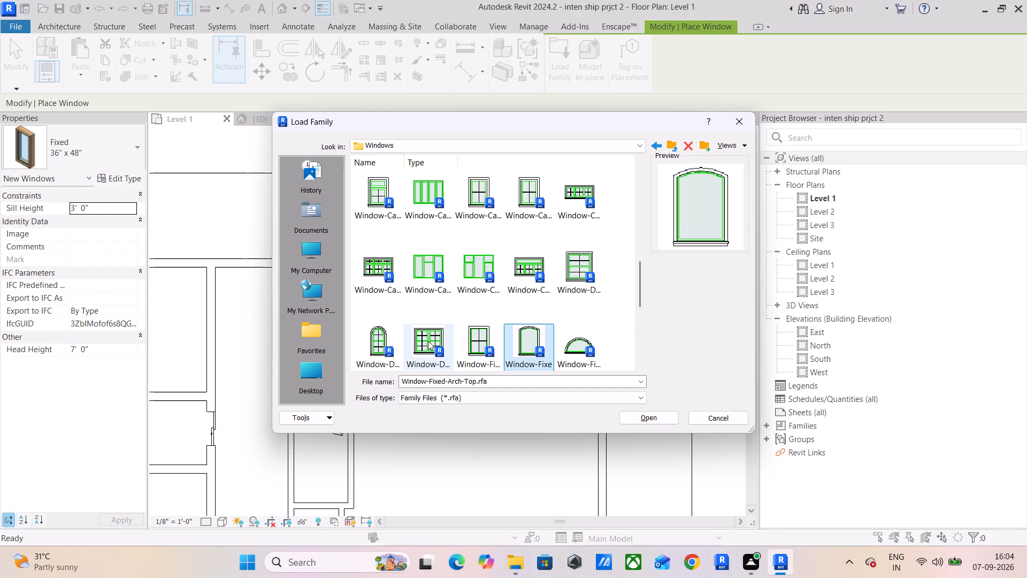
click(393, 337)
click(403, 278)
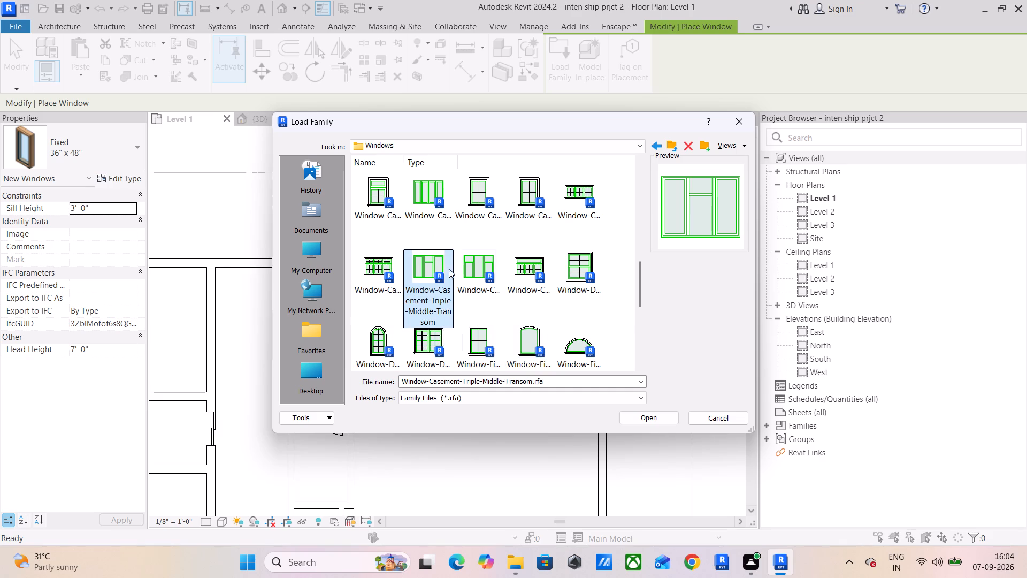
click(470, 270)
scroll(495, 265, up, 1)
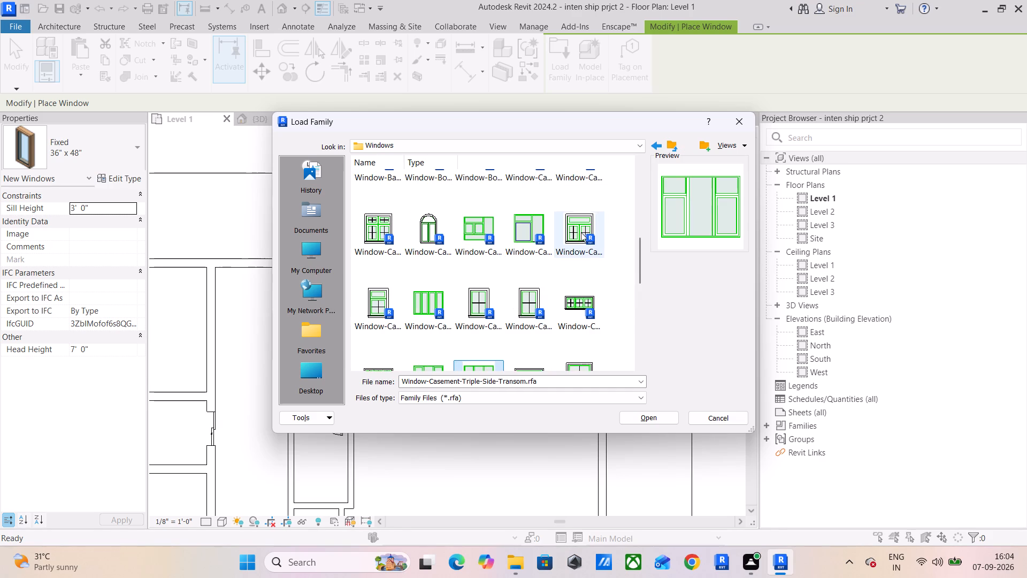
click(581, 232)
scroll(456, 265, up, 1)
Load the Window-Casement-Double family with its 34" x 48" type, overwriting the existing version but not its parameter values.
click(550, 266)
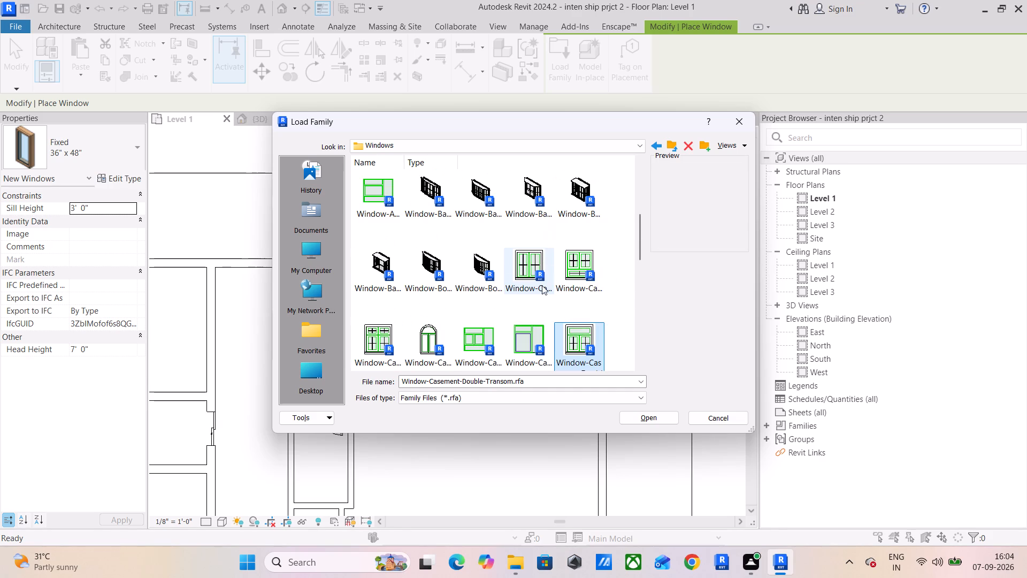
click(666, 420)
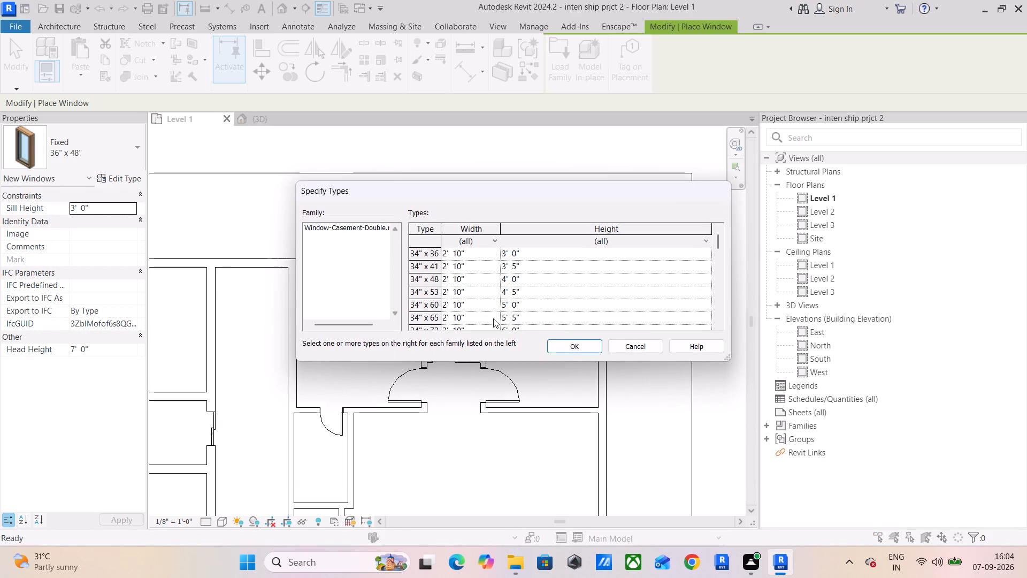
click(457, 283)
click(565, 345)
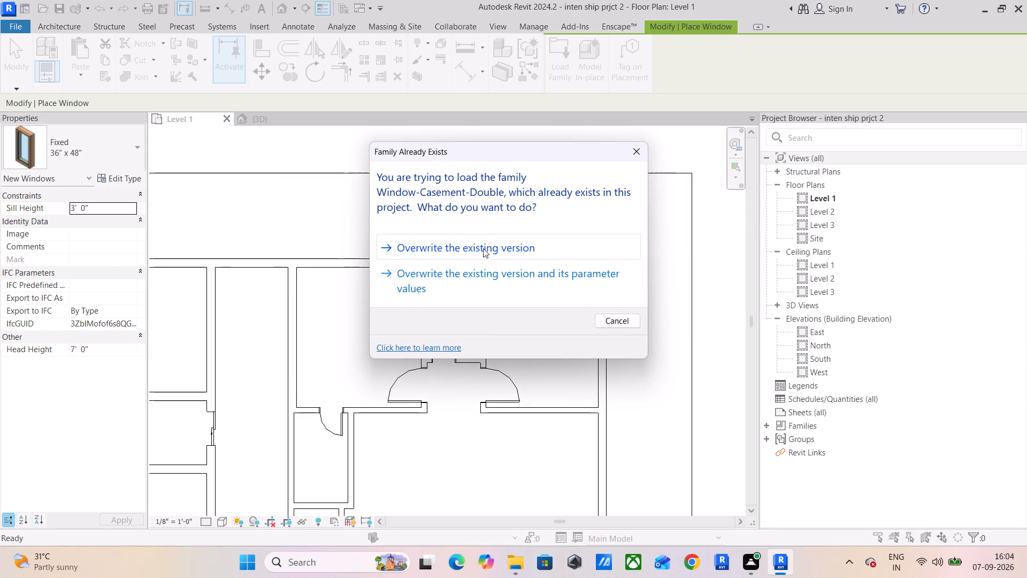
click(483, 248)
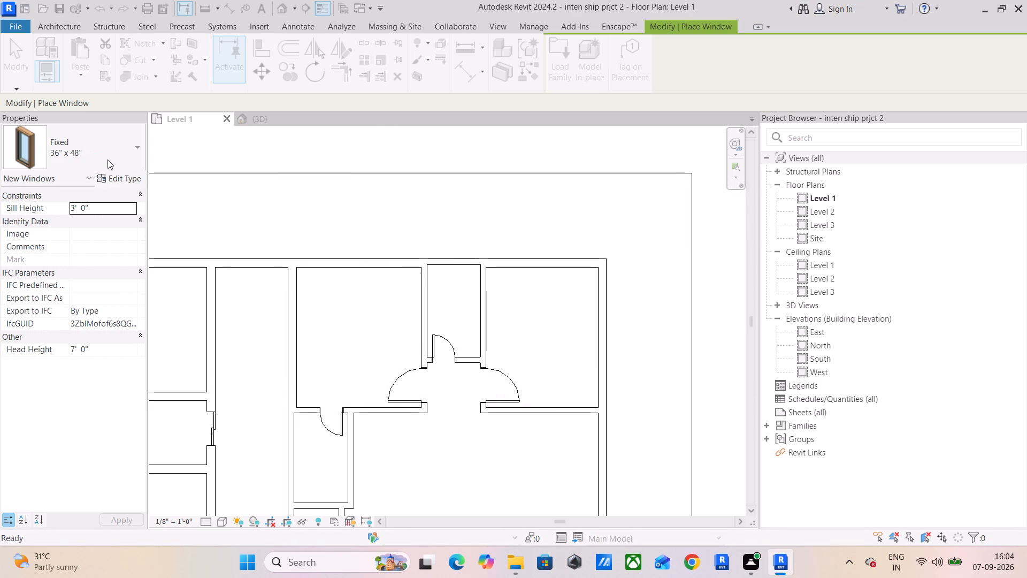
Dismiss the save reminder and choose the Window-Casement-Double 34" x 36" type for placement.
click(625, 169)
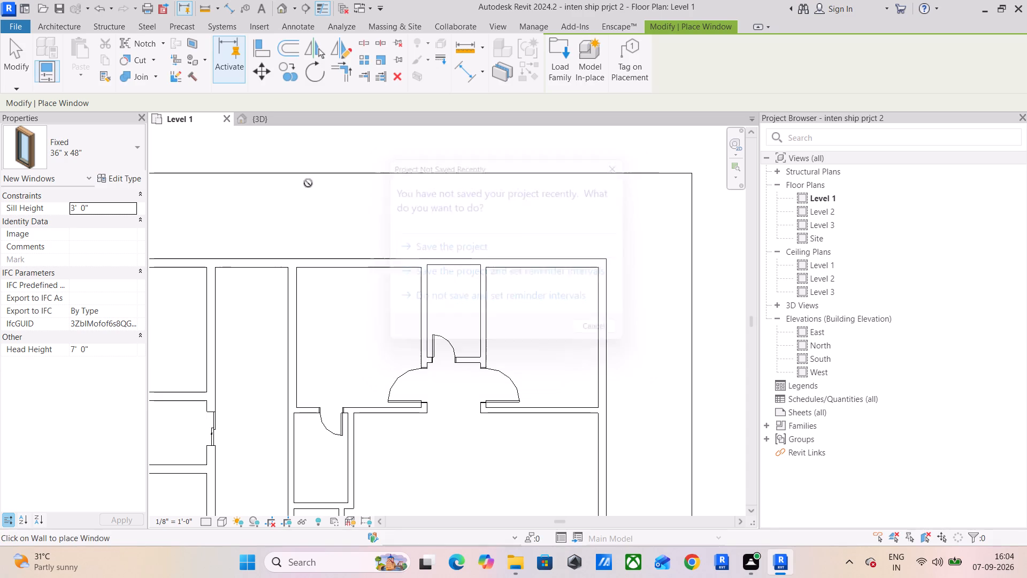
click(123, 154)
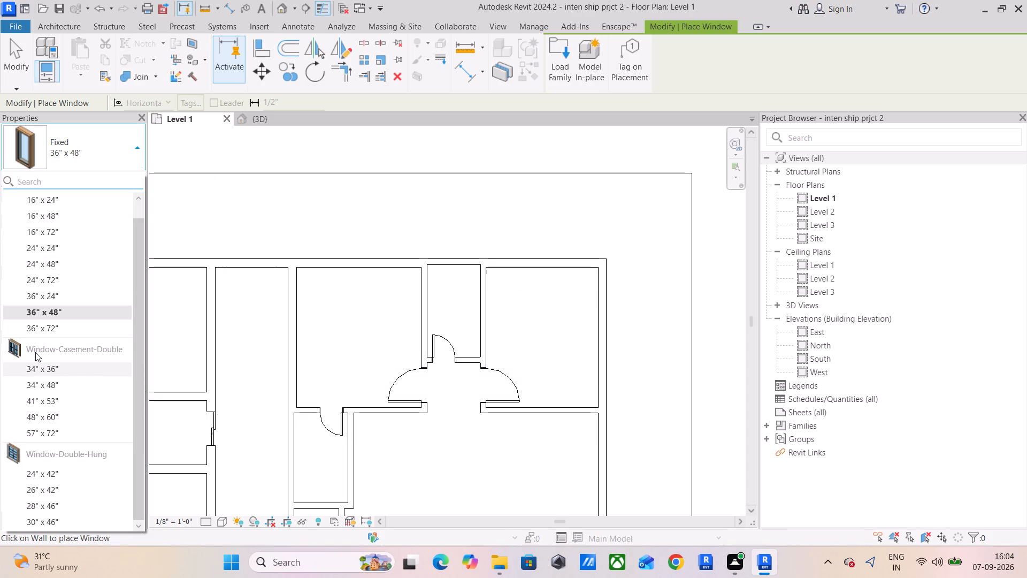
click(33, 361)
click(35, 370)
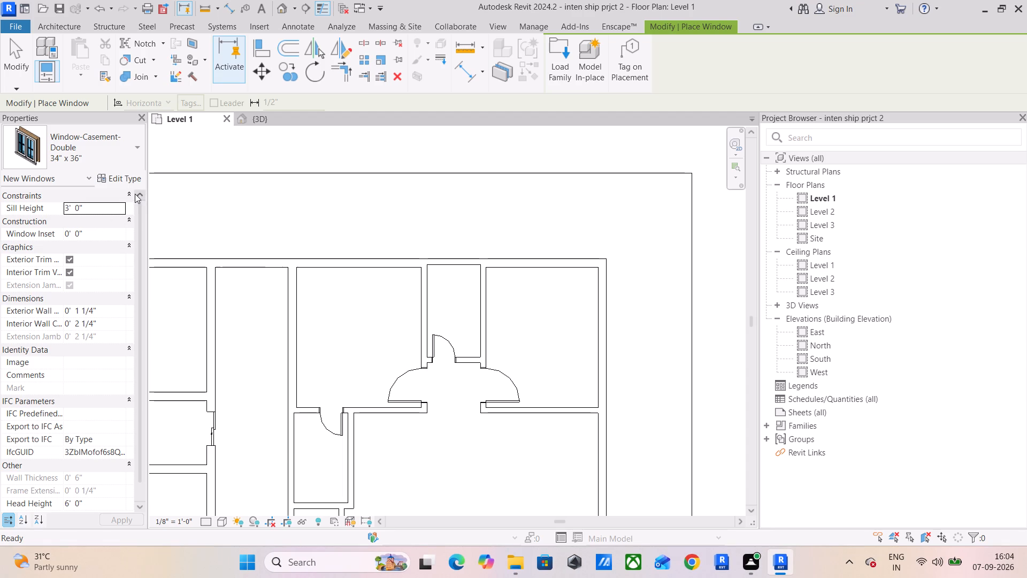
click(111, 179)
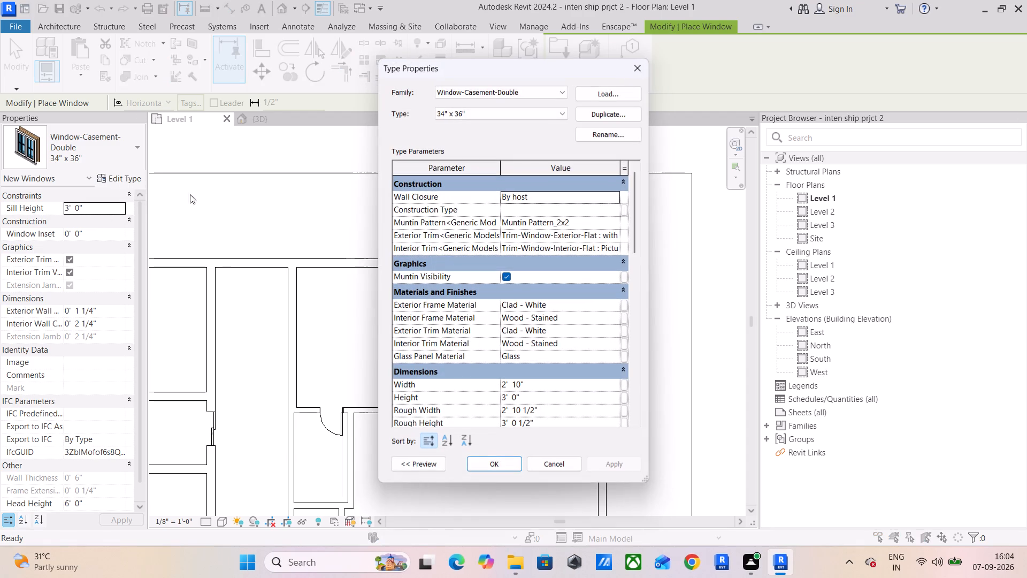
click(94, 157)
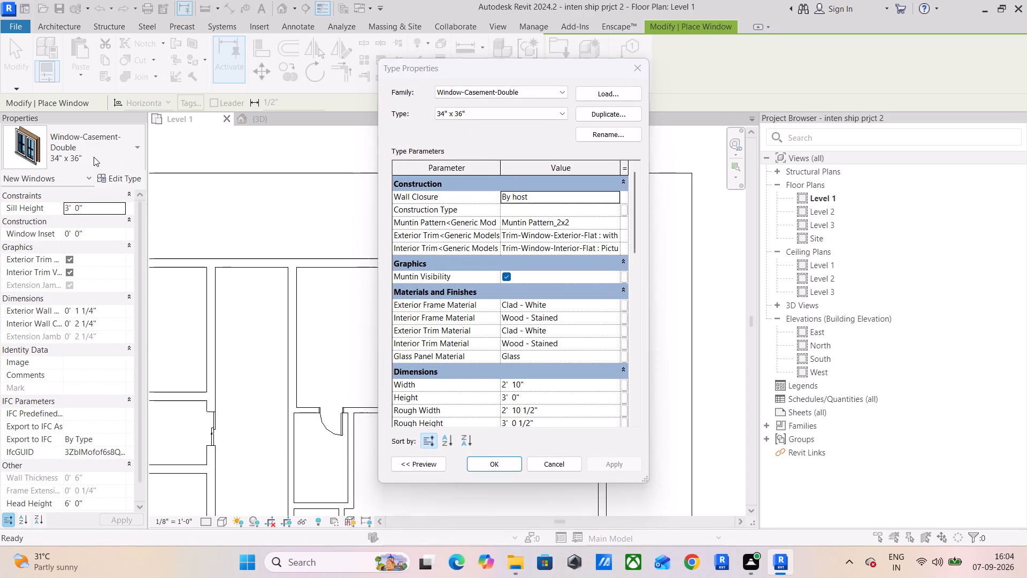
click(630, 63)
Duplicate the Window-Casement-Double 34" x 36" type under the name 4' X 4'.
click(145, 153)
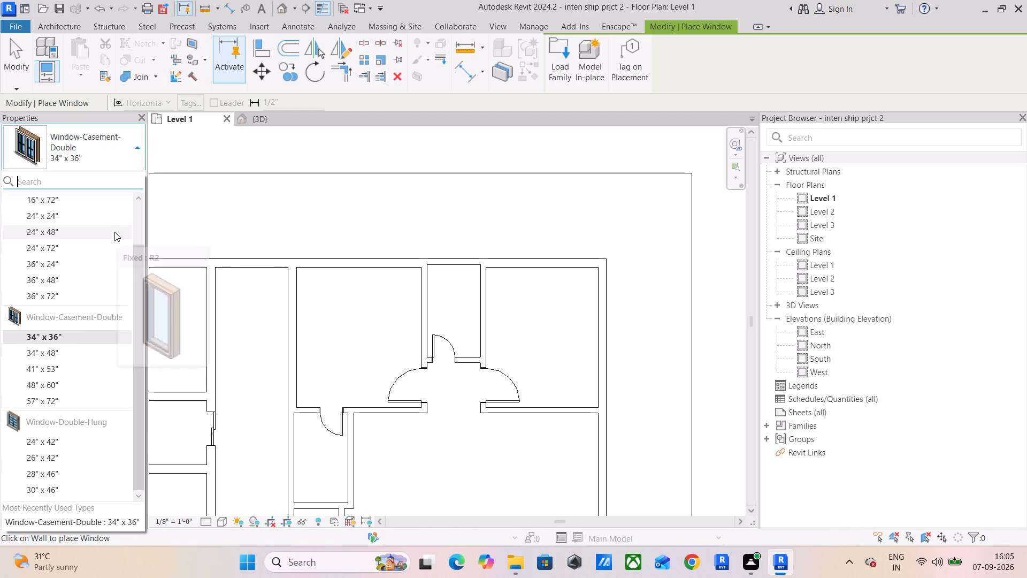
click(71, 333)
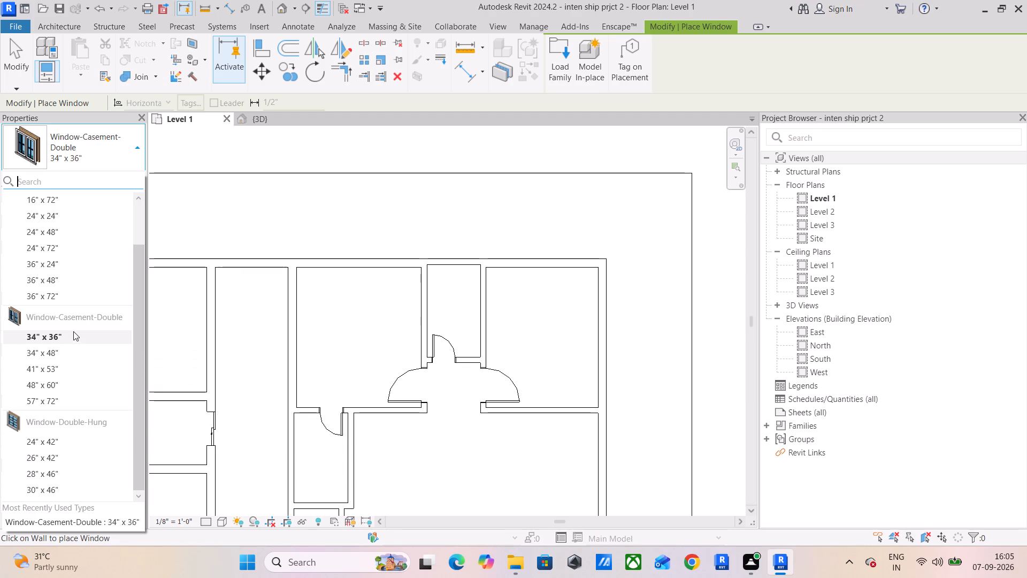
click(124, 170)
click(599, 118)
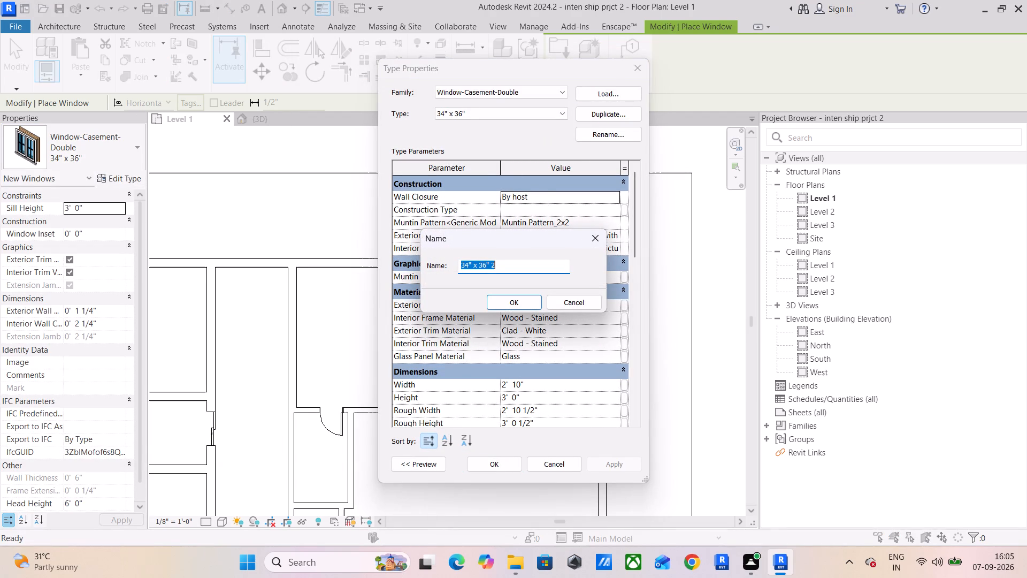
text(4')
key(space)
text(X)
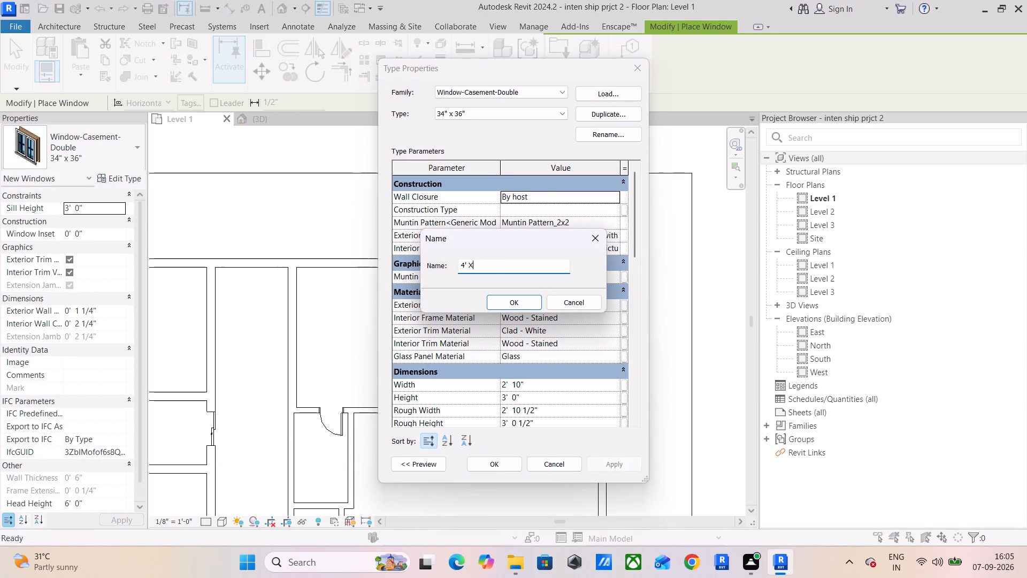
key(space)
text(4')
key(Return)
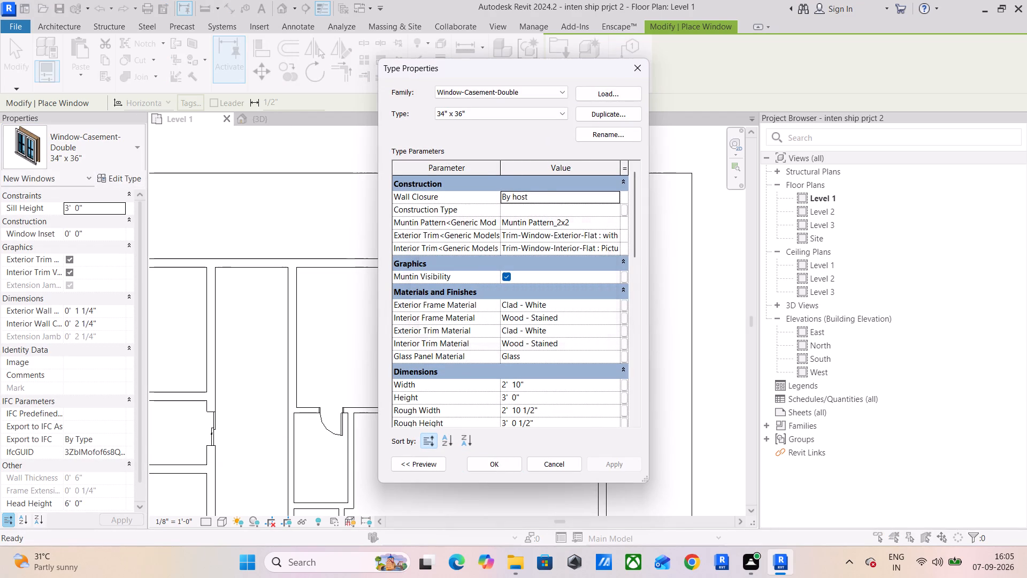
Set both the height and the width of the 4' X 4' window type to 4'.
scroll(540, 243, down, 3)
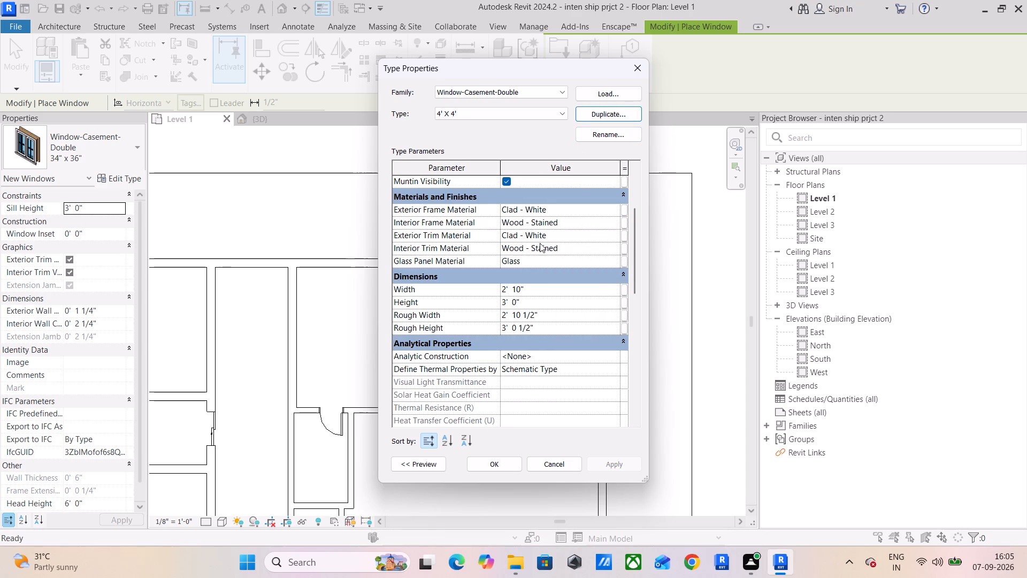
click(552, 297)
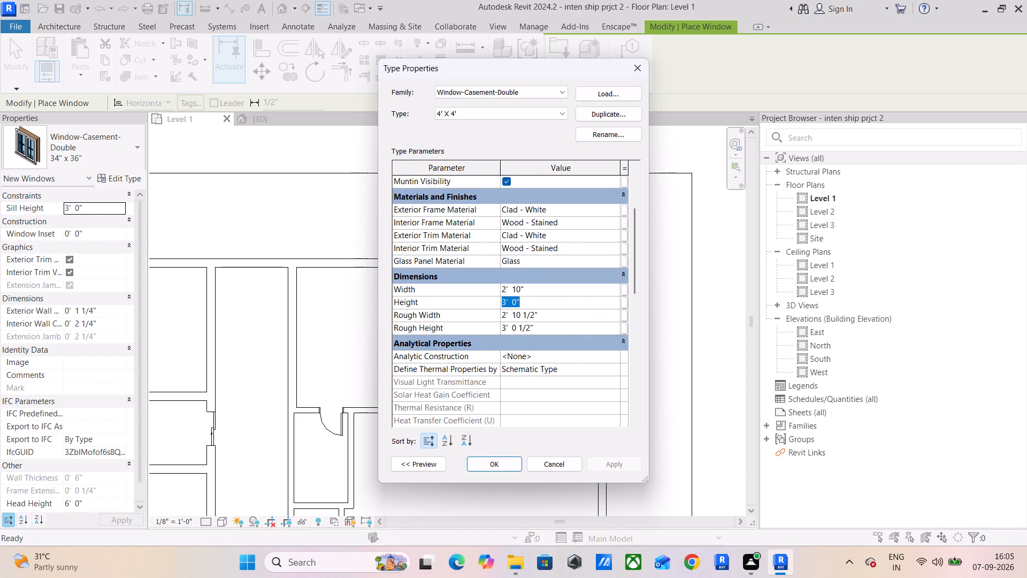
text(4')
key(Return)
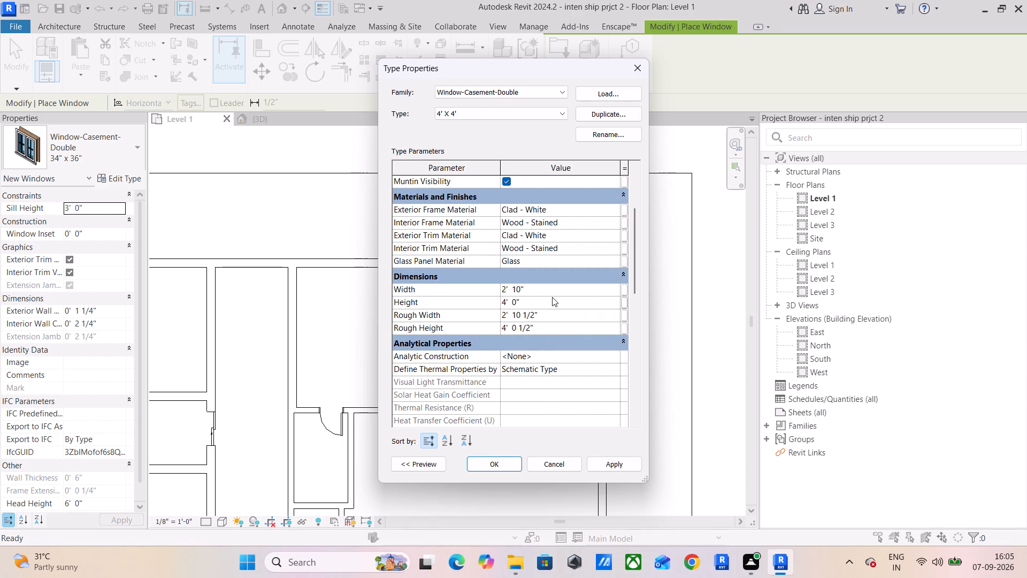
click(555, 291)
text(4')
key(Return)
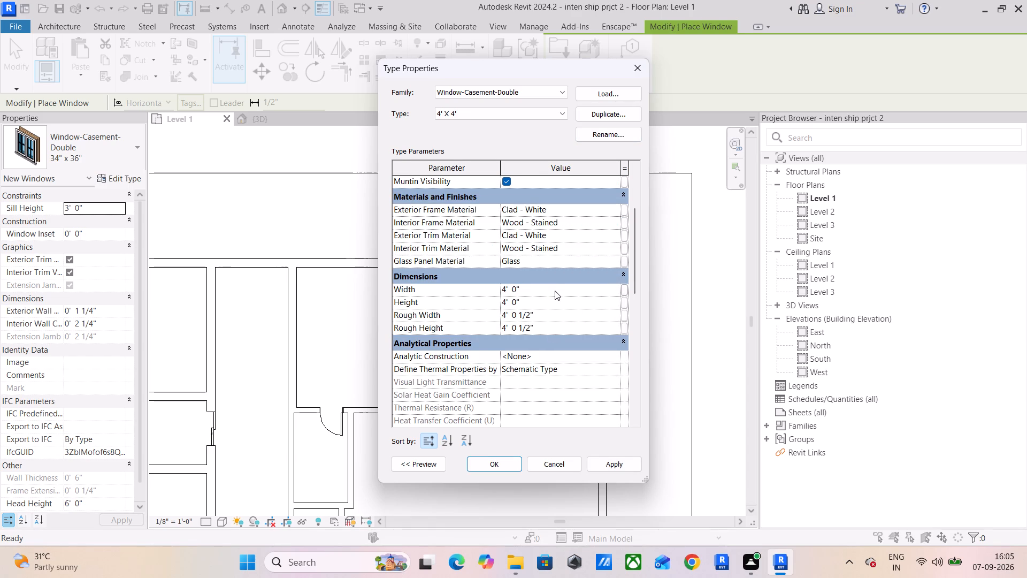
click(595, 458)
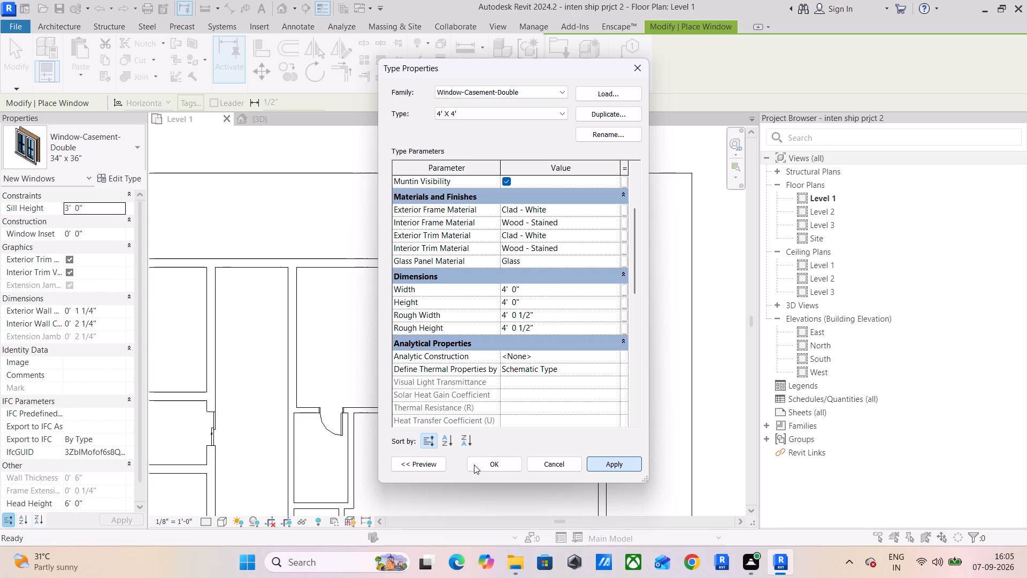
click(474, 465)
click(493, 465)
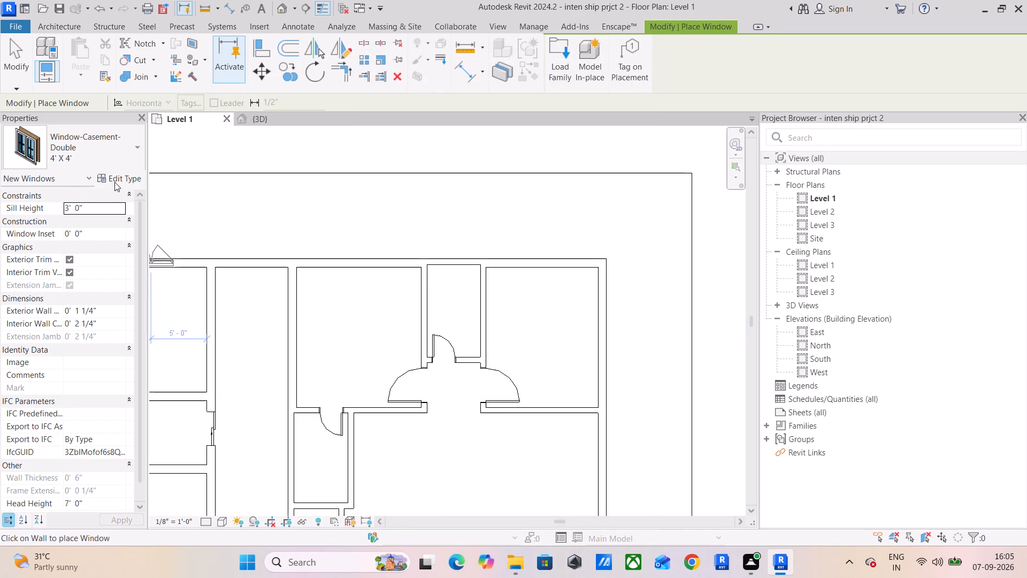
Duplicate the 4' X 4' double casement window type under the name 3' X 4'.
click(114, 182)
click(591, 108)
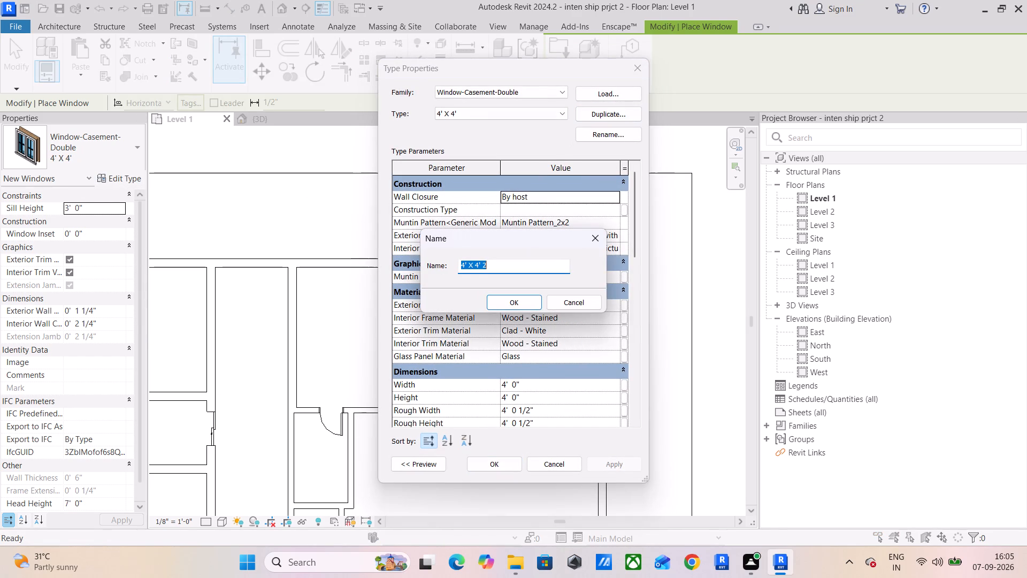
text(3')
key(space)
text(X)
key(space)
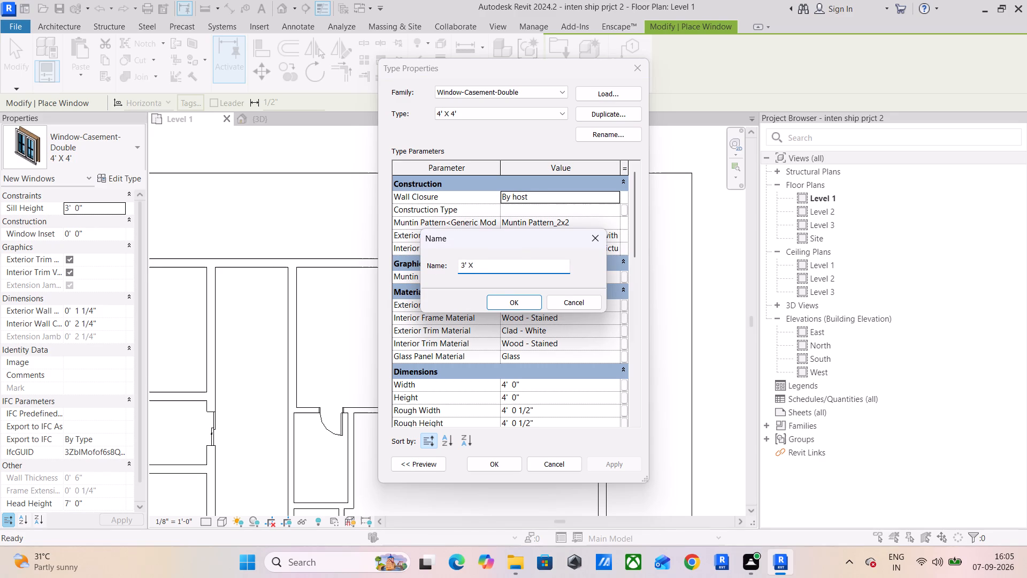
key(4)
key(apostrophe)
key(Return)
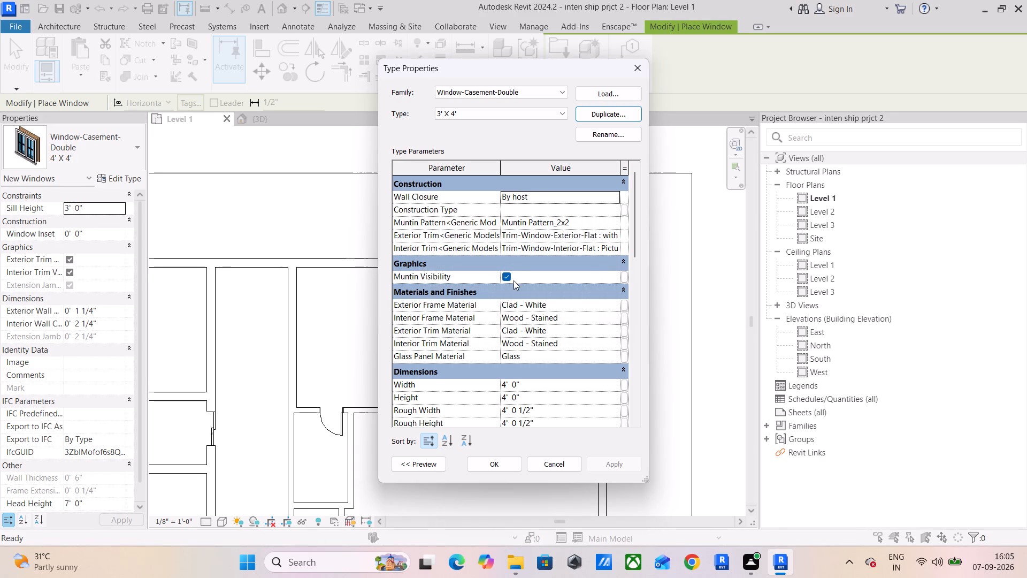
Set the width of the 3' X 4' window type to 3'.
click(551, 385)
text(3')
key(Return)
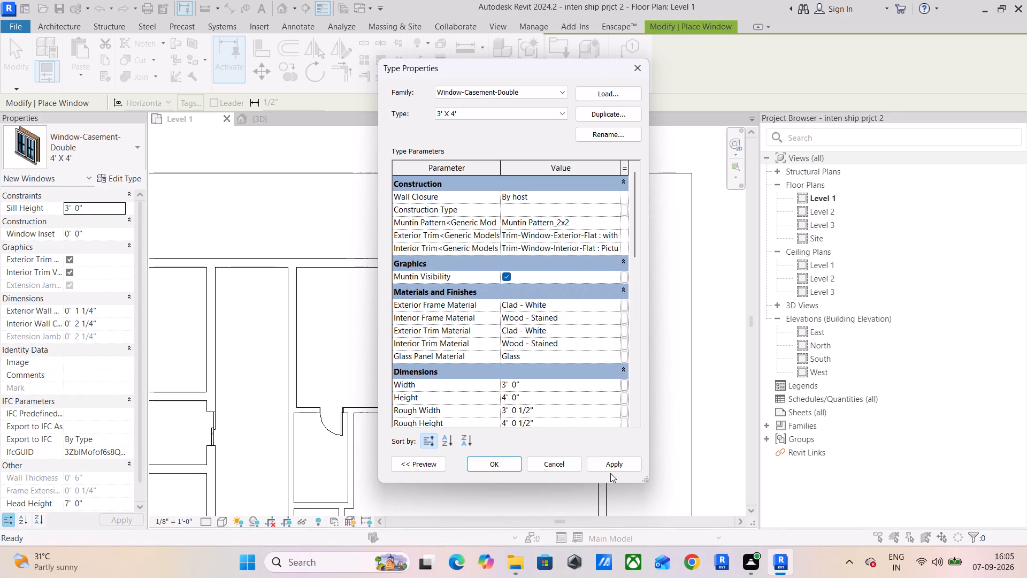
click(610, 470)
click(508, 468)
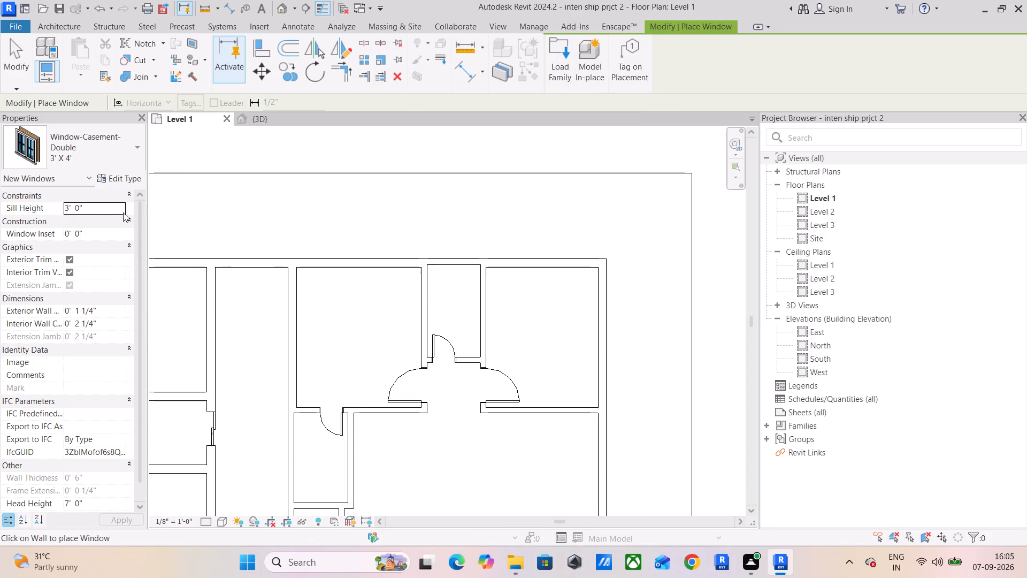
Place a 4' X 4' double casement window in the northwest corner room's north wall, centred 7'-9" from each side wall.
click(116, 158)
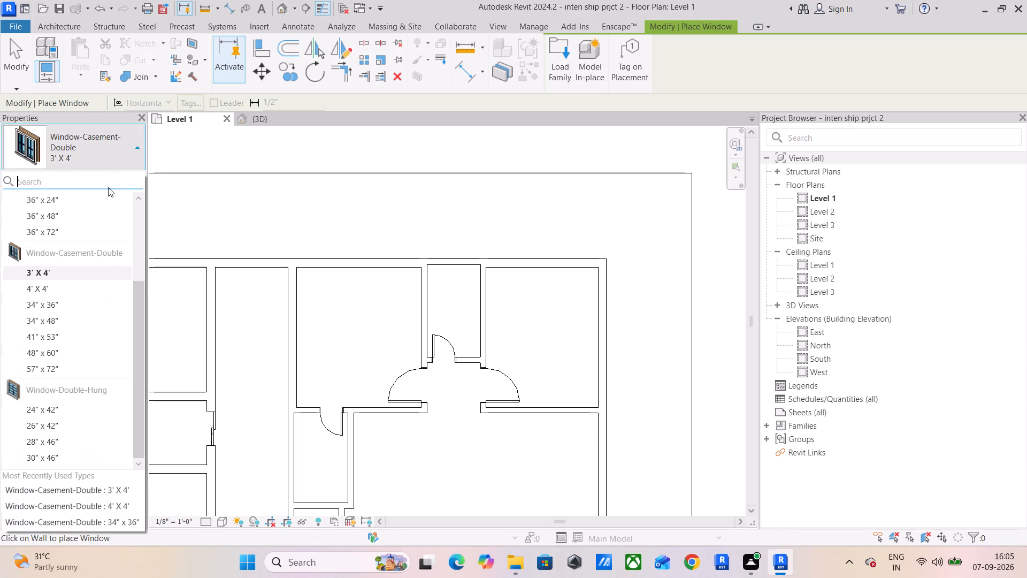
scroll(57, 346, down, 5)
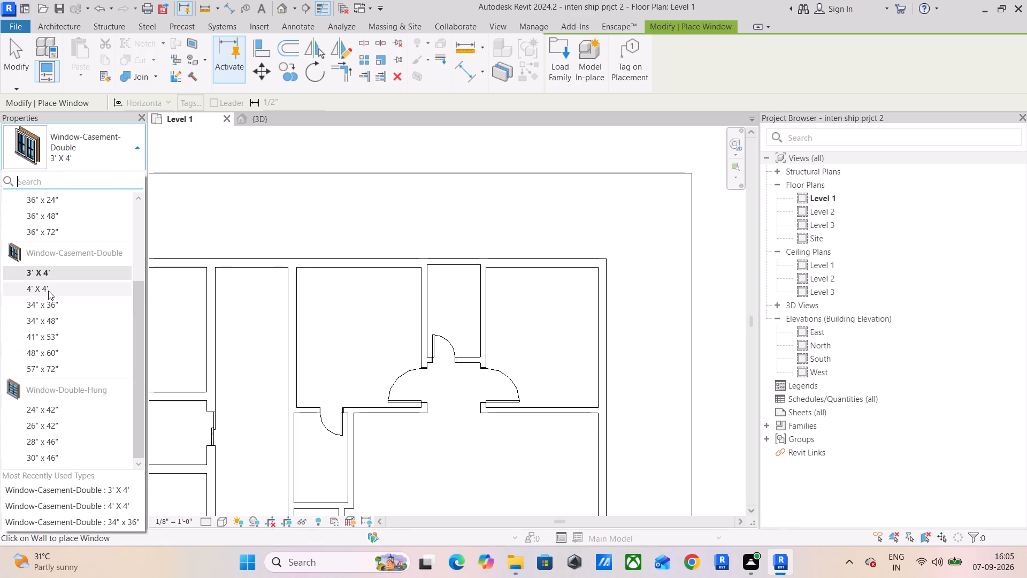
click(47, 284)
scroll(335, 363, down, 4)
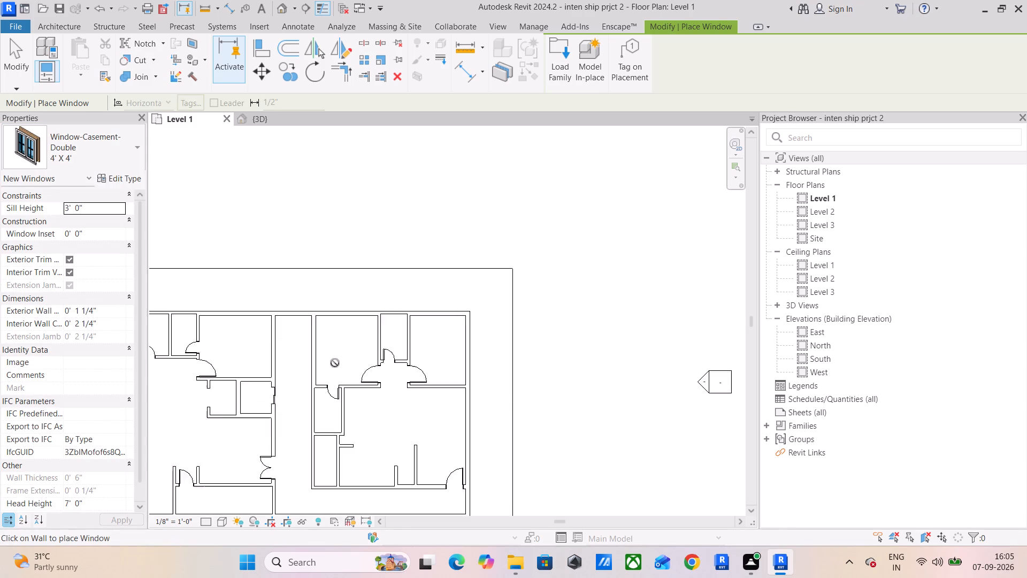
scroll(335, 363, down, 2)
middle_drag(340, 364, 480, 359)
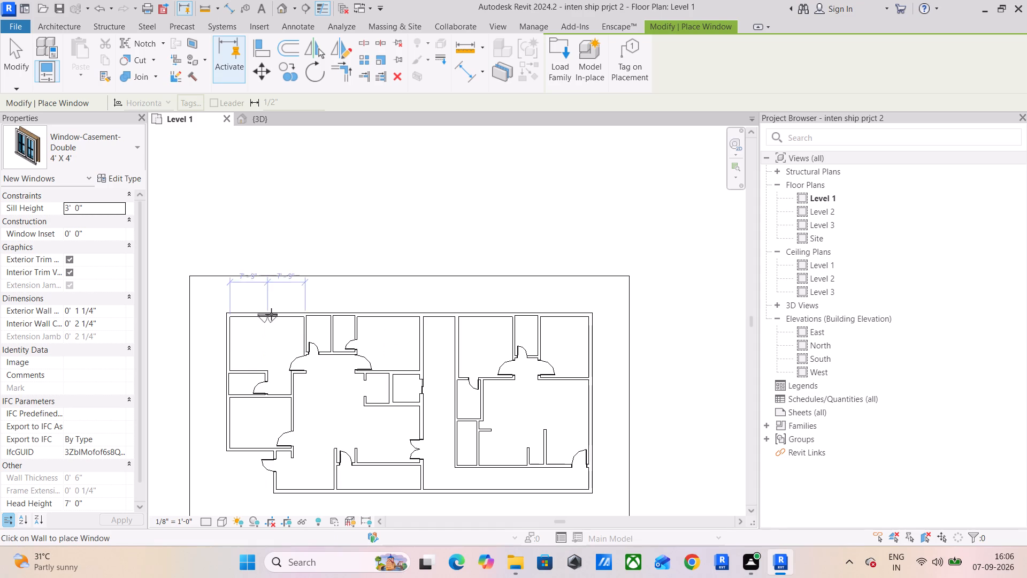
scroll(260, 315, up, 4)
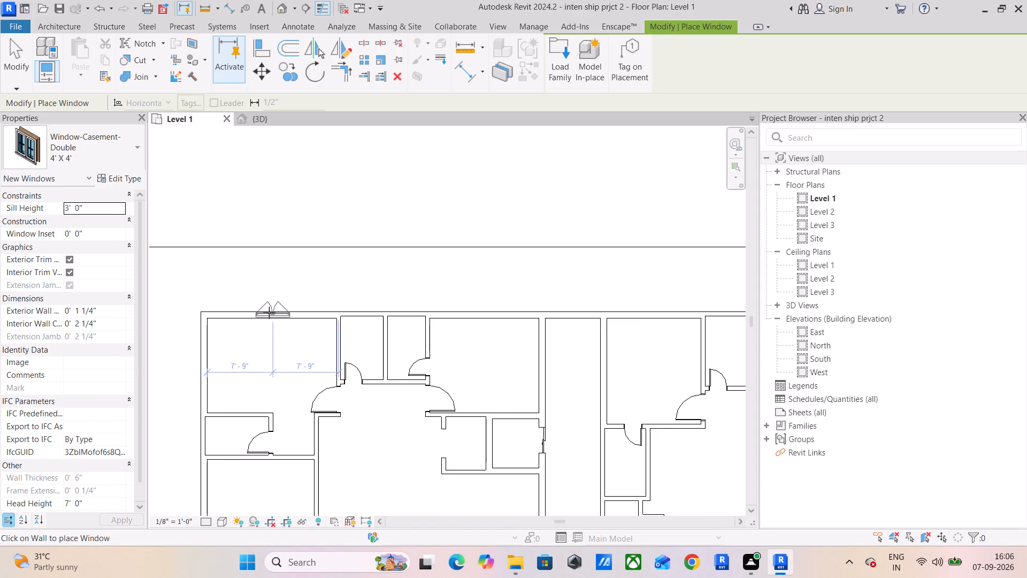
click(269, 313)
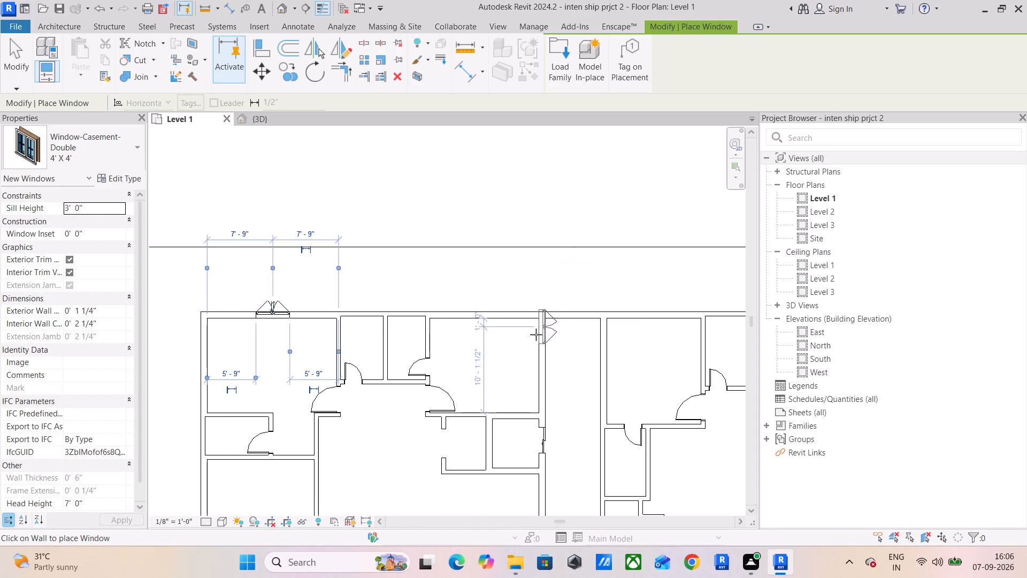
Place 4' X 4' windows in the north walls of the rooms flanking the corridor, about 5'-6" and 3'-6" from their east walls.
middle_drag(543, 336, 483, 330)
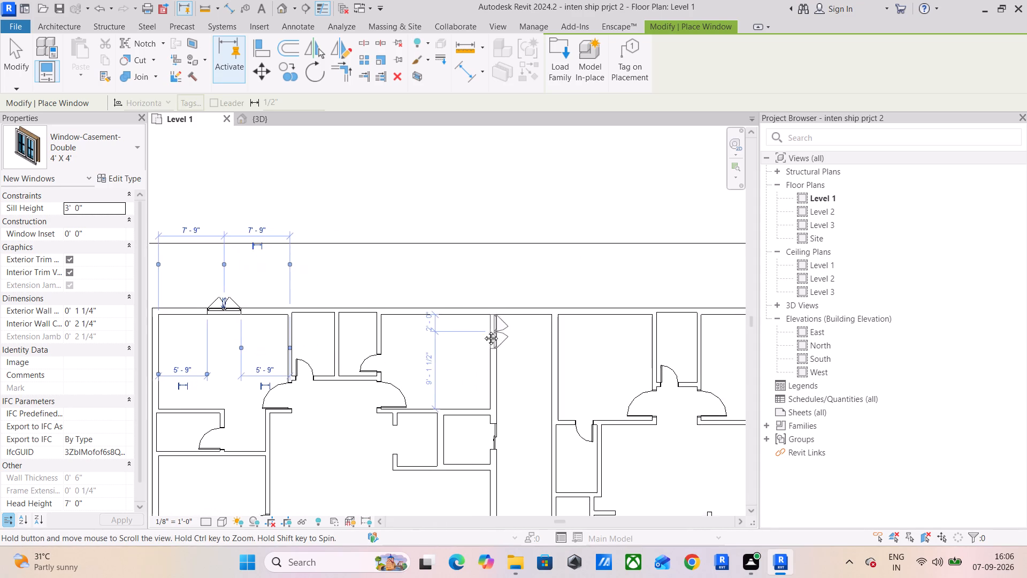
middle_drag(483, 330, 427, 310)
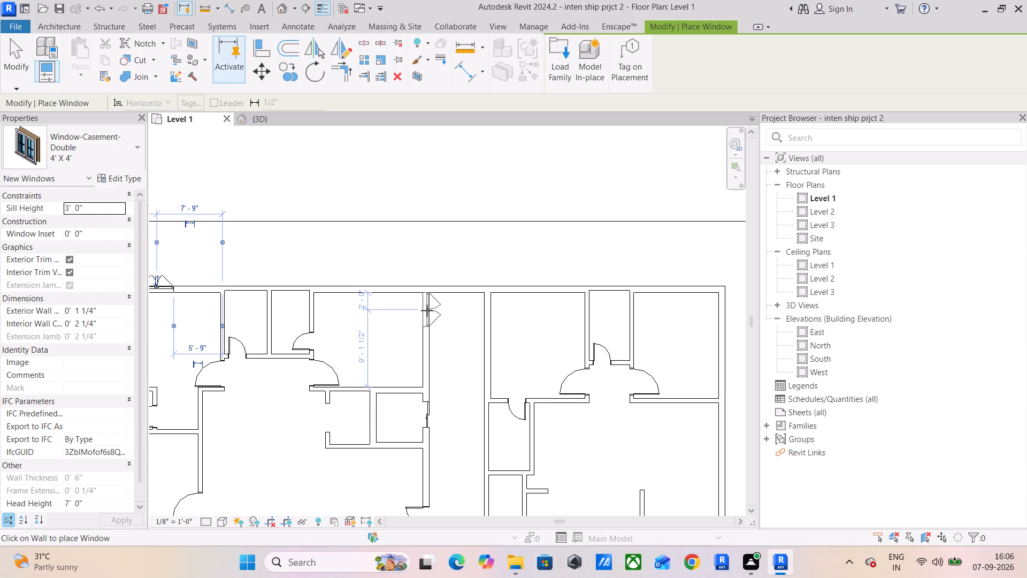
middle_drag(291, 323, 396, 326)
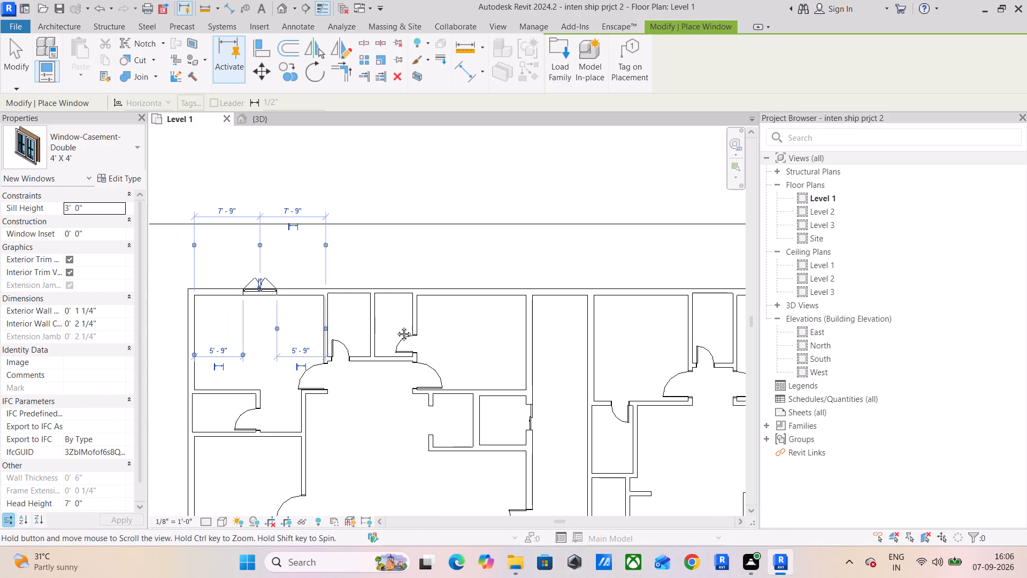
middle_drag(396, 326, 396, 326)
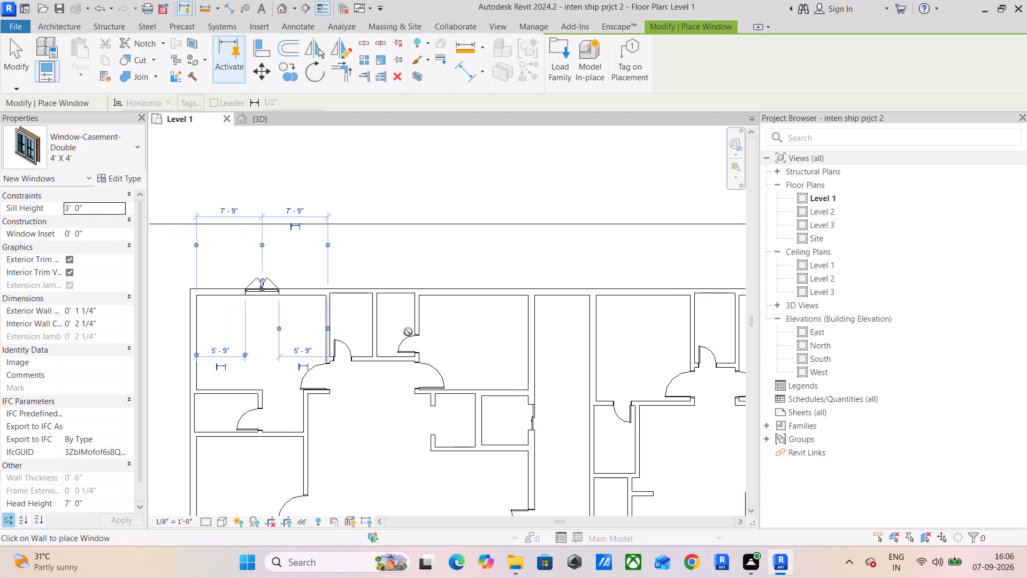
click(481, 290)
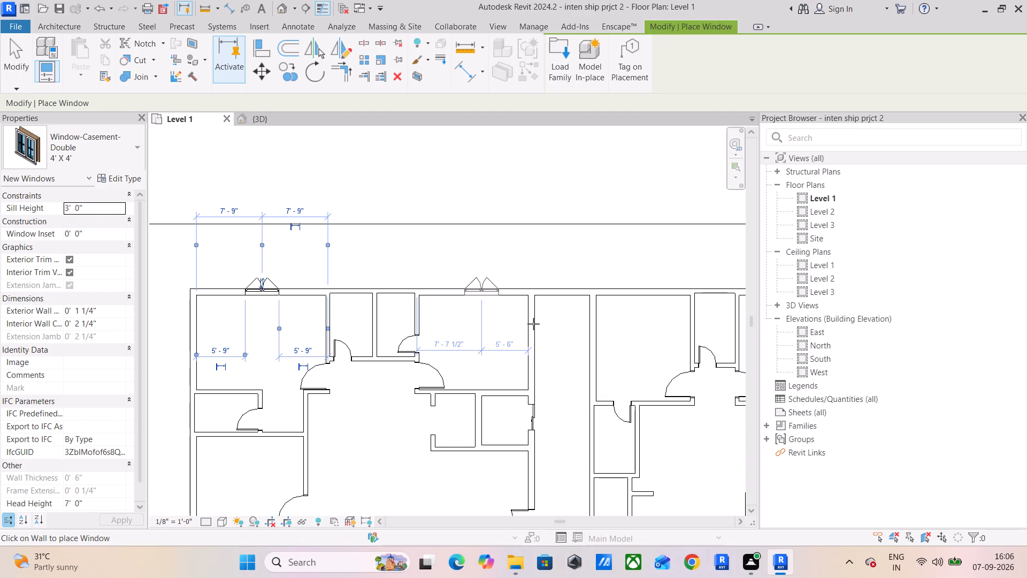
middle_drag(552, 332, 384, 322)
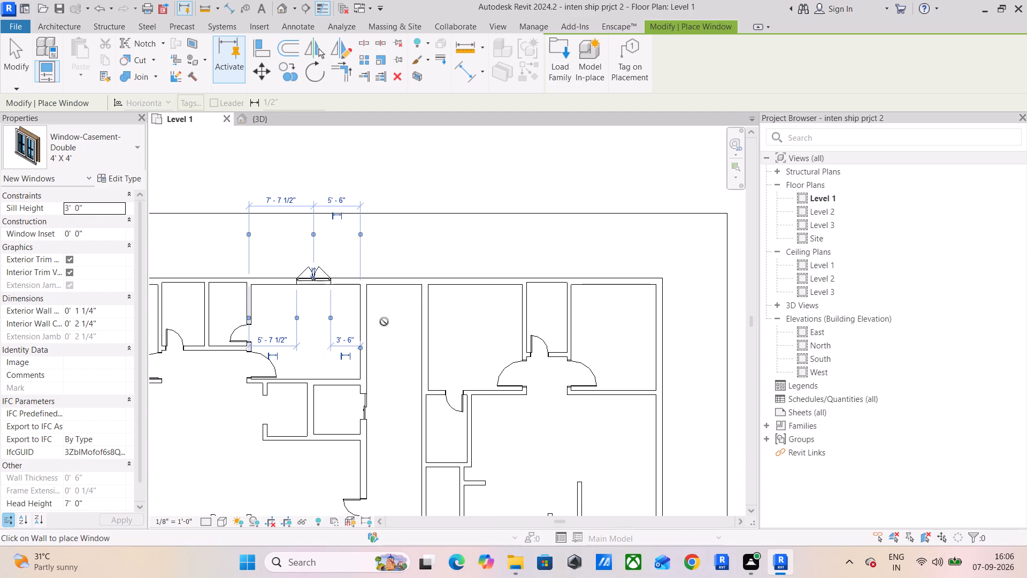
click(495, 279)
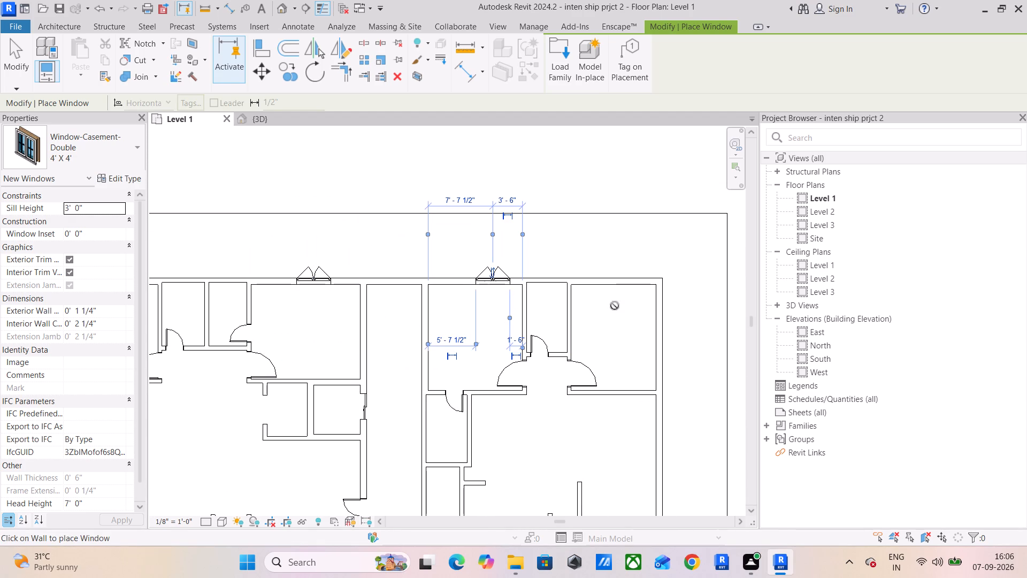
Place a 4' X 4' window in the northeast corner room's north wall, centred 5'-0" from each side wall.
click(616, 276)
Place two 4' X 4' windows in the large east room's east wall, about 5'-0" from its north wall and 5'-6" from its south wall.
middle_drag(479, 394, 559, 349)
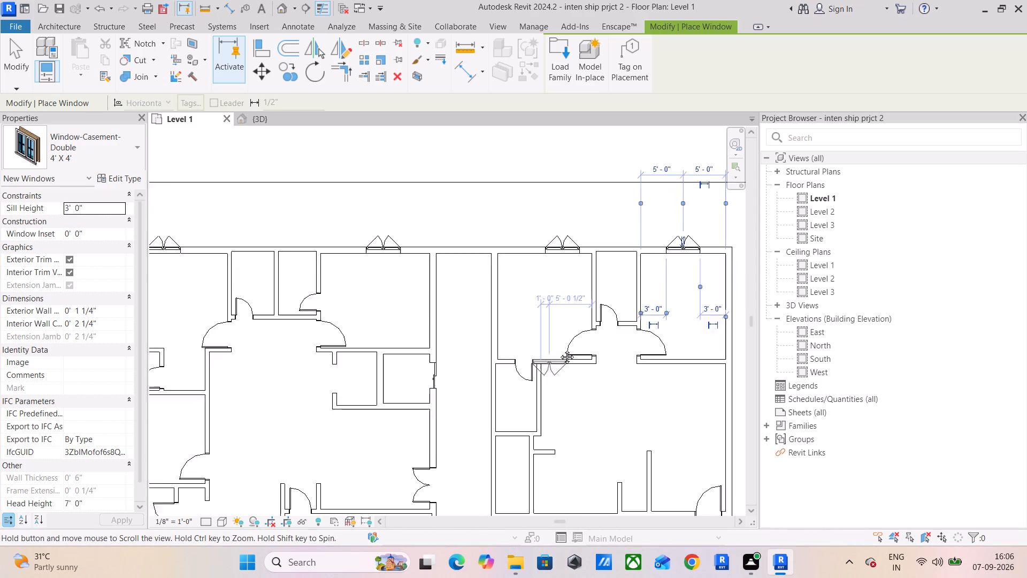
middle_drag(559, 349, 445, 263)
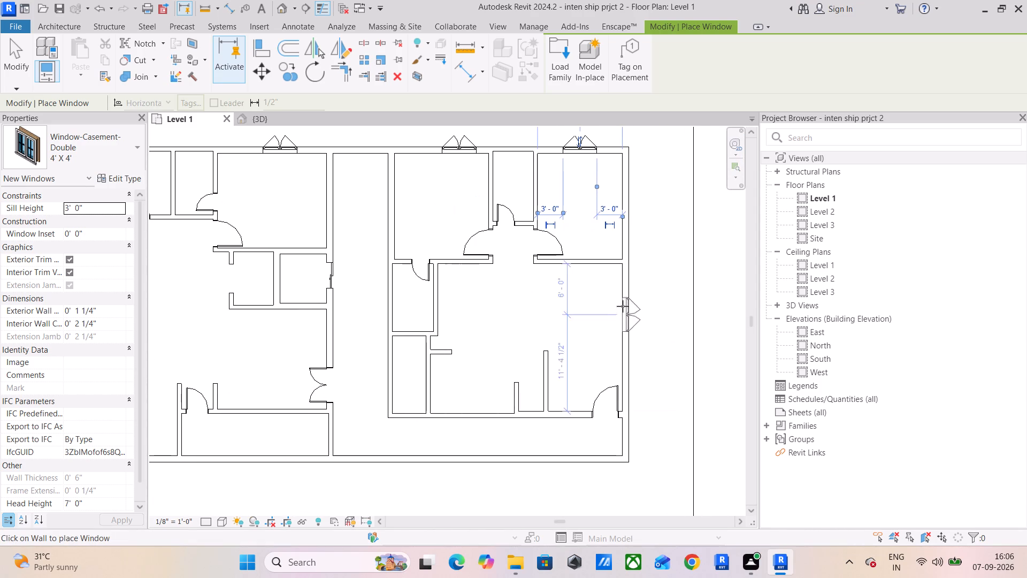
click(629, 308)
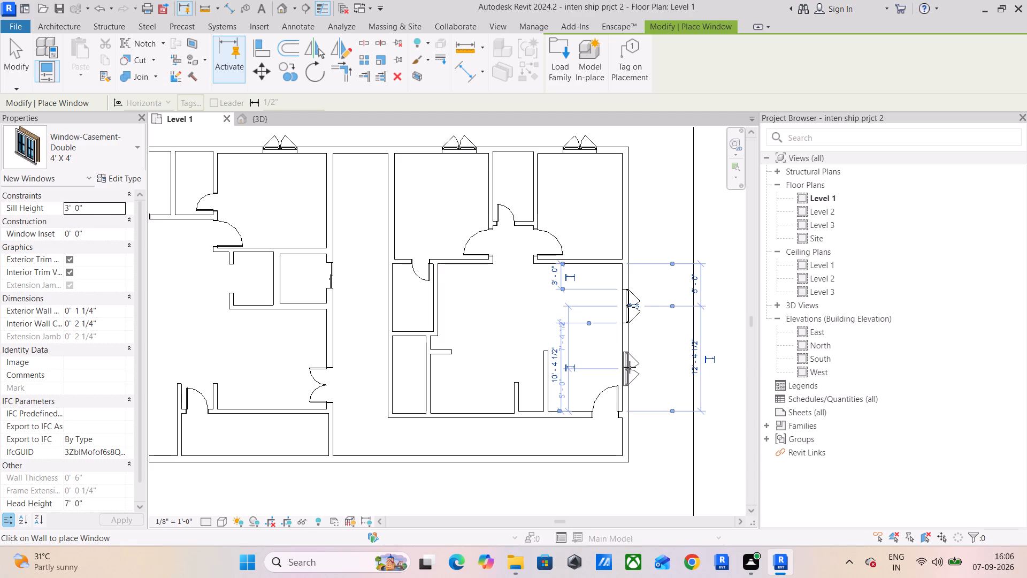
click(630, 366)
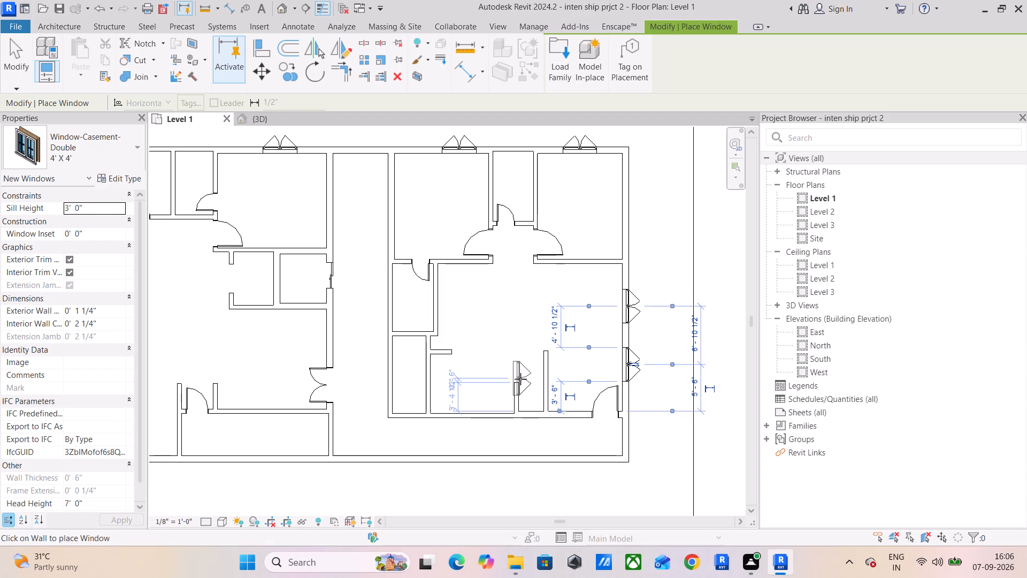
Place a 4' X 4' window in the southwest room's west wall, about 3'-0" from the room's south wall.
middle_drag(274, 348, 566, 318)
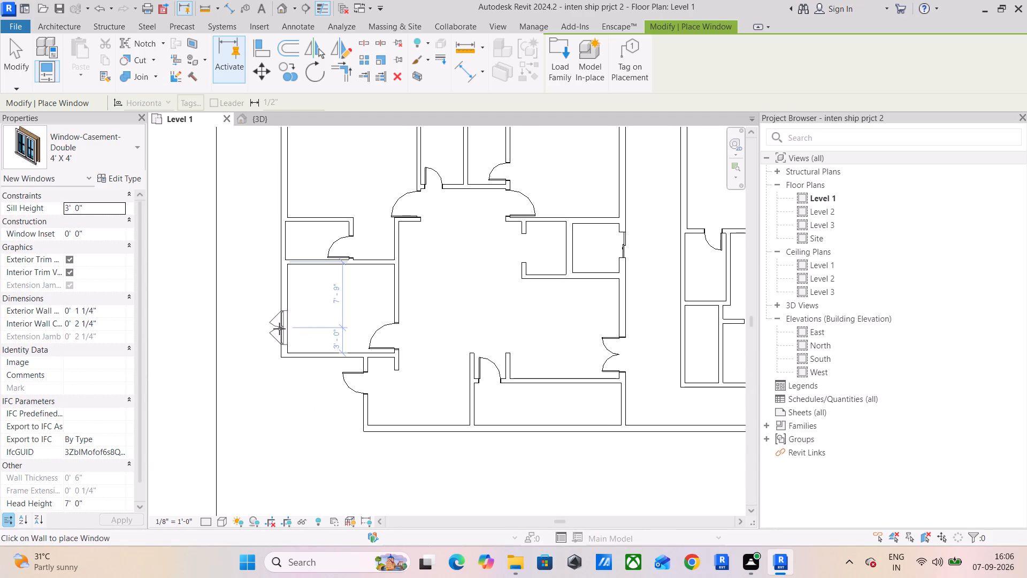
click(279, 329)
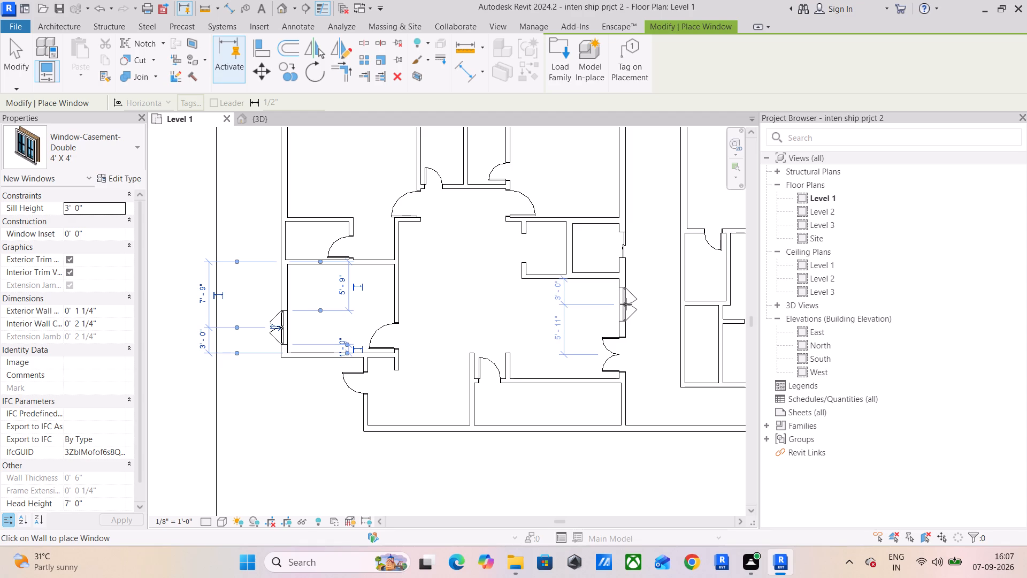
Place a 3' X 4' double casement window in the corridor's west wall, north of the double door and about 3'-0" from the partition.
click(94, 154)
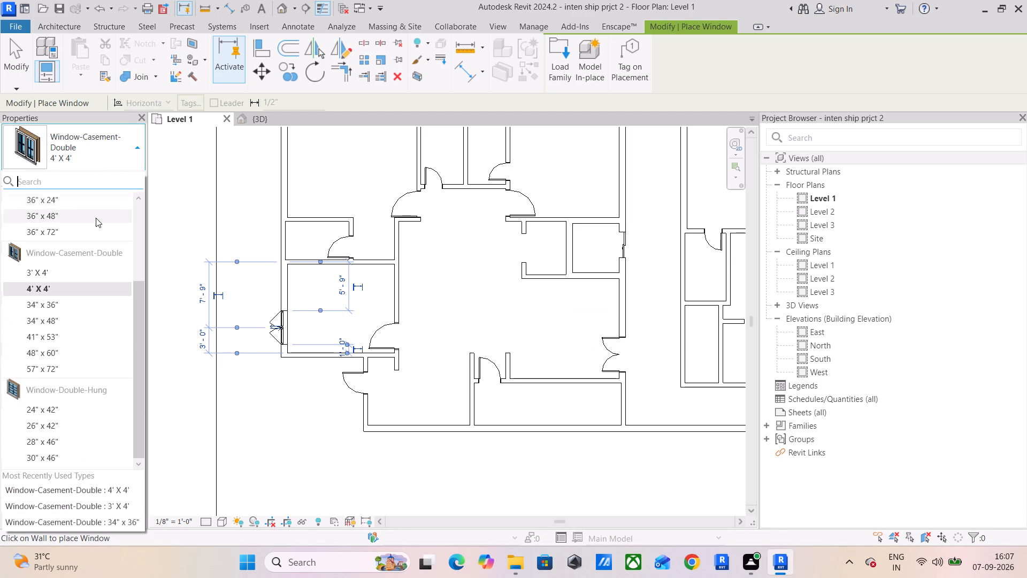
click(79, 277)
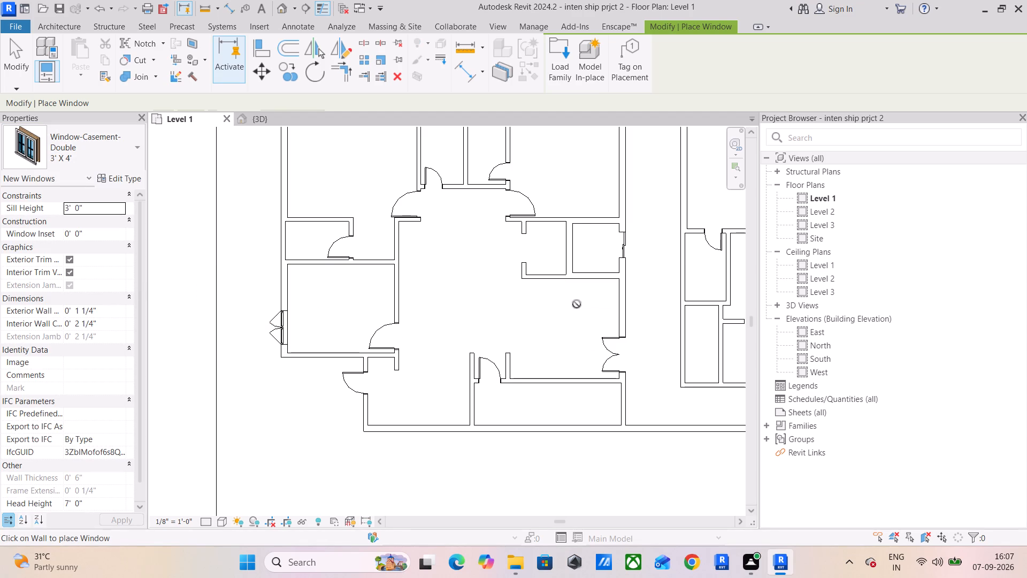
click(626, 305)
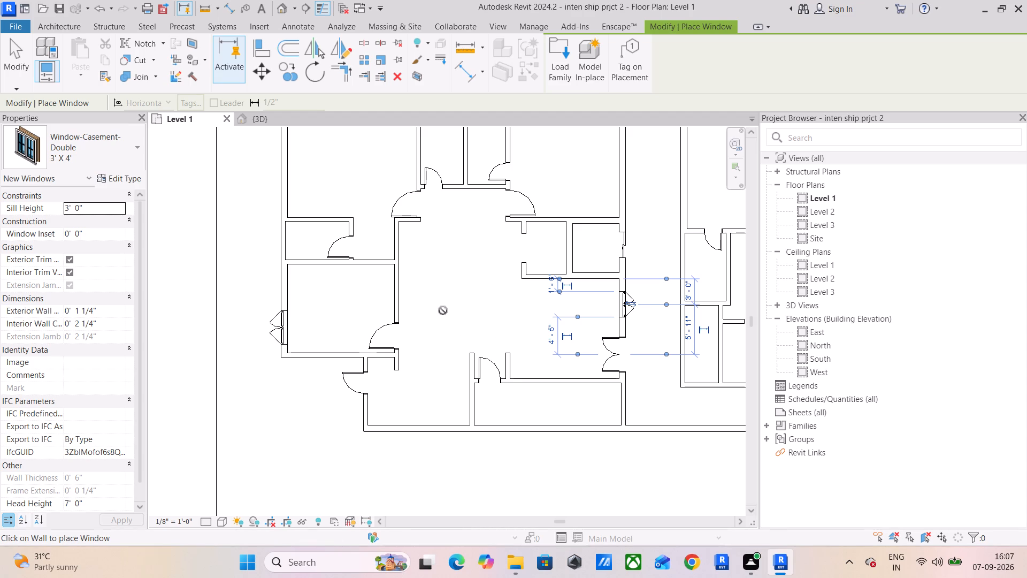
Load the Instance-Window-Fixed family from the Windows library folder.
click(126, 155)
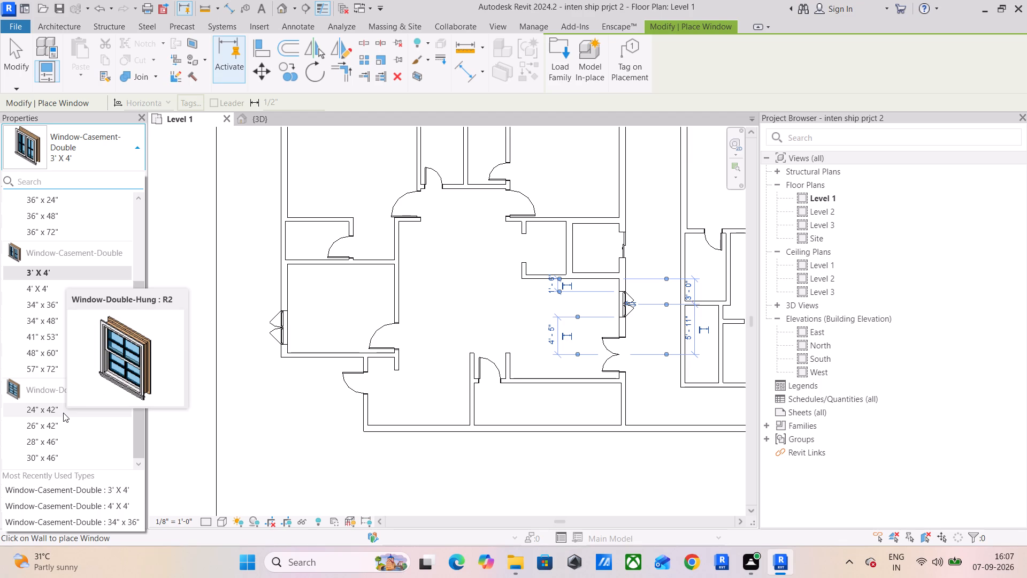
click(101, 149)
click(563, 54)
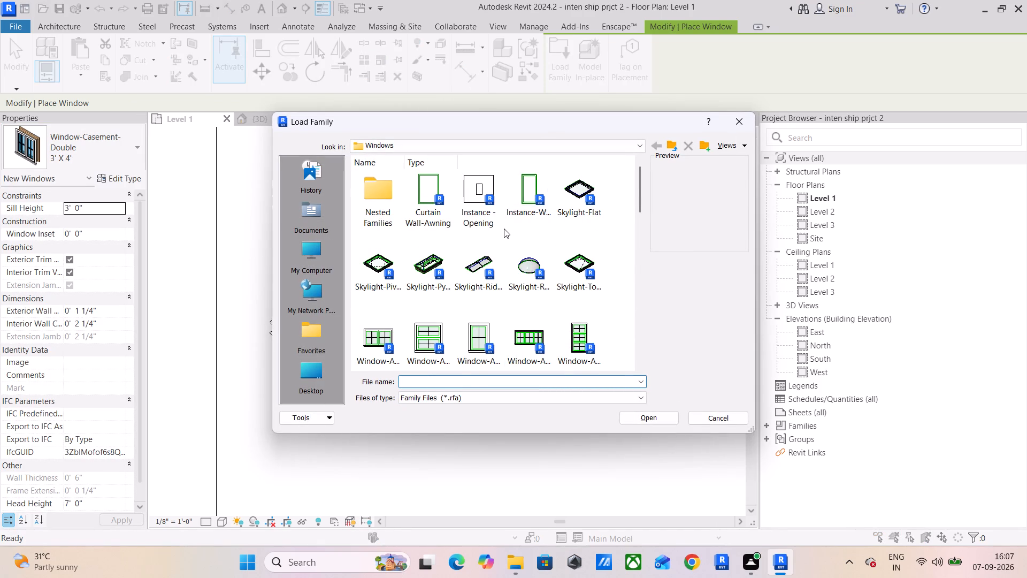
scroll(502, 238, down, 1)
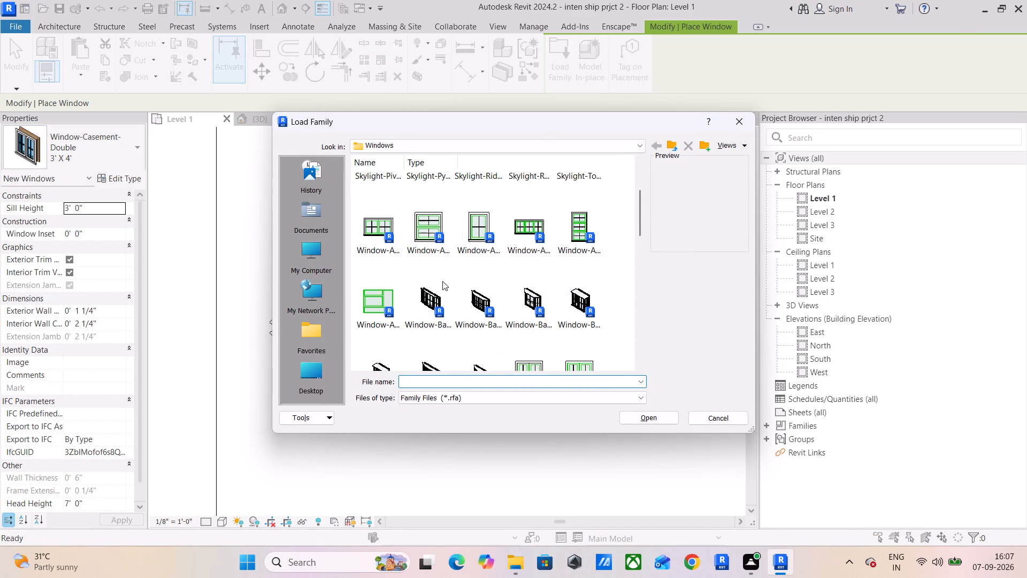
scroll(451, 288, down, 1)
scroll(550, 316, down, 1)
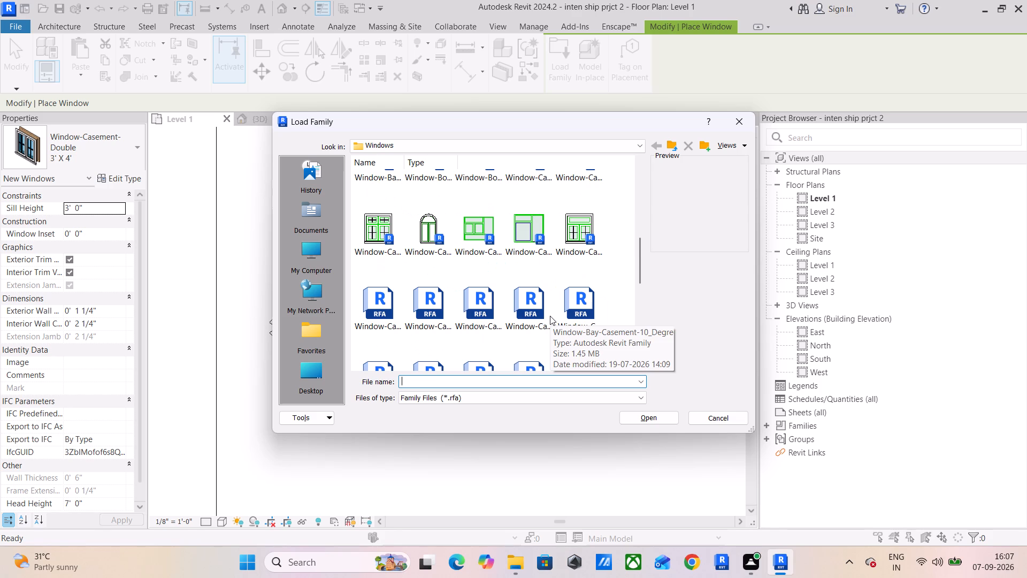
scroll(550, 317, down, 3)
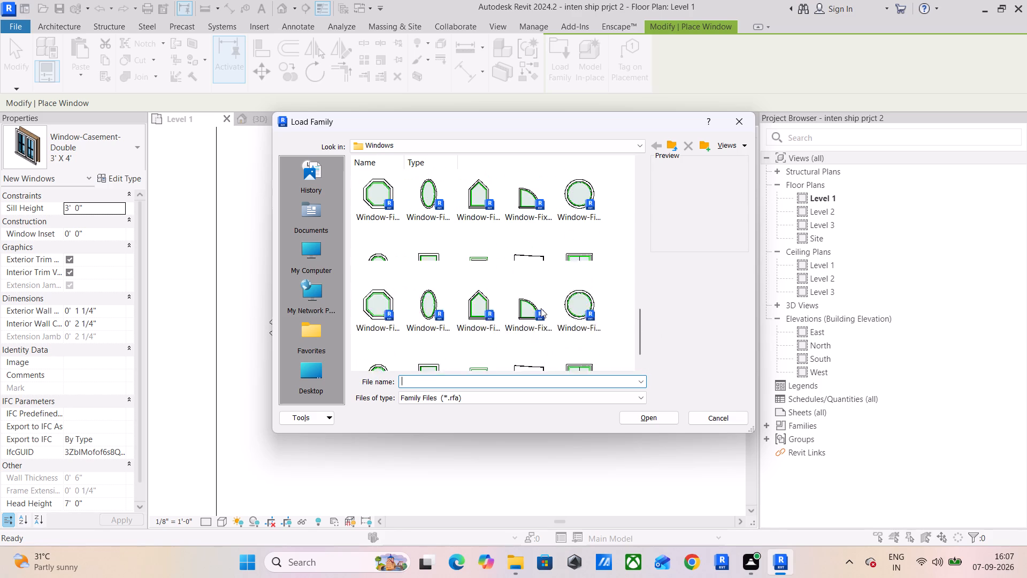
scroll(541, 308, down, 1)
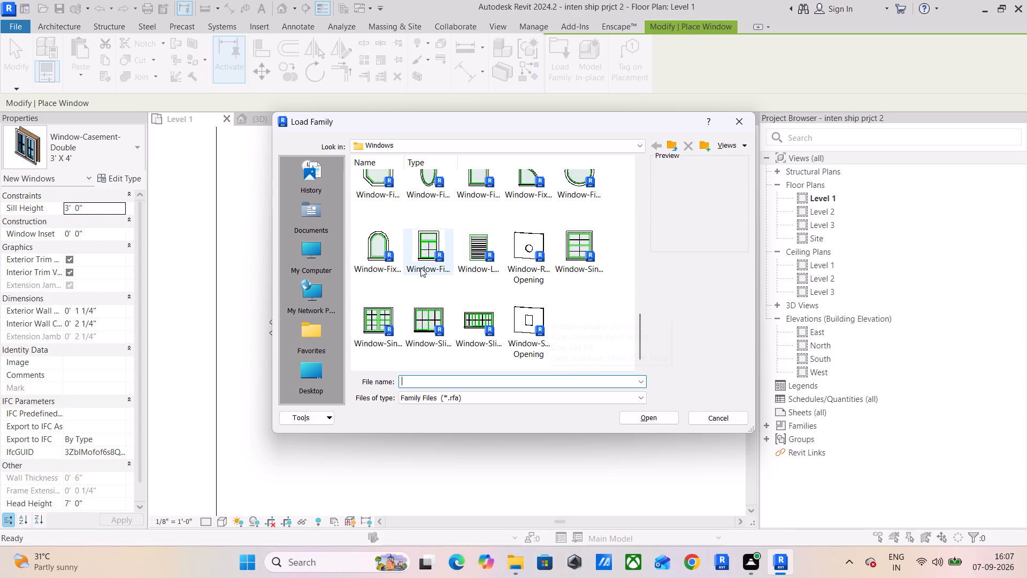
scroll(422, 265, up, 2)
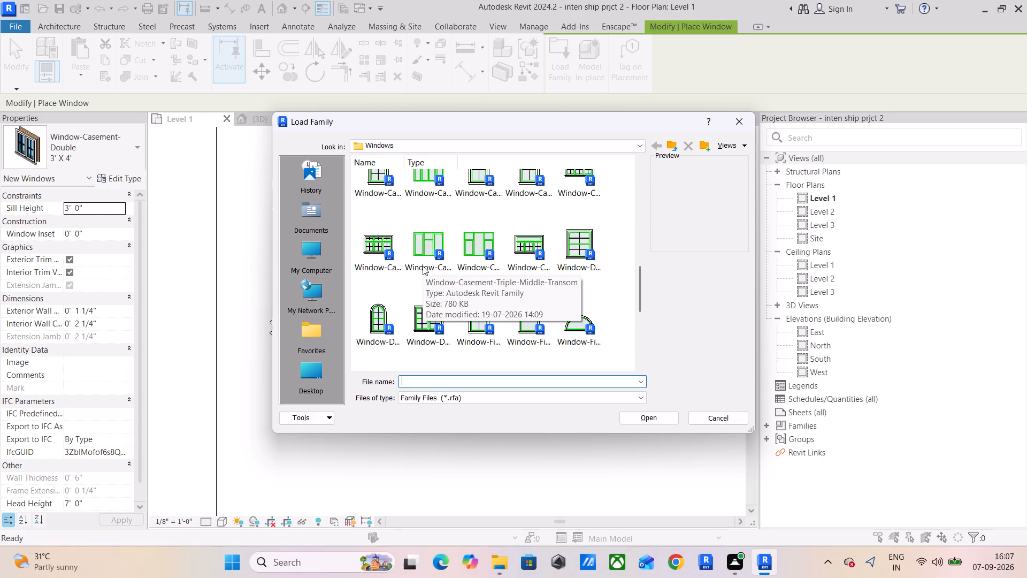
scroll(423, 266, up, 3)
scroll(528, 250, up, 2)
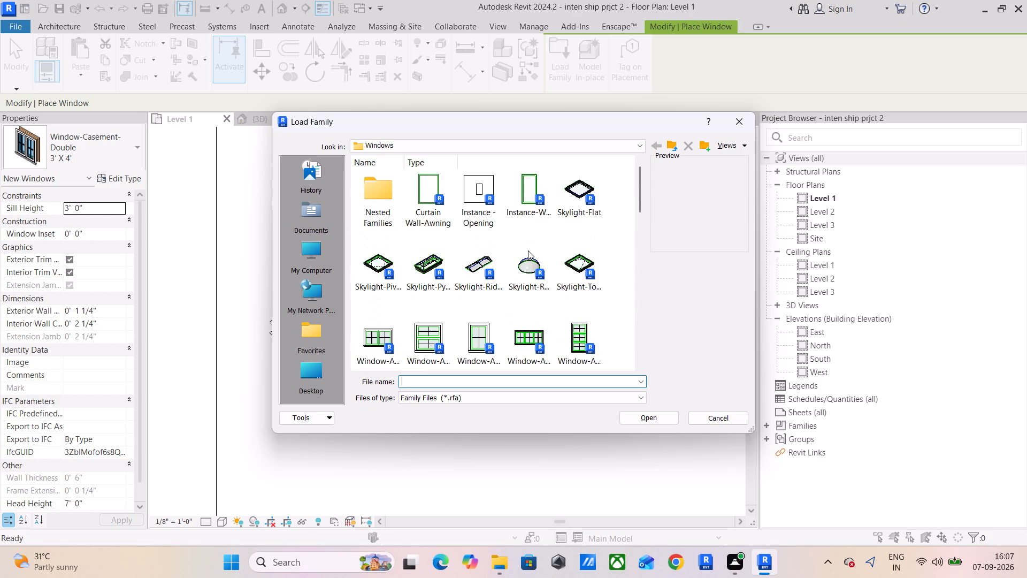
click(523, 203)
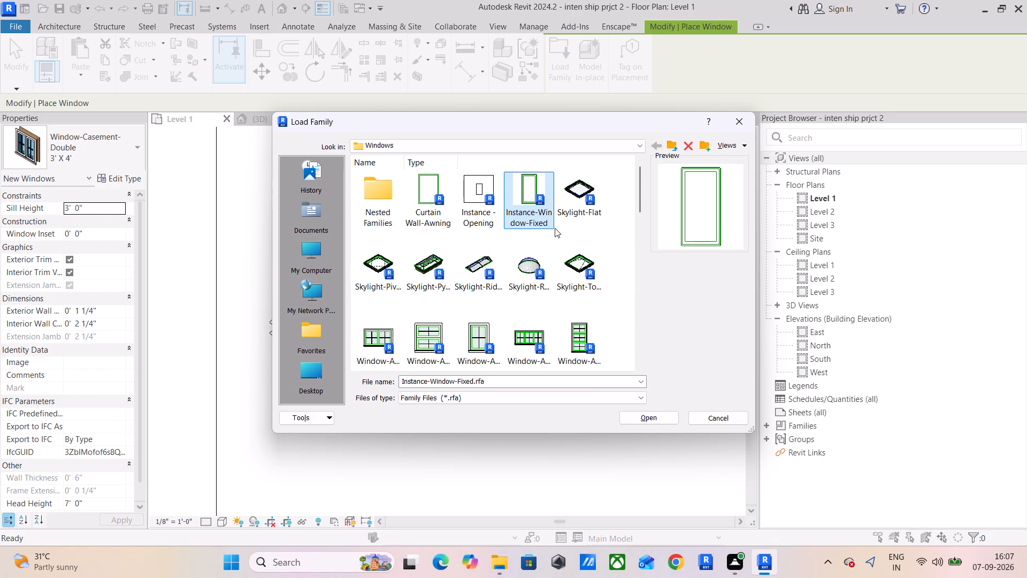
click(640, 416)
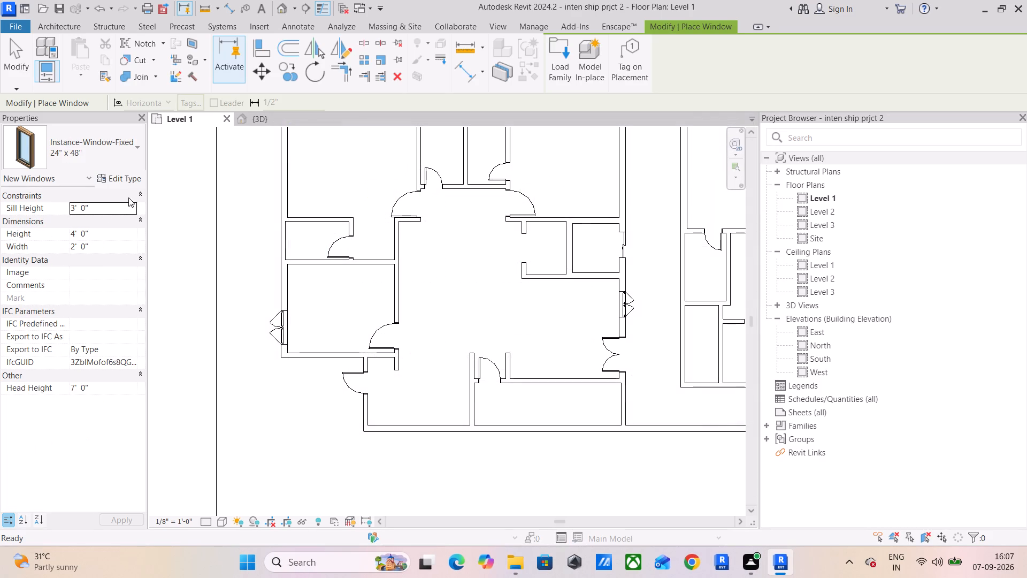
Duplicate the 24" x 48" fixed window type under the name 2' X 2'.
click(106, 148)
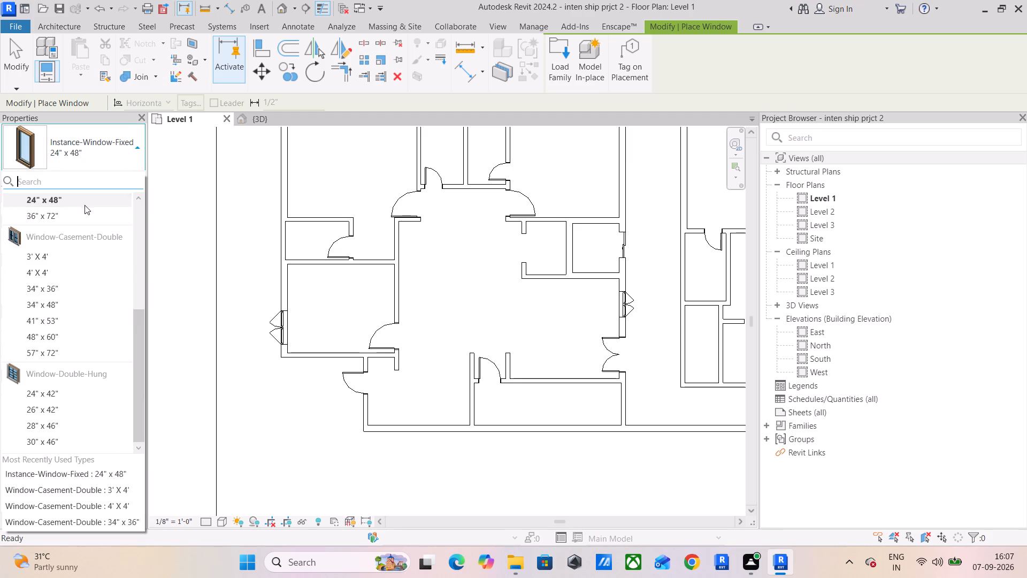
click(102, 153)
click(128, 178)
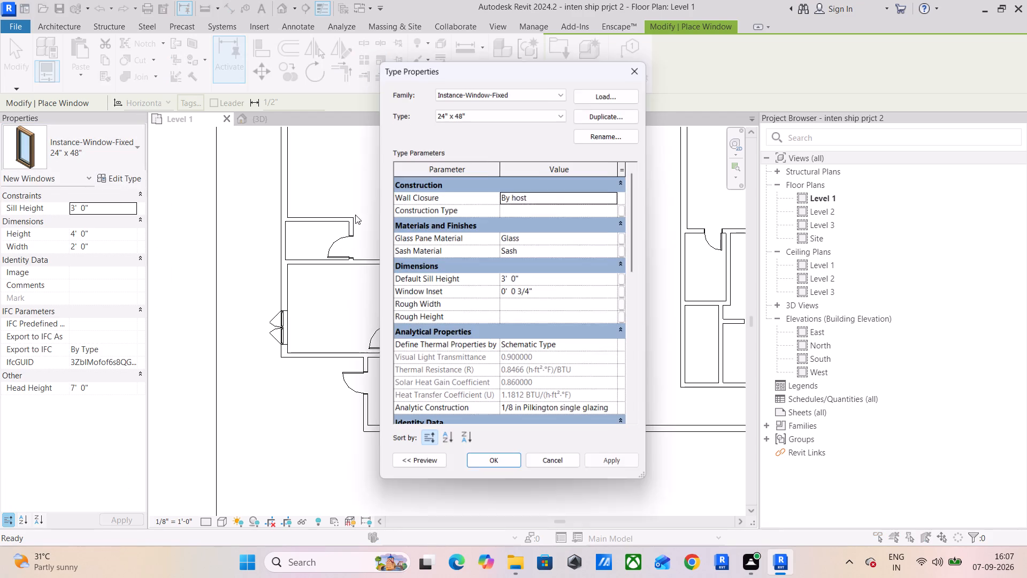
click(619, 111)
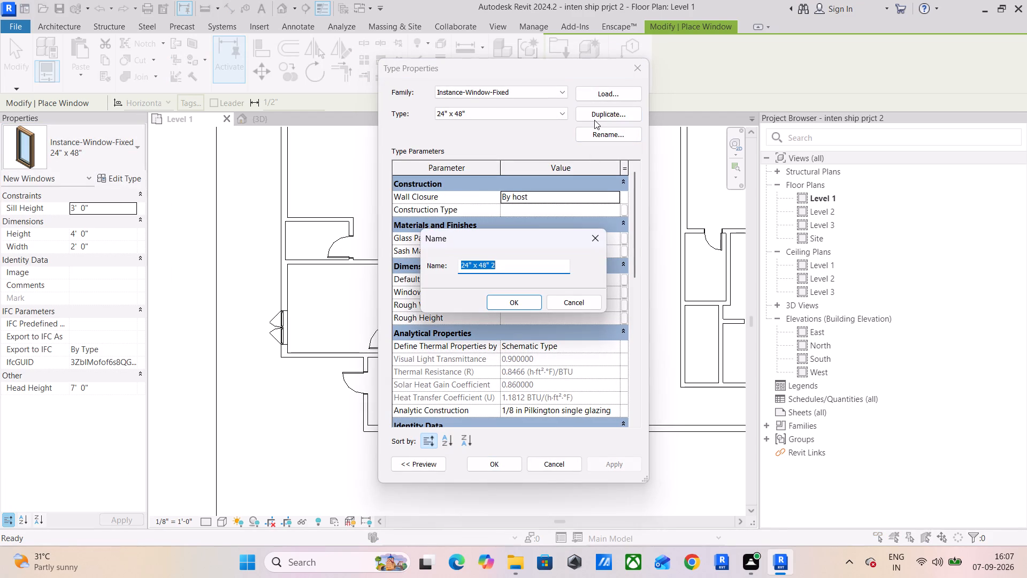
text(2')
key(space)
text(X)
key(space)
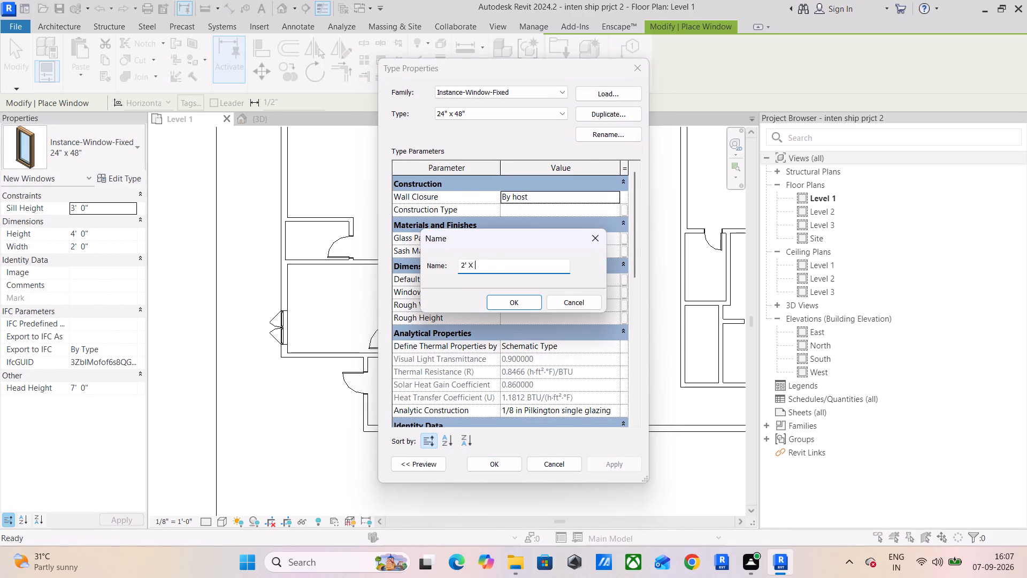
text(2')
key(Return)
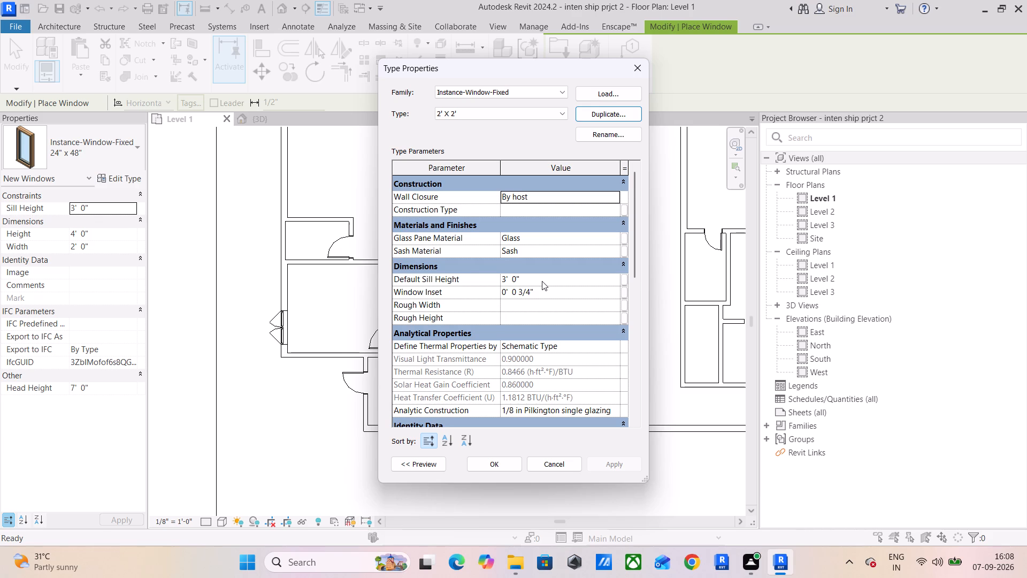
Set the default sill height of the 2' X 2' fixed window type to 6' and apply it.
scroll(542, 281, down, 1)
scroll(542, 281, up, 2)
click(542, 279)
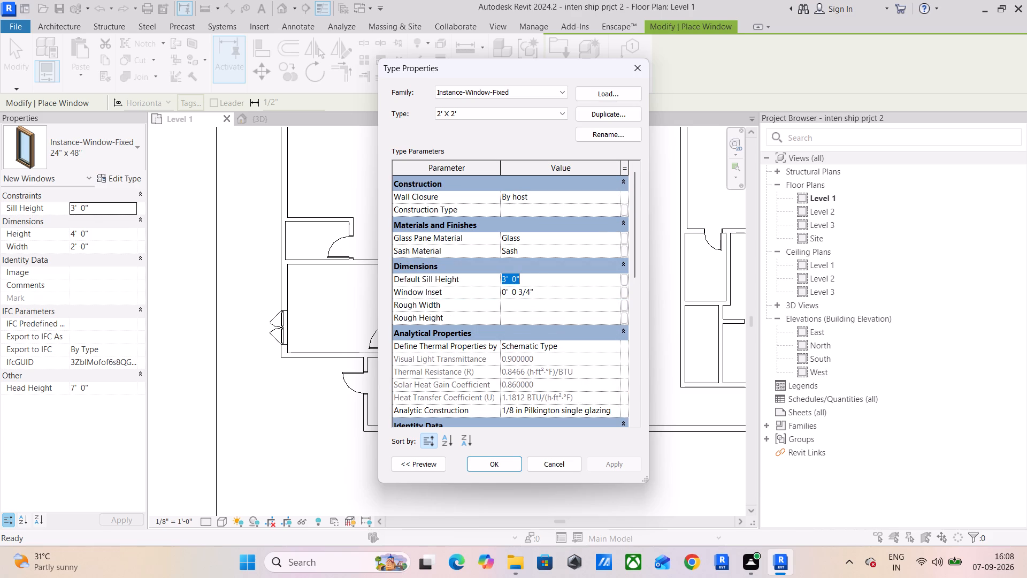
key(4)
key(BackSpace)
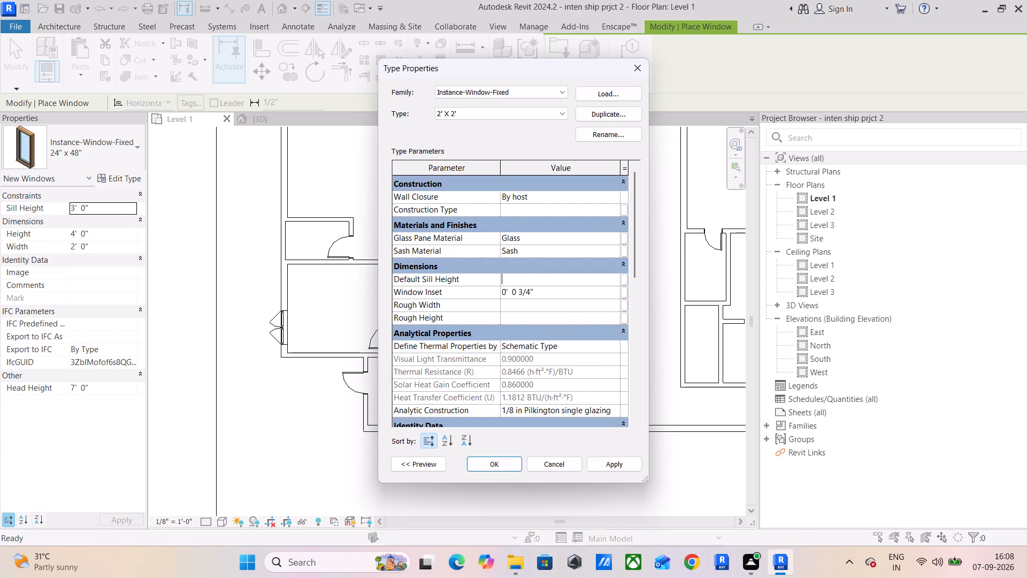
text(6')
key(Return)
scroll(530, 298, down, 13)
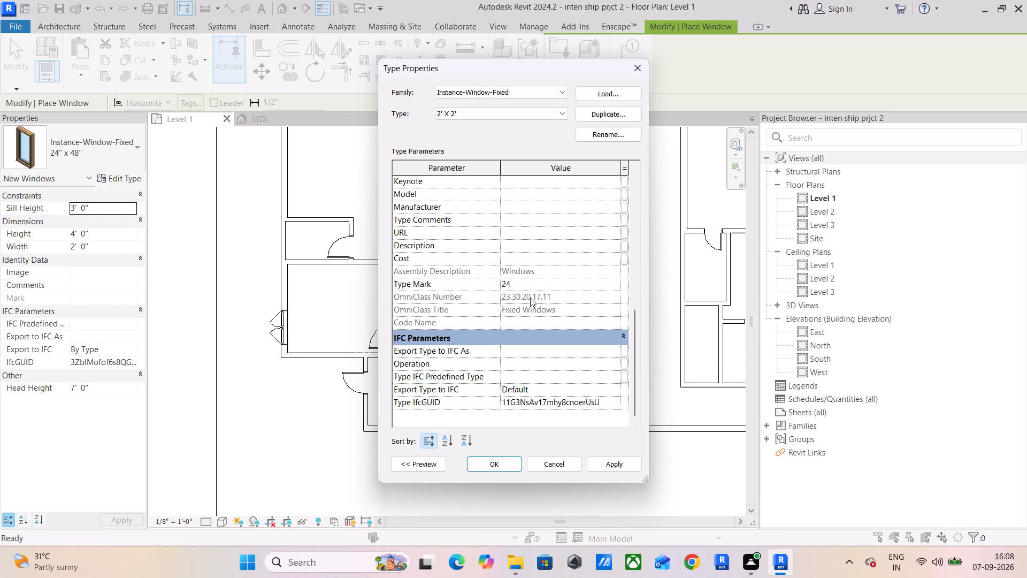
click(606, 458)
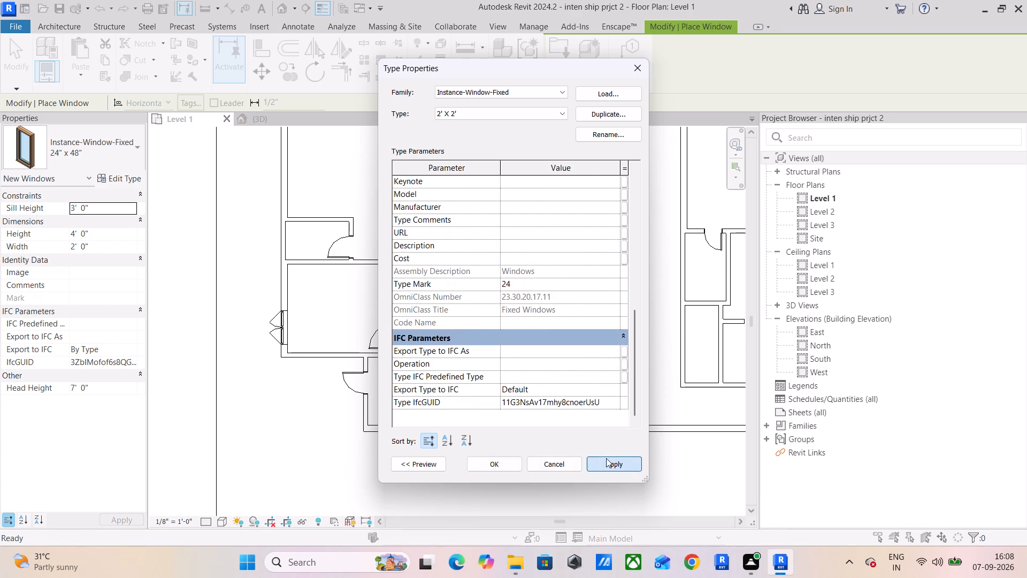
click(481, 463)
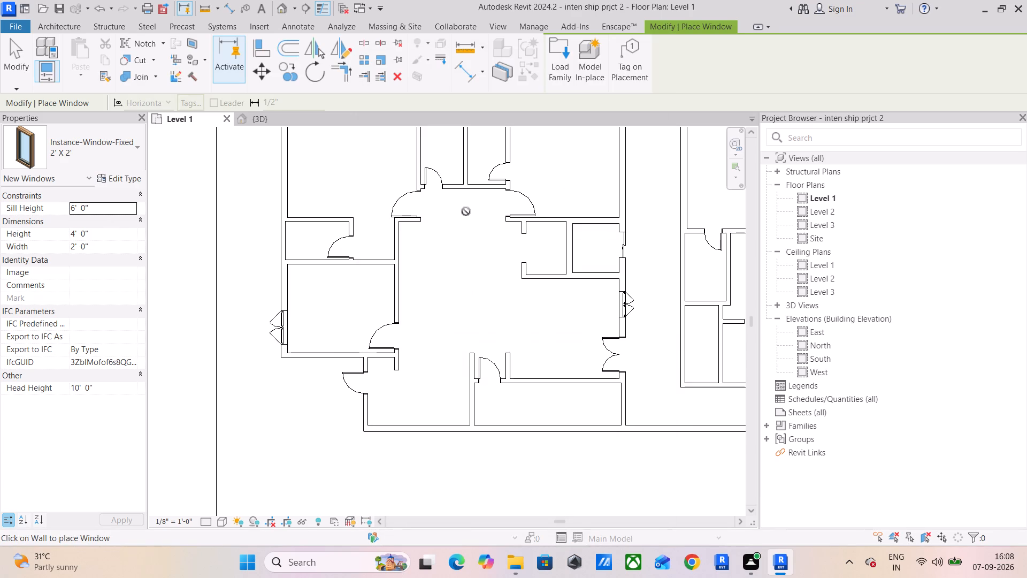
Place a 2' X 2' fixed window in the small west room's west wall, centred 2'-3" from each side wall.
middle_drag(416, 236, 405, 338)
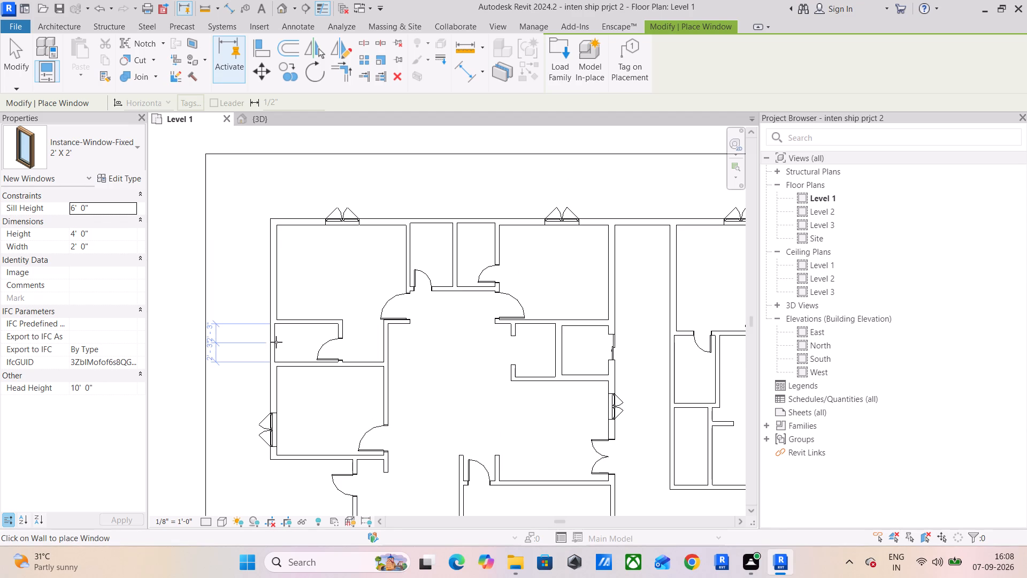
scroll(276, 342, up, 6)
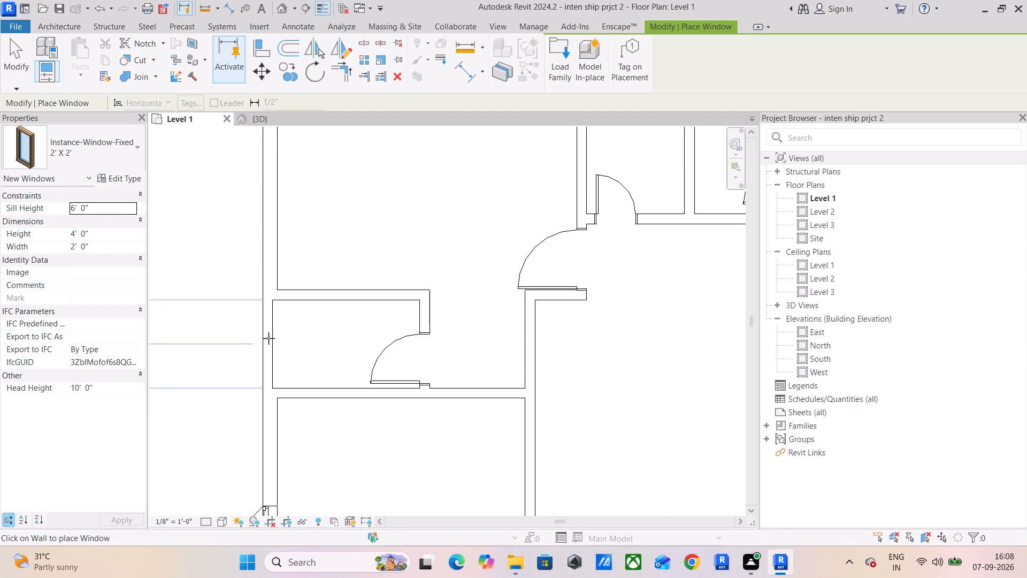
click(269, 338)
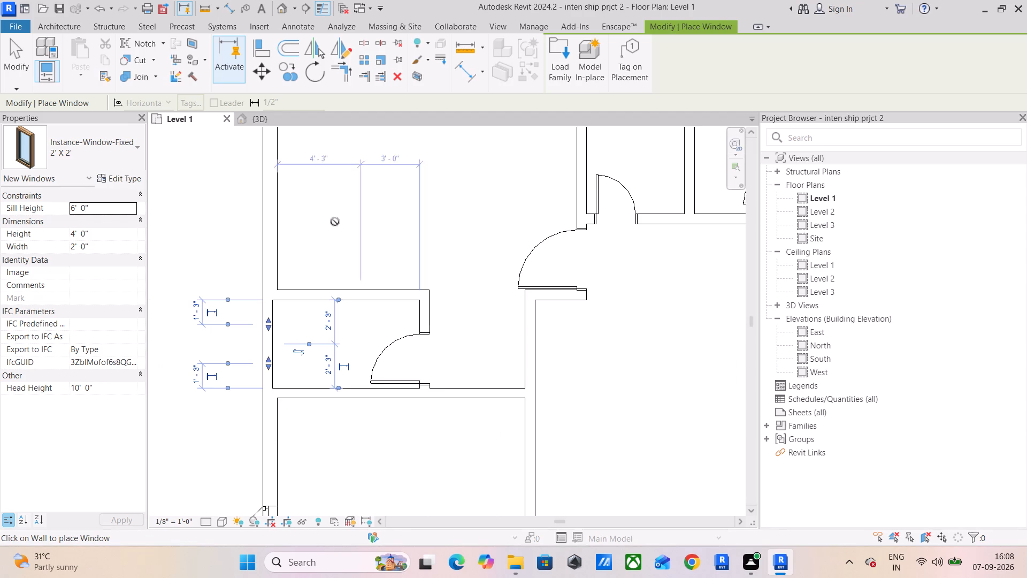
In the 3D view, delete the 2' X 2' fixed window from the small west room's outer wall.
click(254, 131)
click(256, 123)
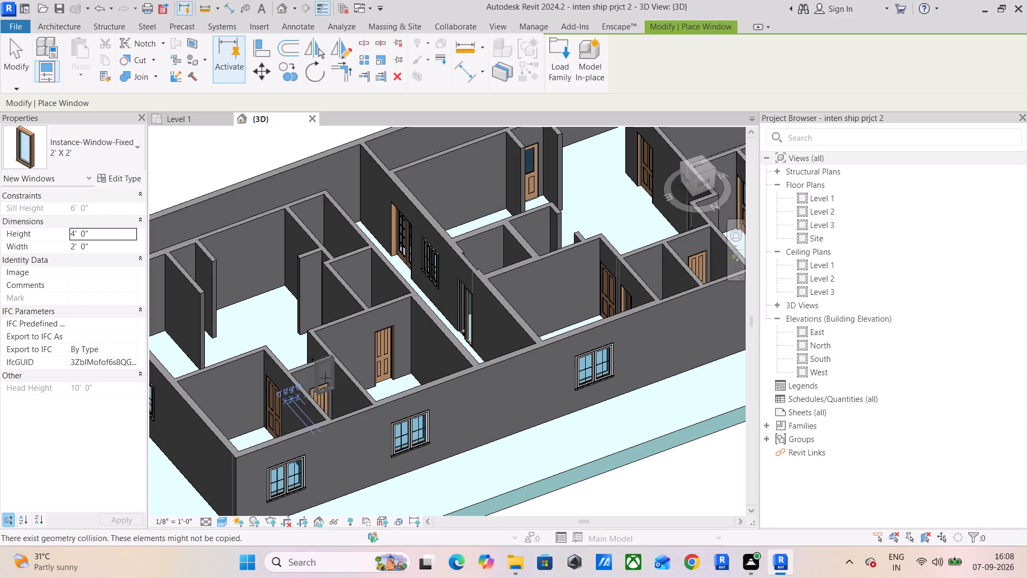
shift+middle_drag(281, 386, 386, 353)
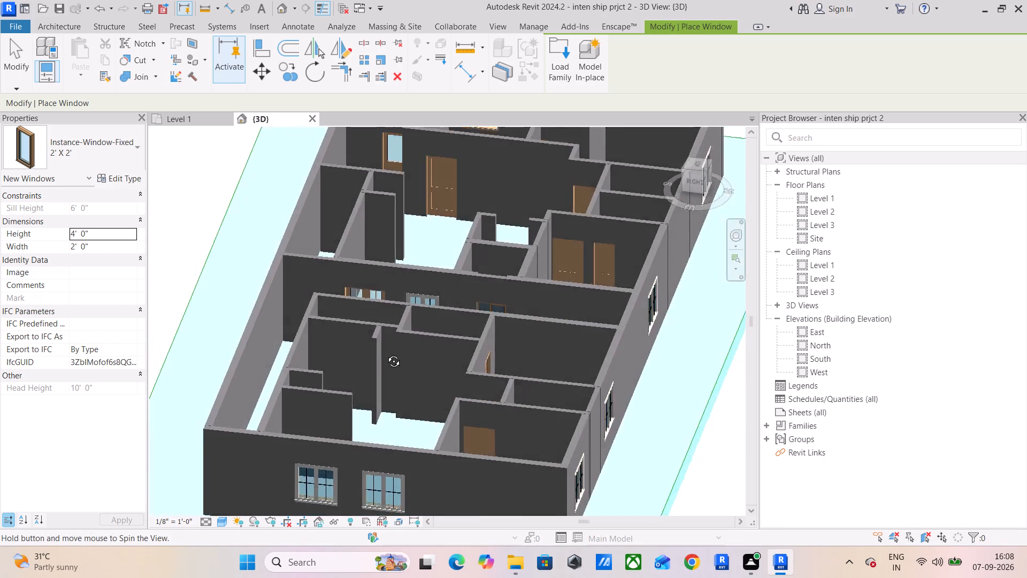
shift+middle_drag(386, 353, 228, 375)
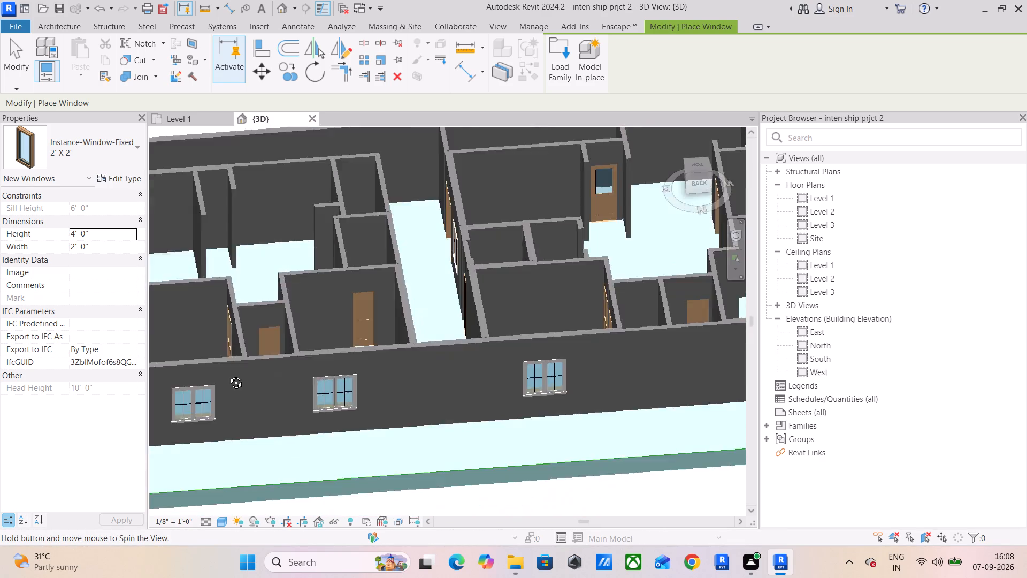
shift+middle_drag(228, 375, 417, 338)
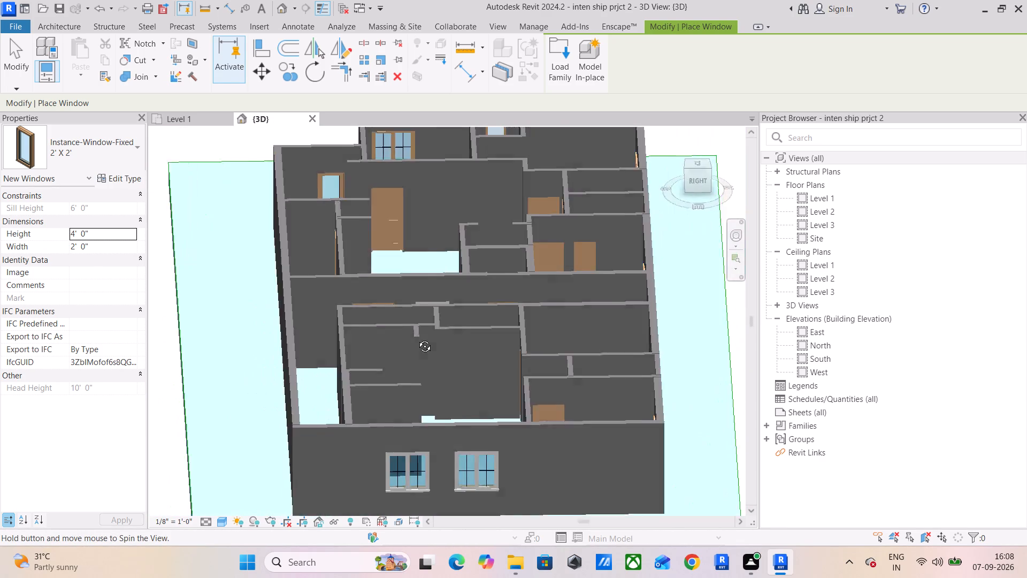
shift+middle_drag(417, 338, 685, 331)
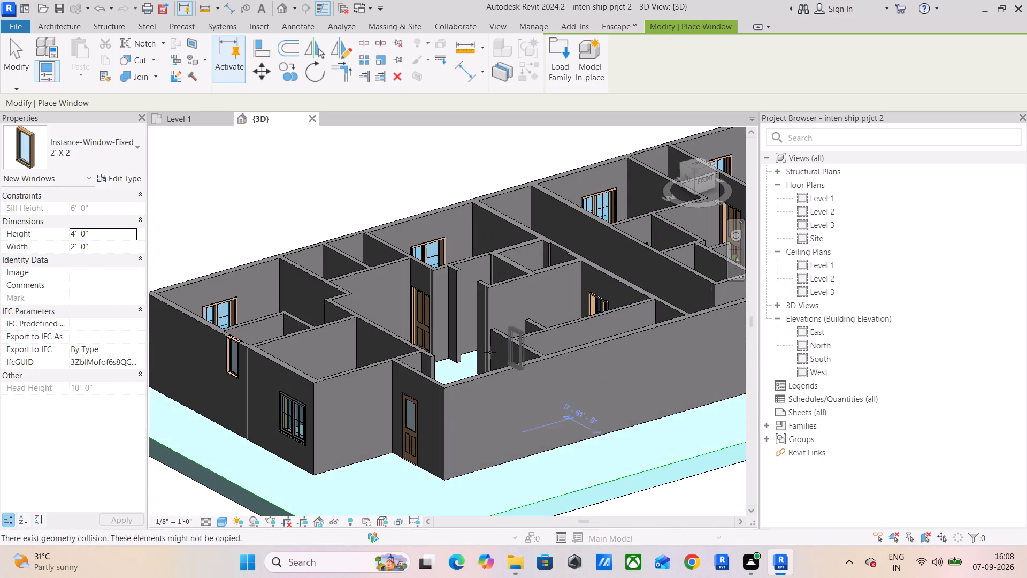
shift+middle_drag(221, 349, 258, 343)
scroll(289, 347, up, 5)
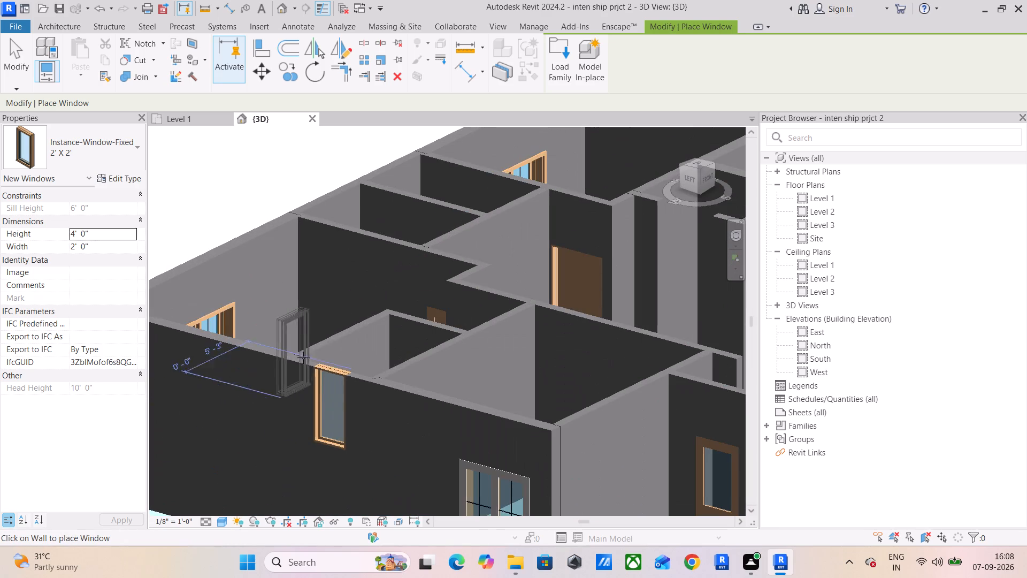
key(Escape)
key(Escape)
key(Escape)
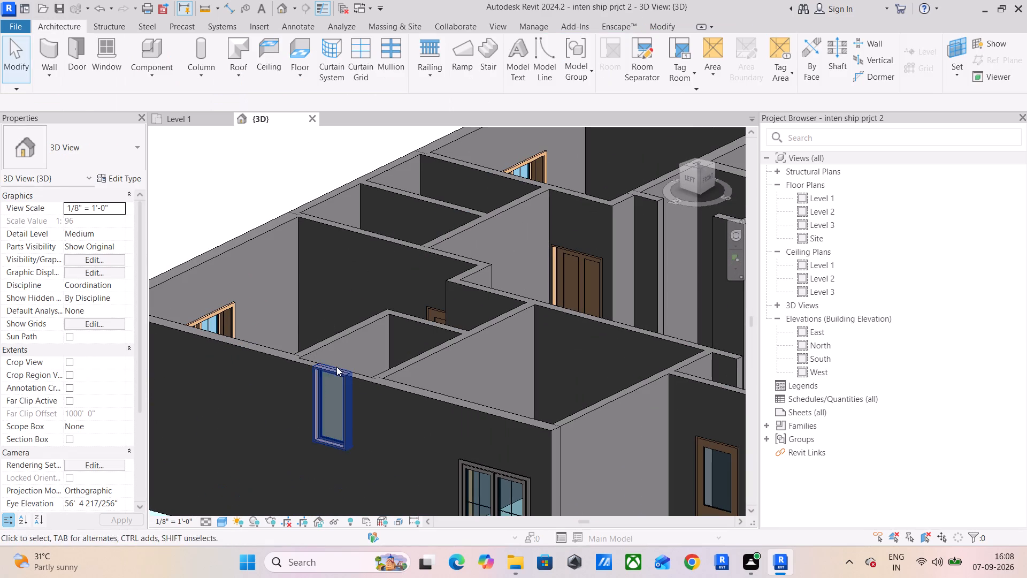
click(336, 367)
key(Delete)
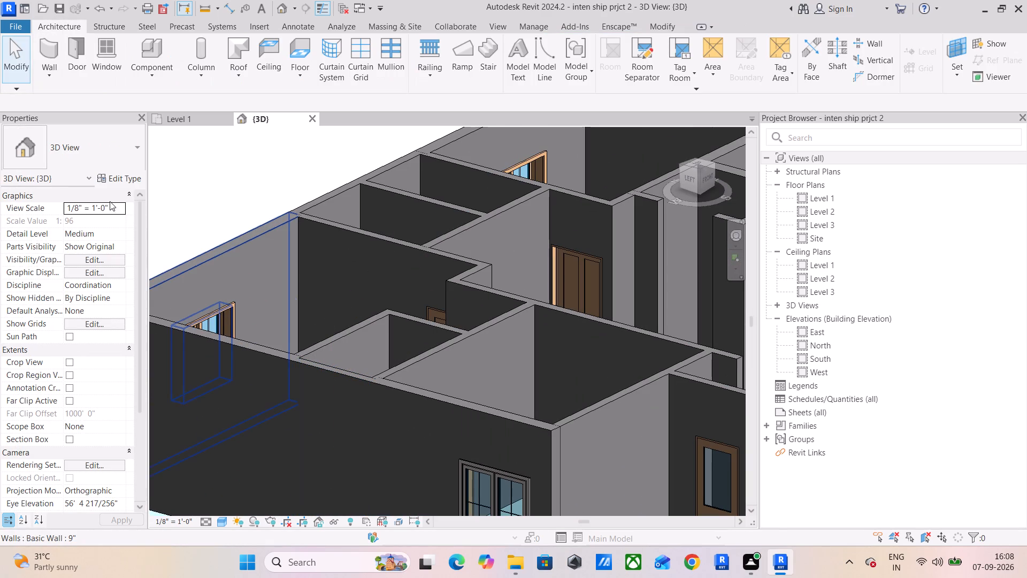
Start a new window with the Window-Double-Hung 24" x 42" type and duplicate that type under the name 2' X 2'.
click(99, 56)
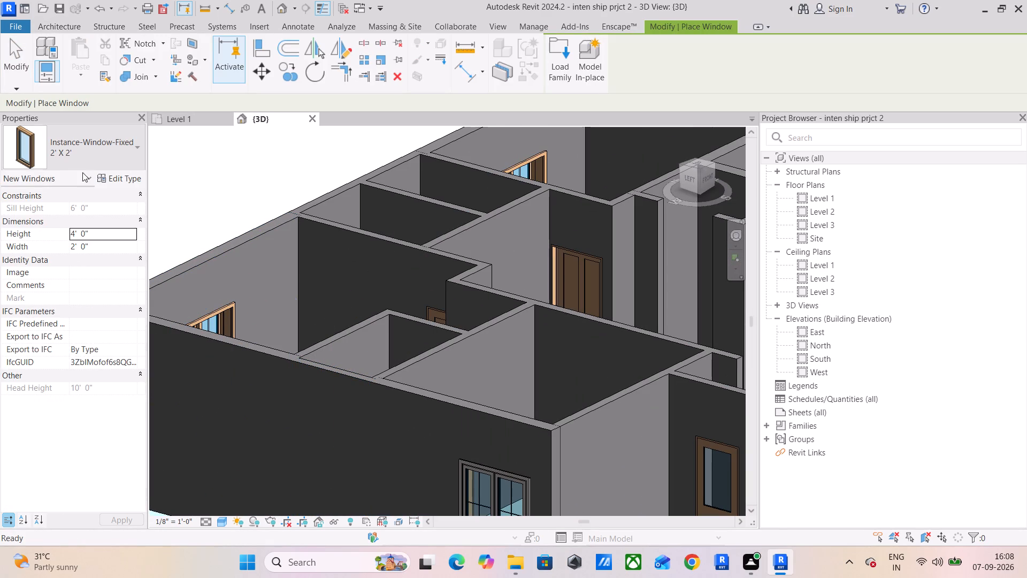
click(111, 155)
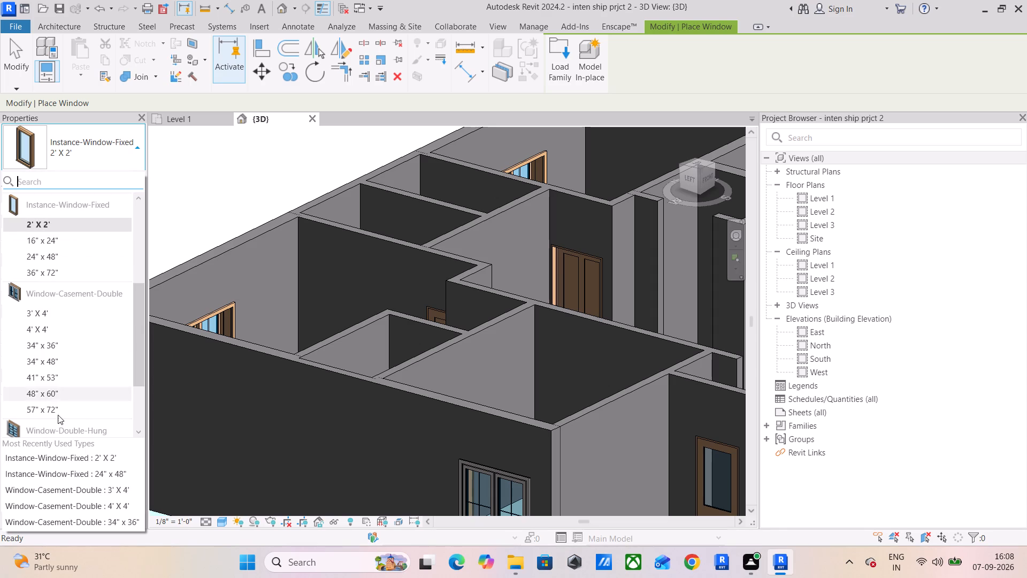
scroll(79, 363, down, 2)
click(53, 379)
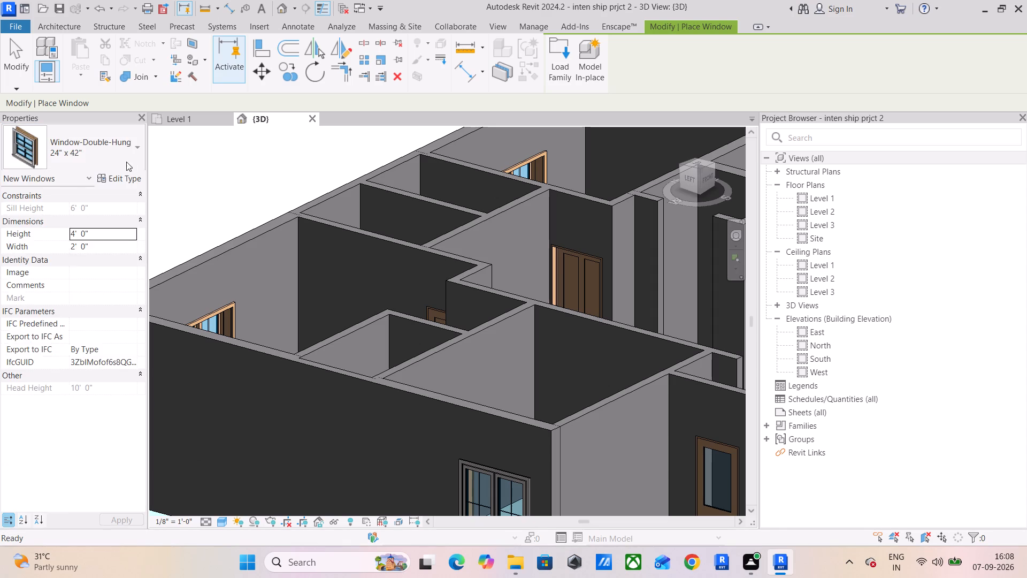
click(113, 180)
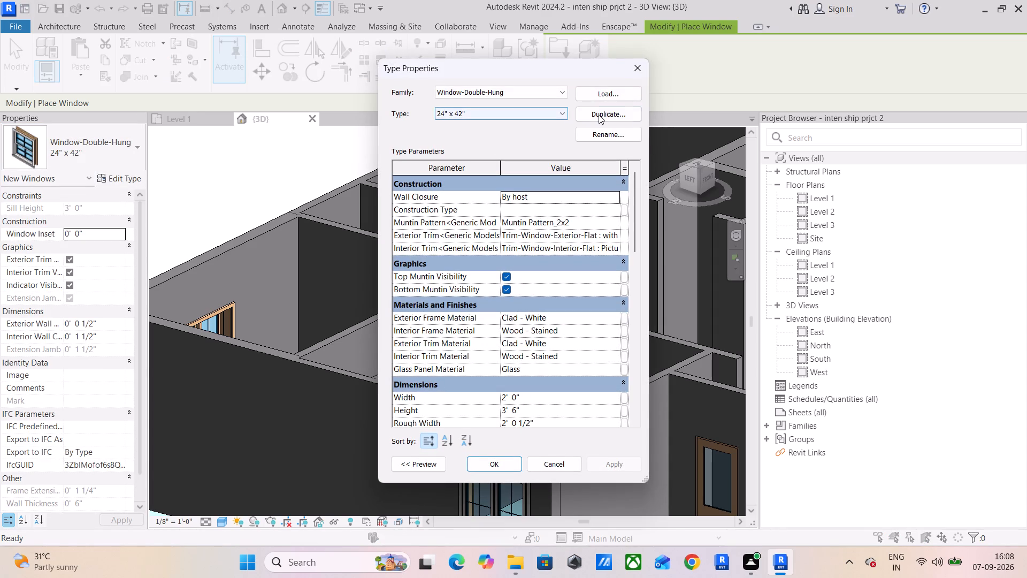
click(599, 115)
key(2)
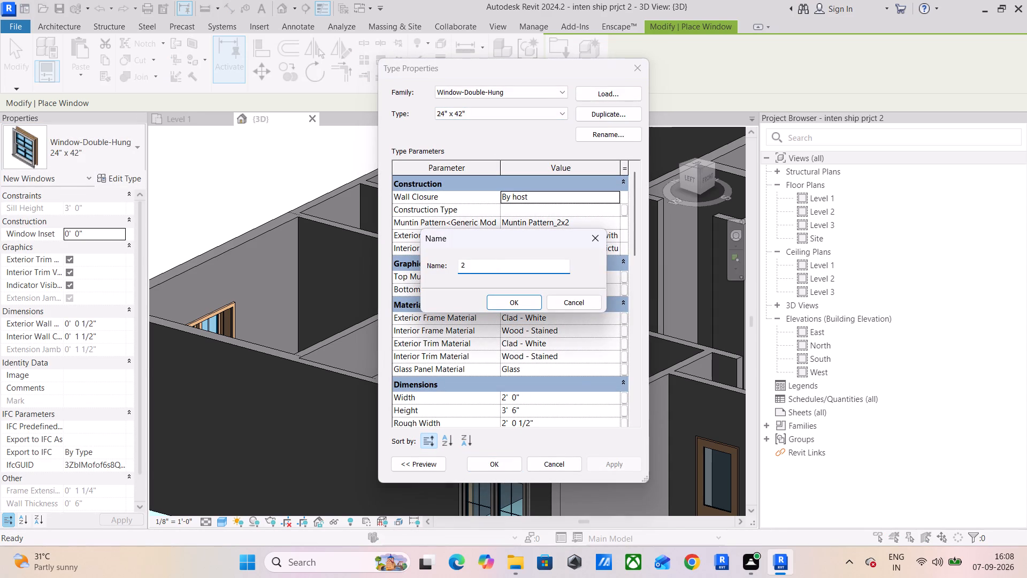
key(apostrophe)
key(space)
text(X 2')
key(Return)
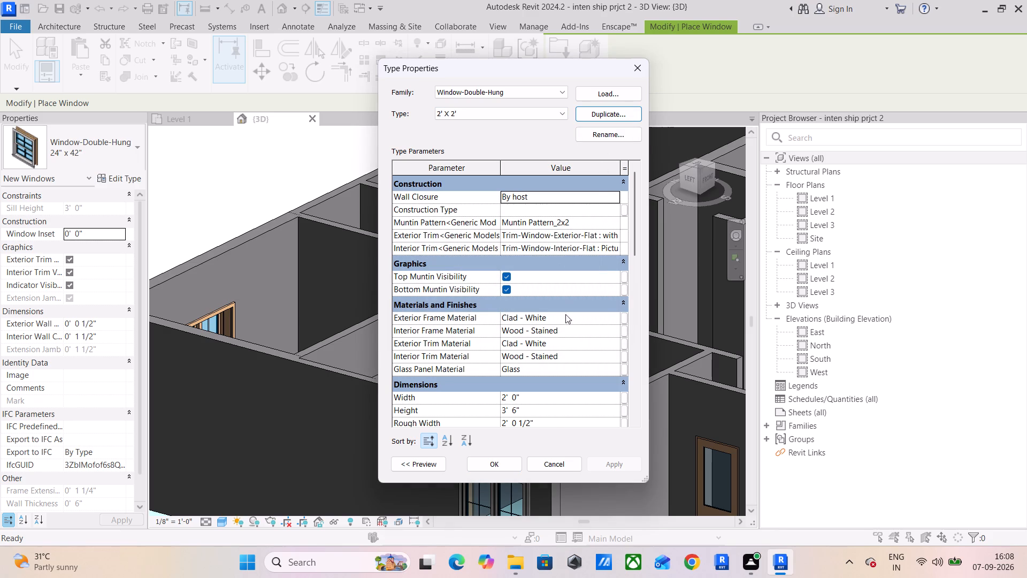
Set the height of the 2' X 2' double-hung window type to 2' and apply it.
click(549, 413)
text(2')
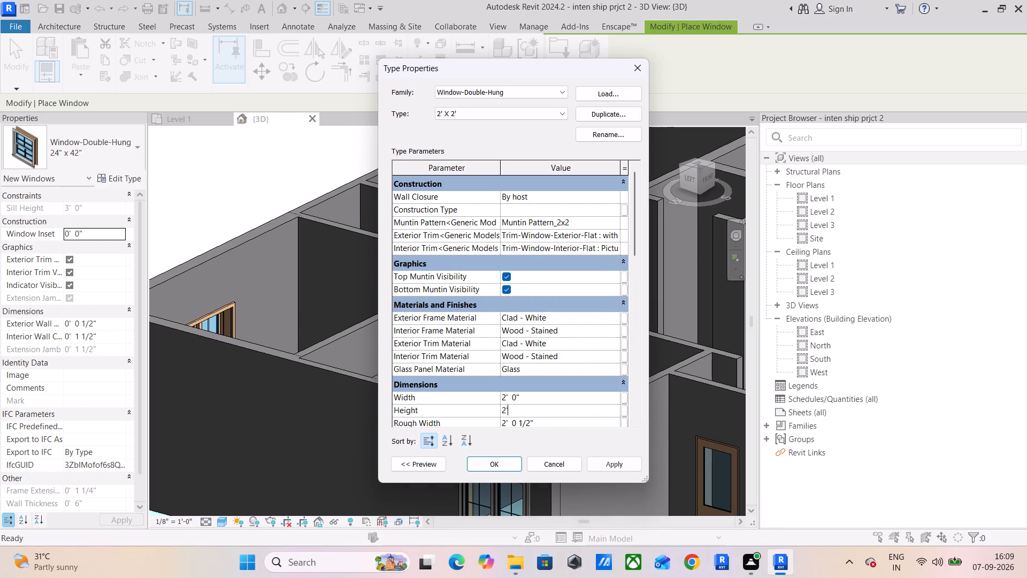
key(Return)
scroll(545, 415, down, 1)
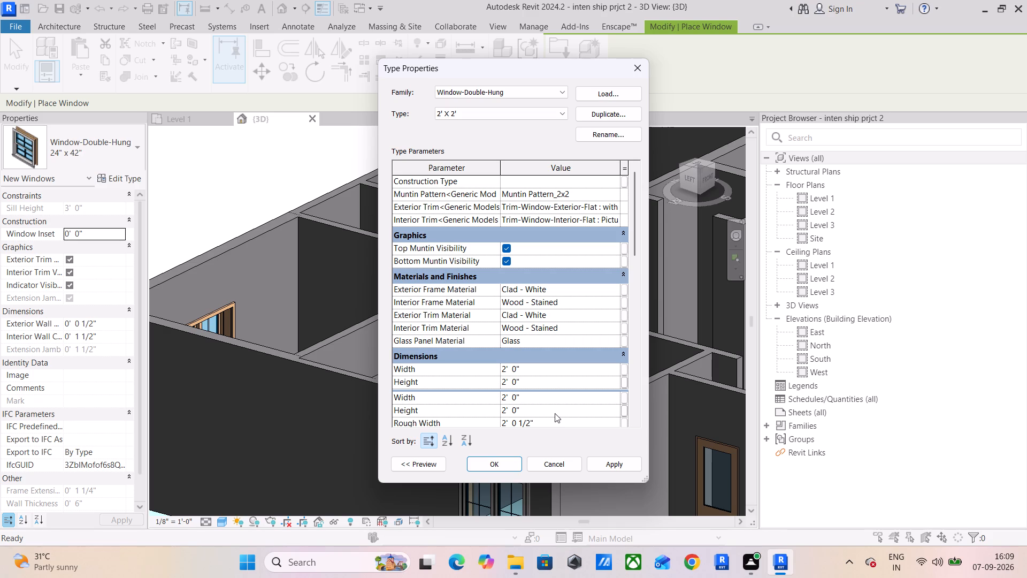
click(614, 467)
click(499, 462)
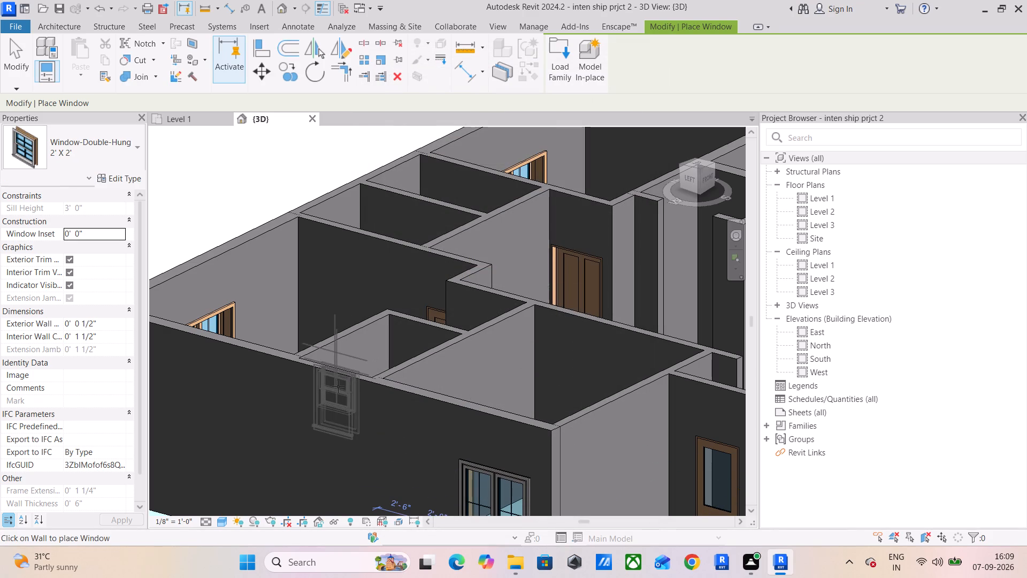
On the Level 1 plan, place a 2' X 2' double-hung window in the small west room's west wall, centred 2'-3" from each side wall.
click(195, 125)
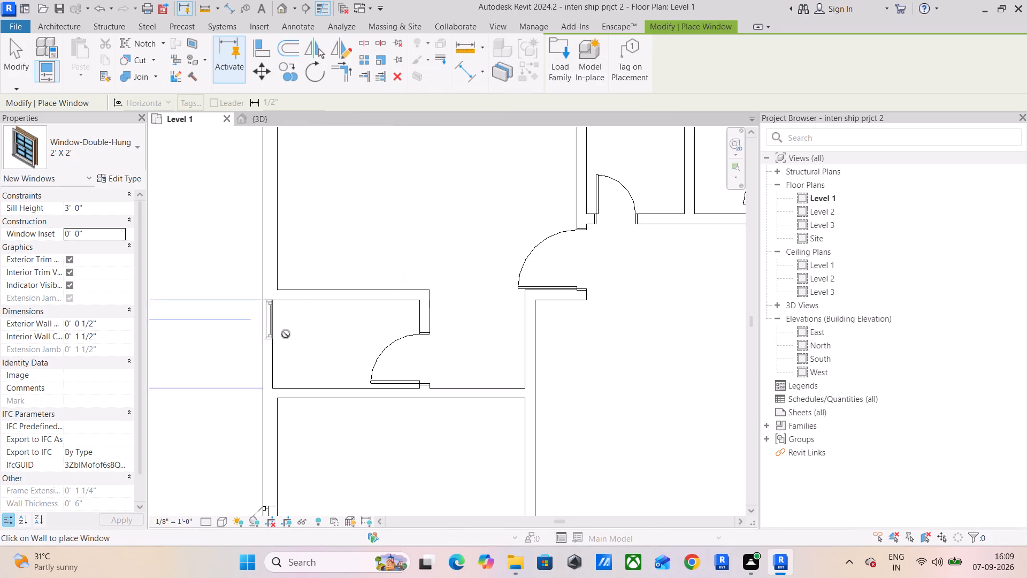
click(277, 346)
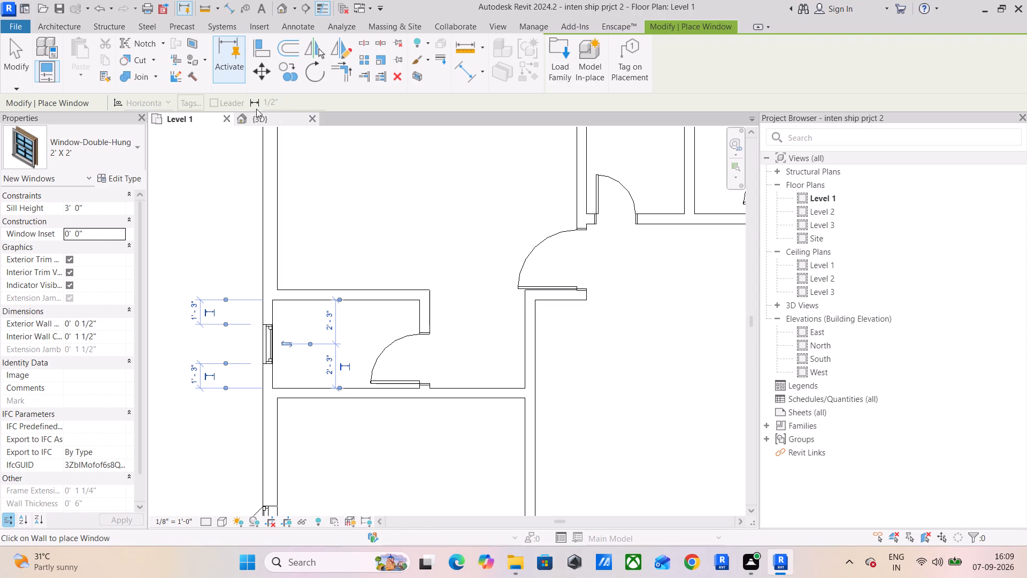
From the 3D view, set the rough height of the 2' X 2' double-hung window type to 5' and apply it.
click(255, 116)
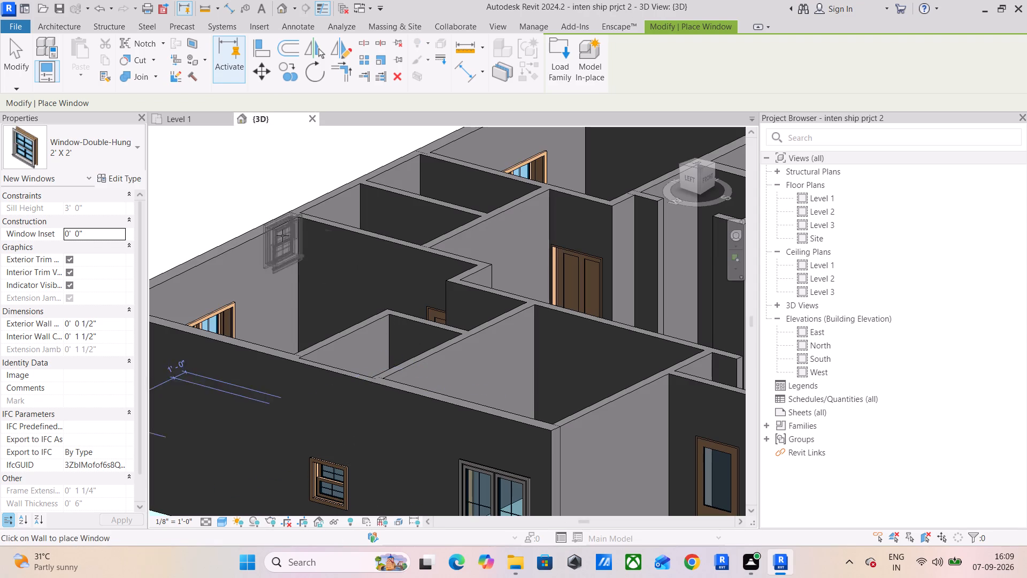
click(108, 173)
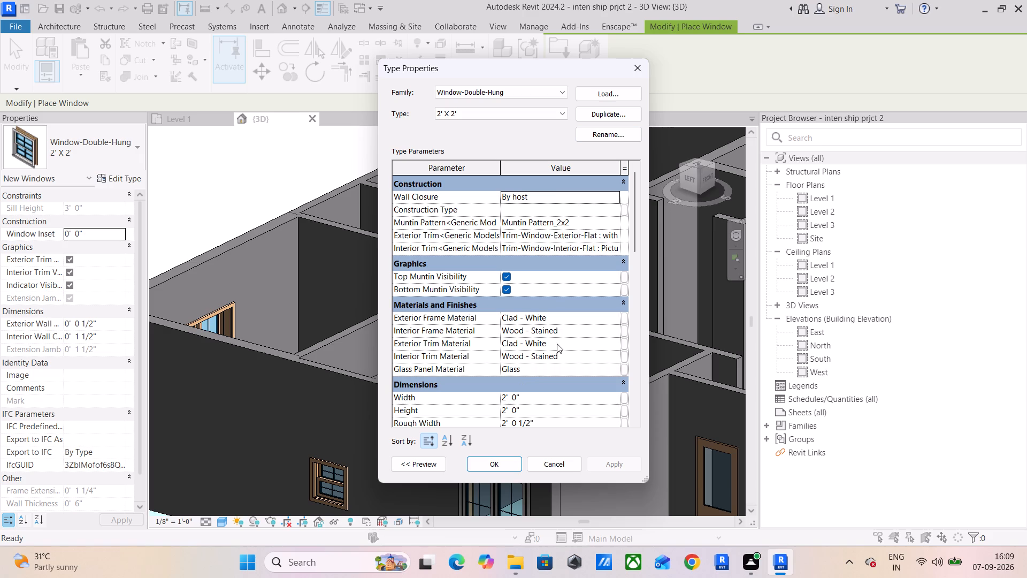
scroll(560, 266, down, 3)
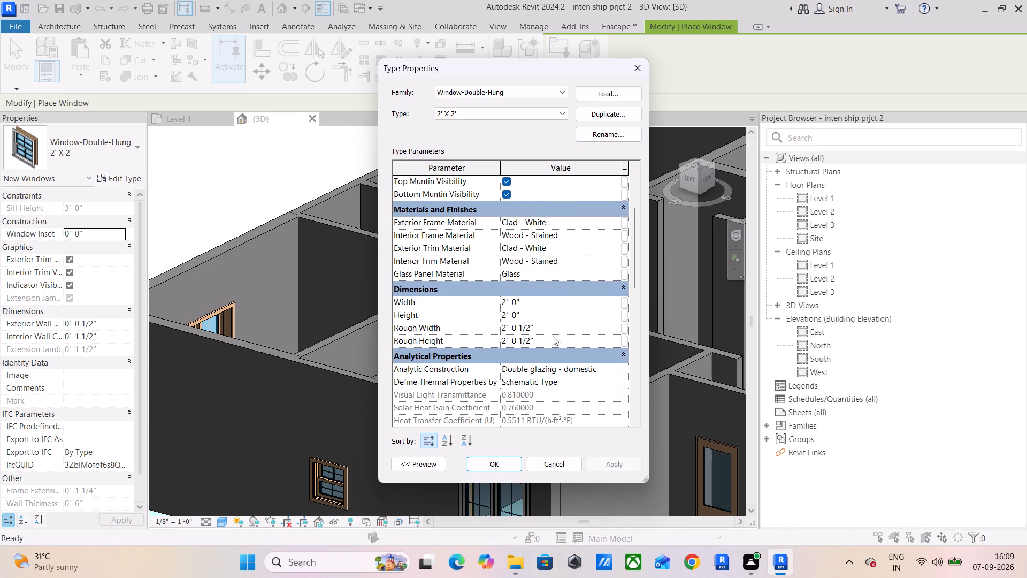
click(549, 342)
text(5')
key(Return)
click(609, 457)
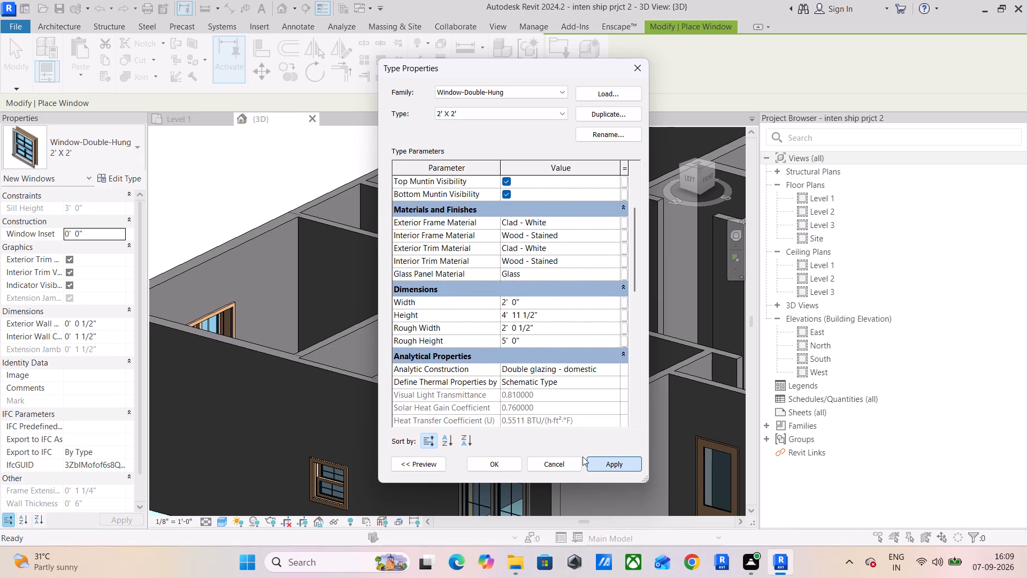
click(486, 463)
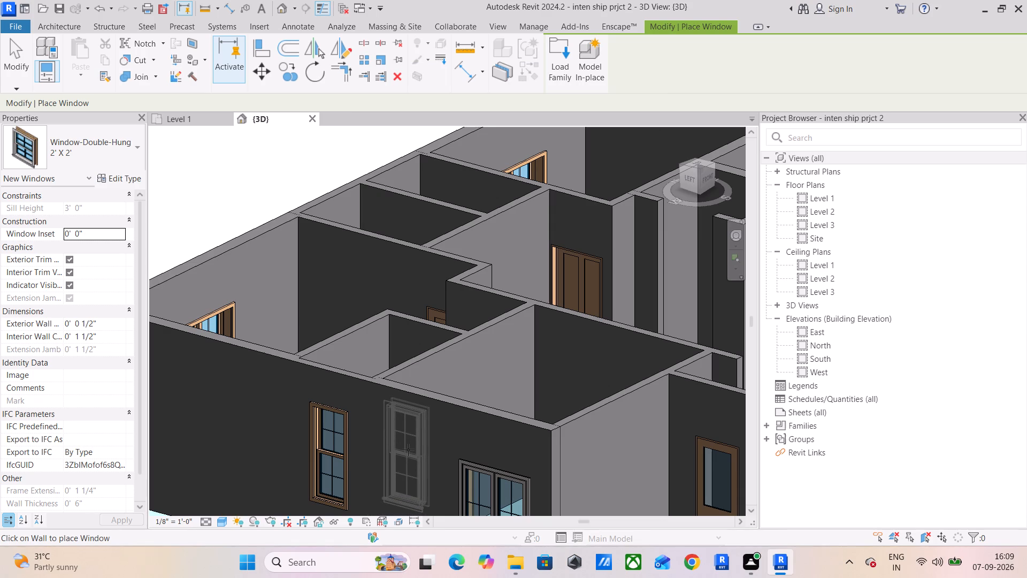
Set the rough height of the 2' X 2' double-hung window type to 2' and apply it.
click(116, 173)
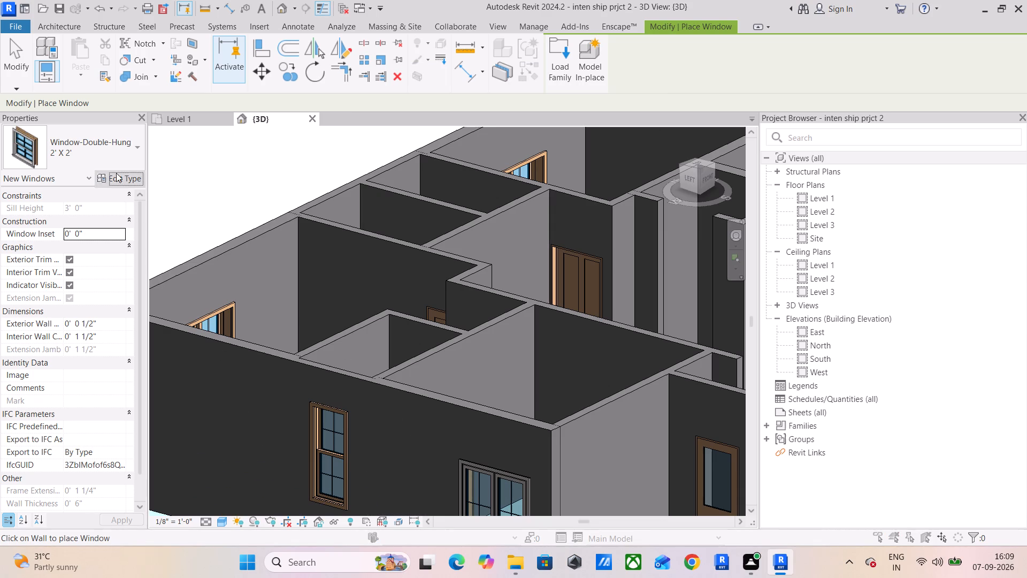
scroll(540, 318, down, 2)
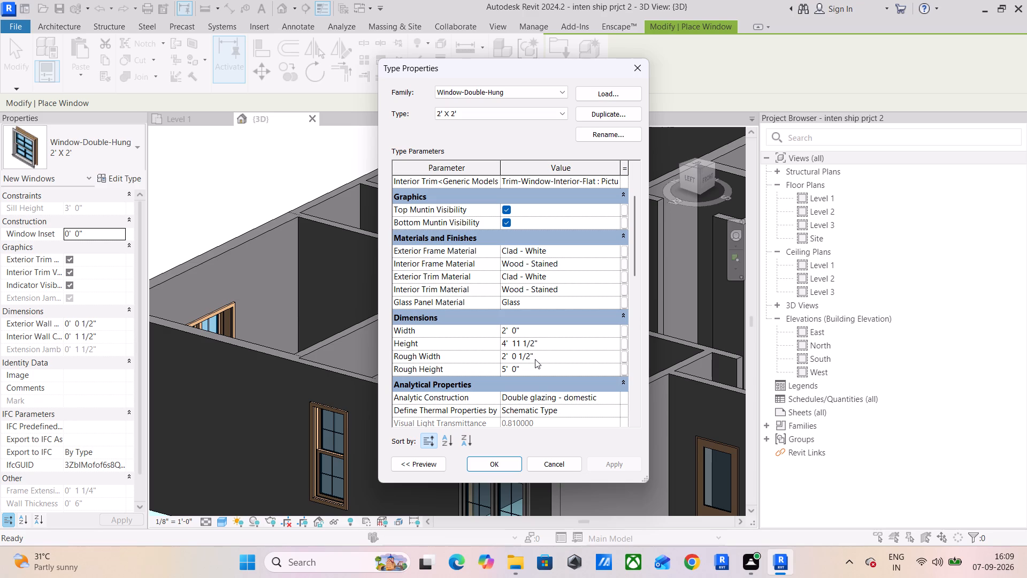
click(537, 370)
text(2')
key(Return)
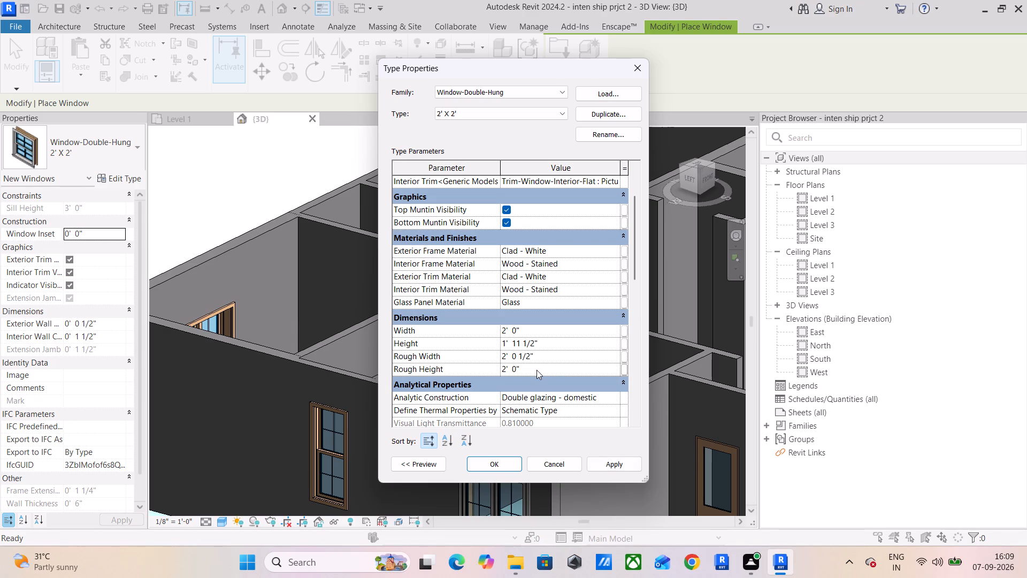
click(594, 466)
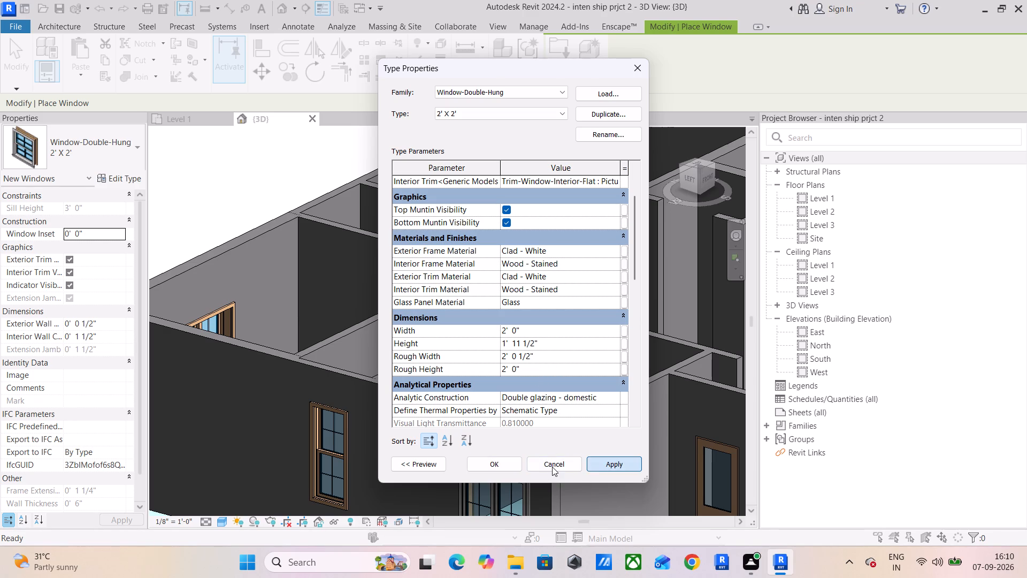
click(515, 458)
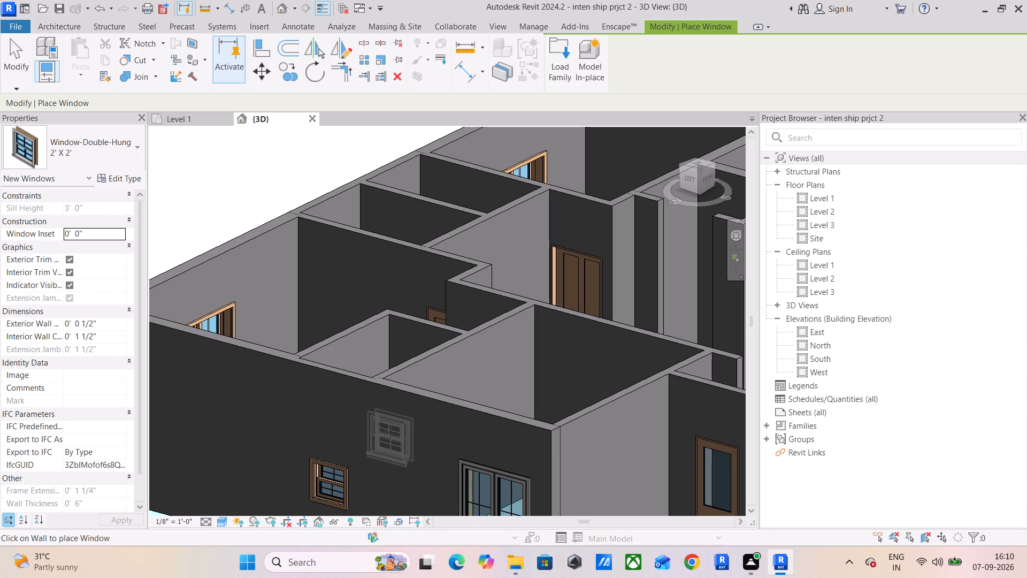
Set the sill height of the double-hung window in the small west room's outer wall to 5'.
middle_drag(390, 432, 482, 328)
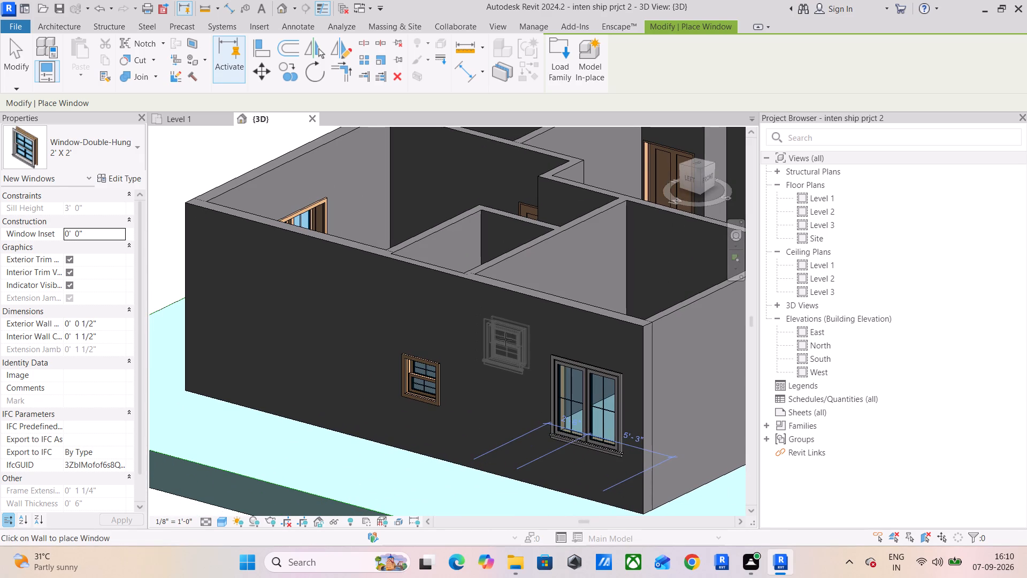
key(Escape)
click(435, 367)
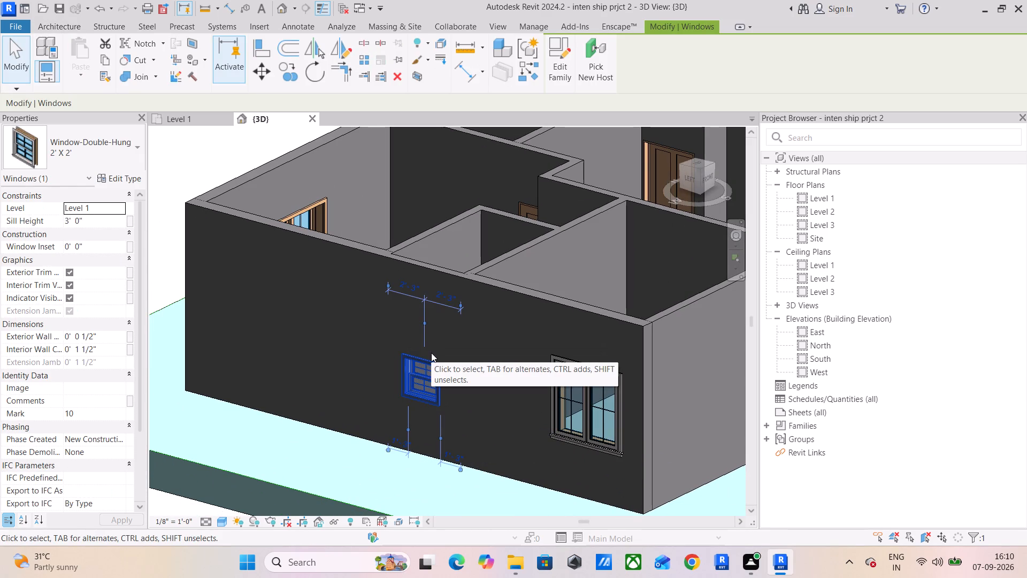
click(93, 224)
text(5')
key(Return)
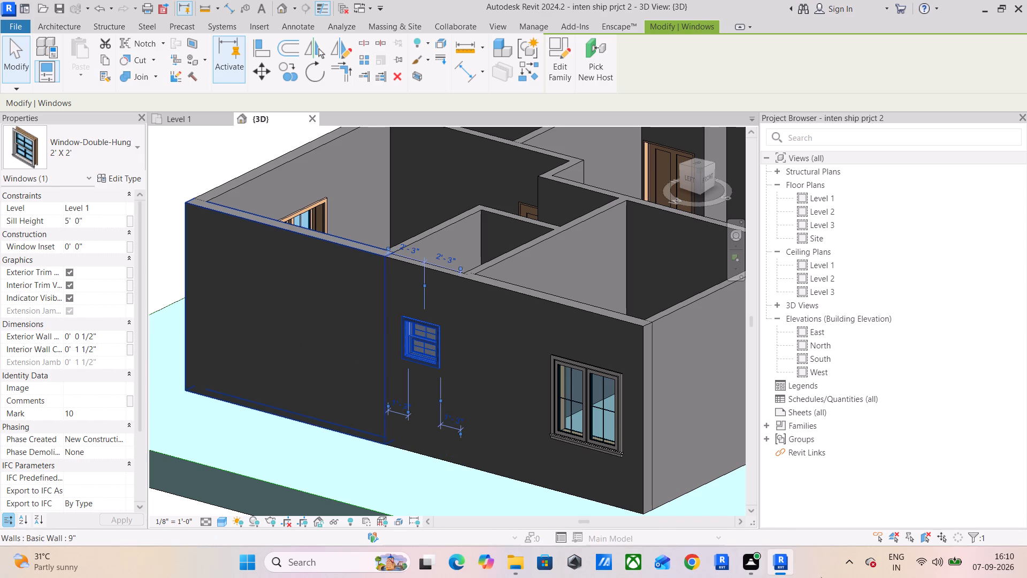
Examine the west outer wall face-on, comparing the head heights of the 2' X 2' double-hung and 4' X 4' casement windows.
click(597, 366)
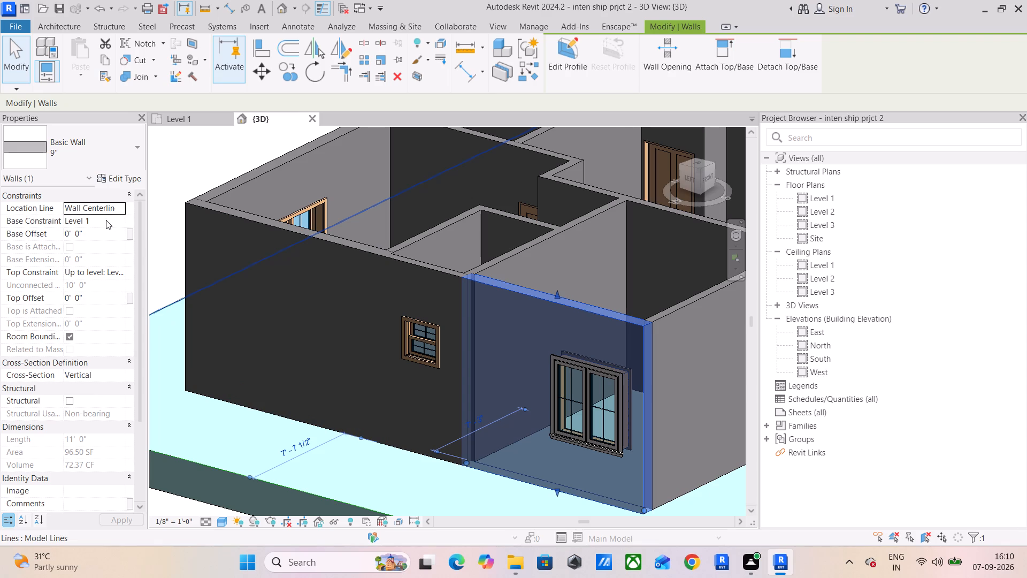
scroll(91, 329, down, 4)
scroll(91, 329, up, 4)
click(212, 423)
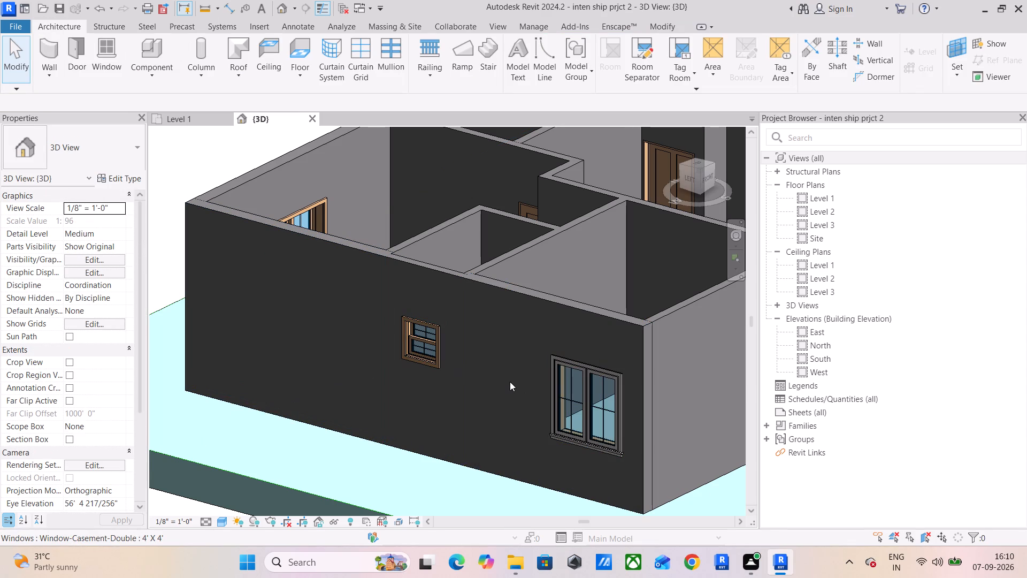
click(689, 178)
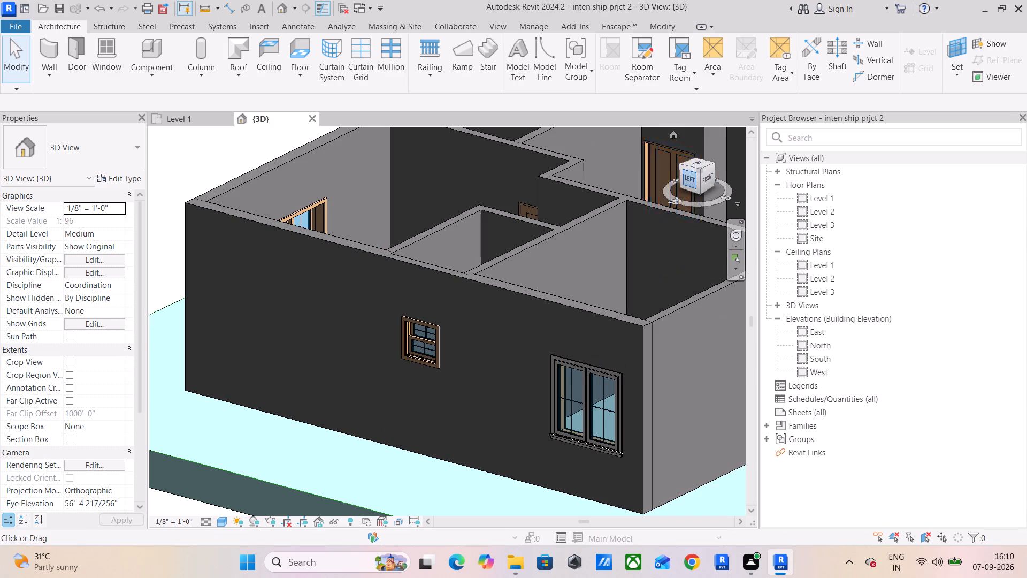
scroll(449, 334, up, 6)
scroll(507, 290, up, 3)
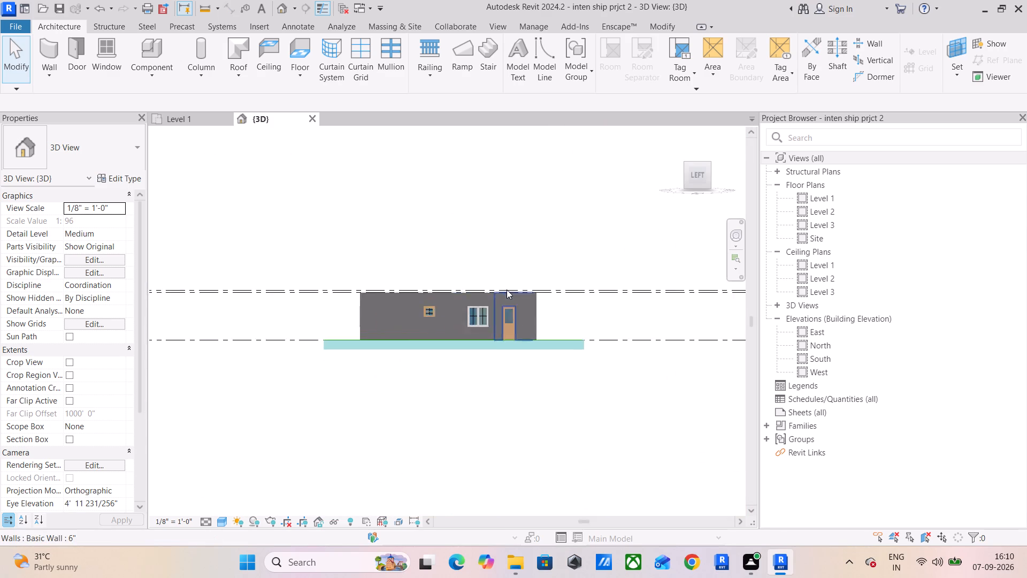
scroll(507, 290, up, 3)
scroll(446, 302, up, 6)
middle_drag(417, 315, 542, 310)
scroll(538, 315, up, 3)
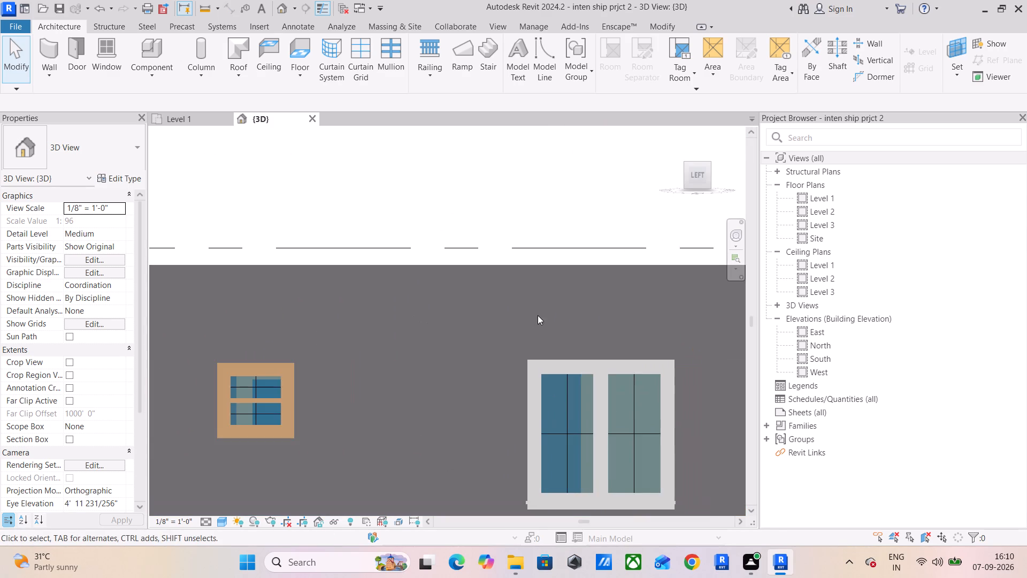
click(285, 364)
click(557, 361)
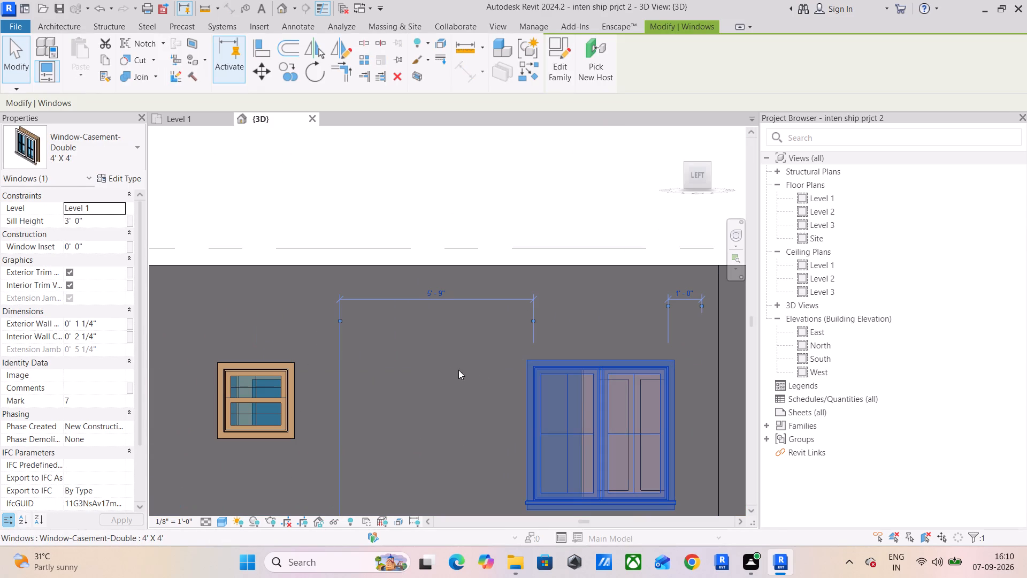
scroll(520, 361, down, 1)
middle_drag(463, 360, 468, 360)
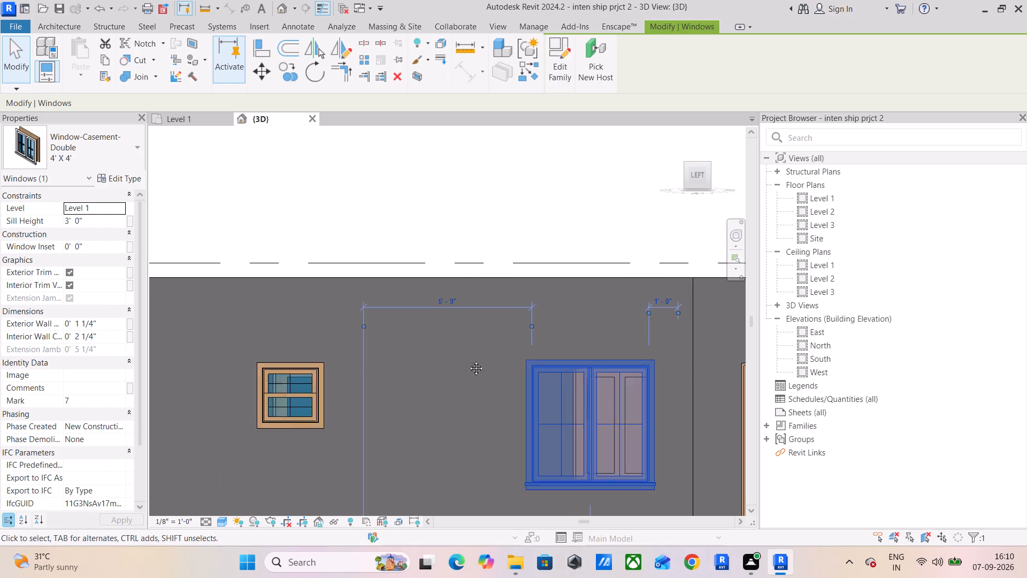
middle_drag(468, 360, 493, 267)
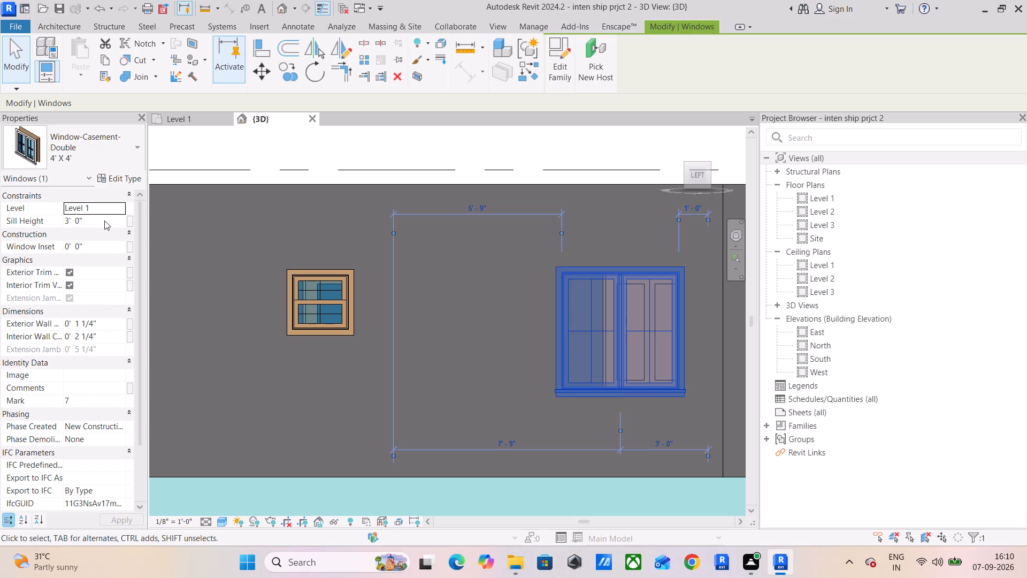
click(274, 354)
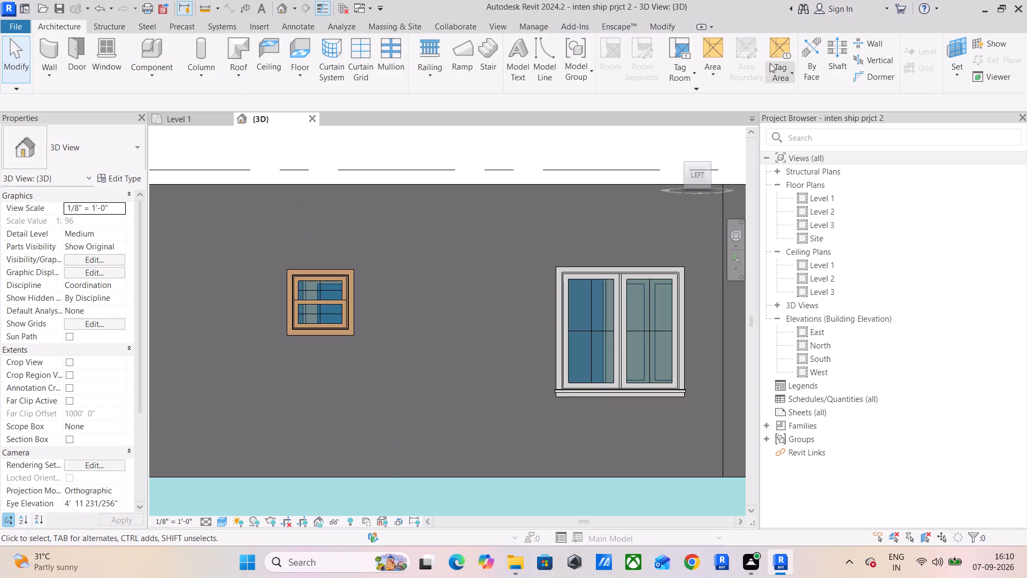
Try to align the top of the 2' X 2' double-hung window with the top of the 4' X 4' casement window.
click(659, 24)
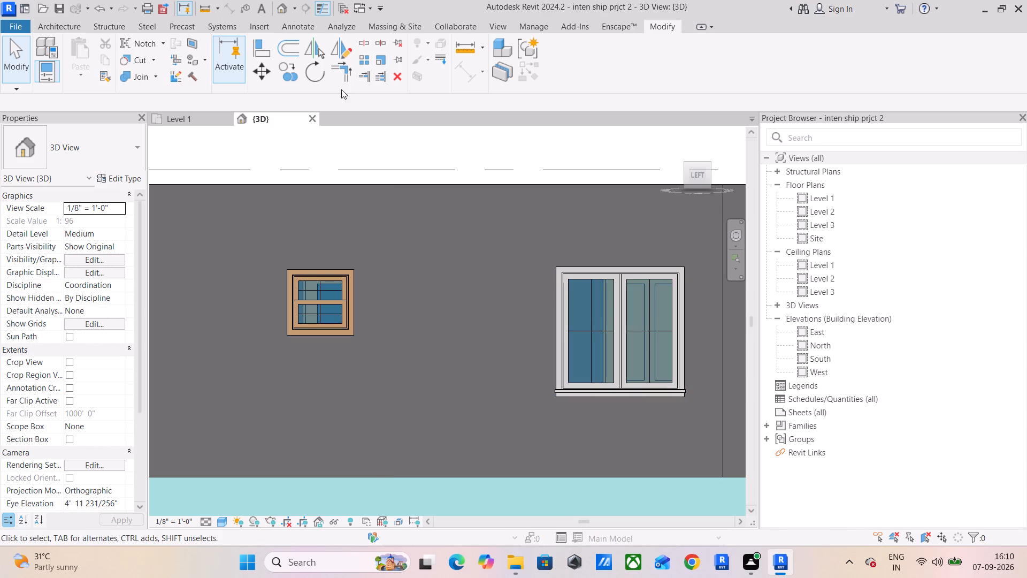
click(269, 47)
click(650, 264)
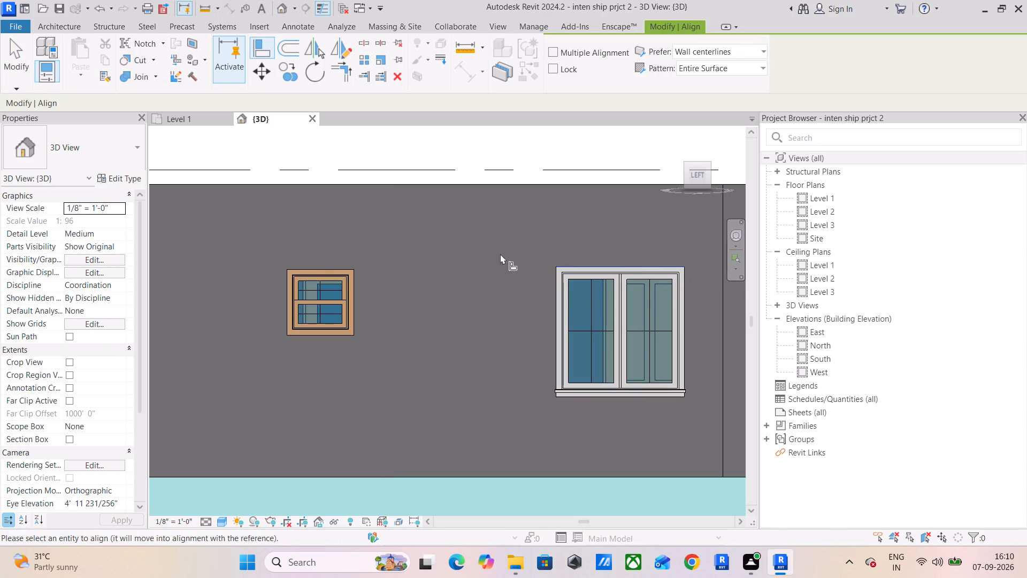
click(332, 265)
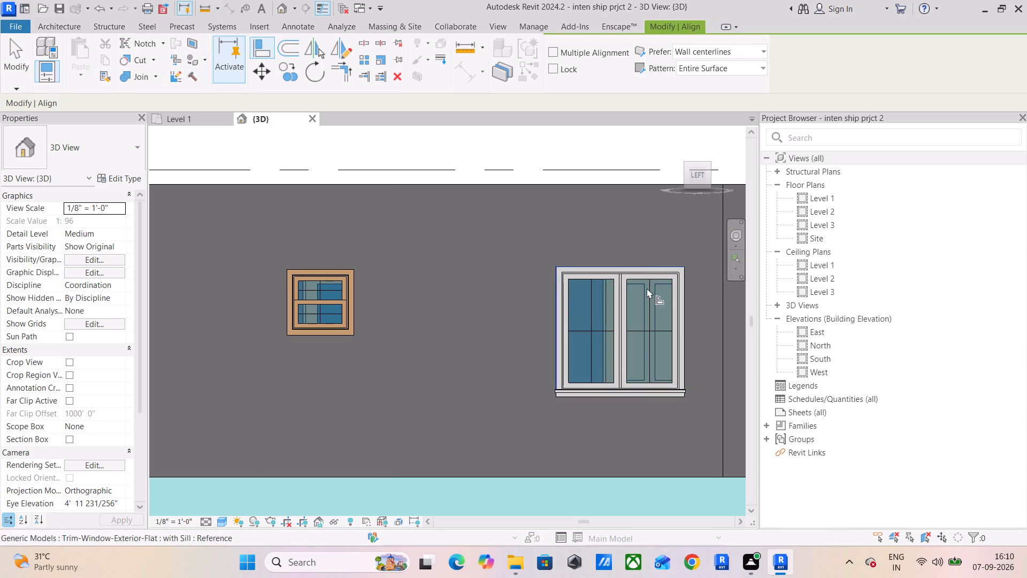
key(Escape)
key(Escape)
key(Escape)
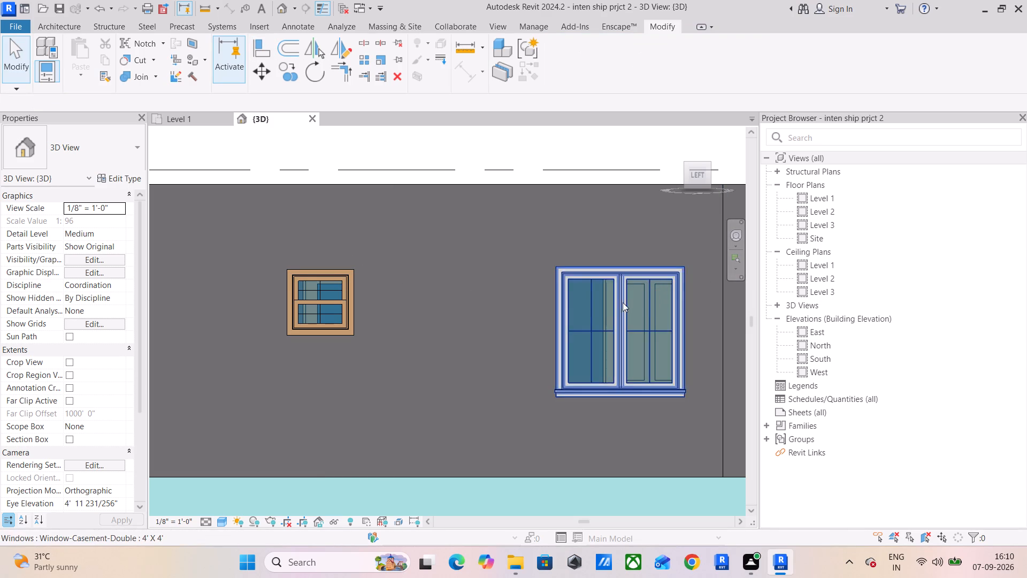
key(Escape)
On the Level 1 plan, place 2' X 2' double-hung windows in the north wall of the west unit's two adjoining small rooms.
scroll(630, 302, down, 4)
shift+middle_drag(687, 293, 583, 364)
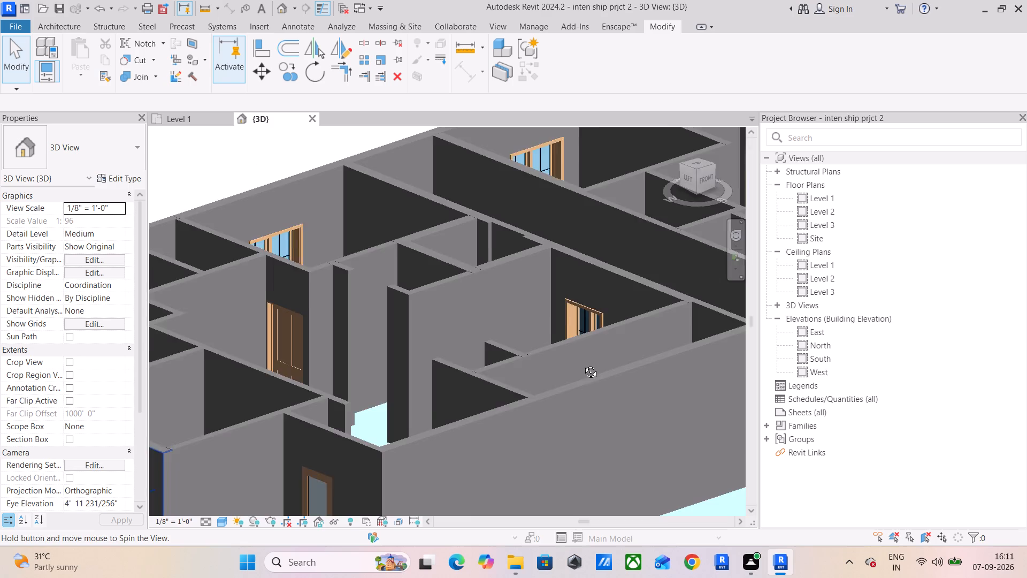
shift+middle_drag(583, 364, 564, 364)
click(190, 120)
scroll(520, 200, down, 2)
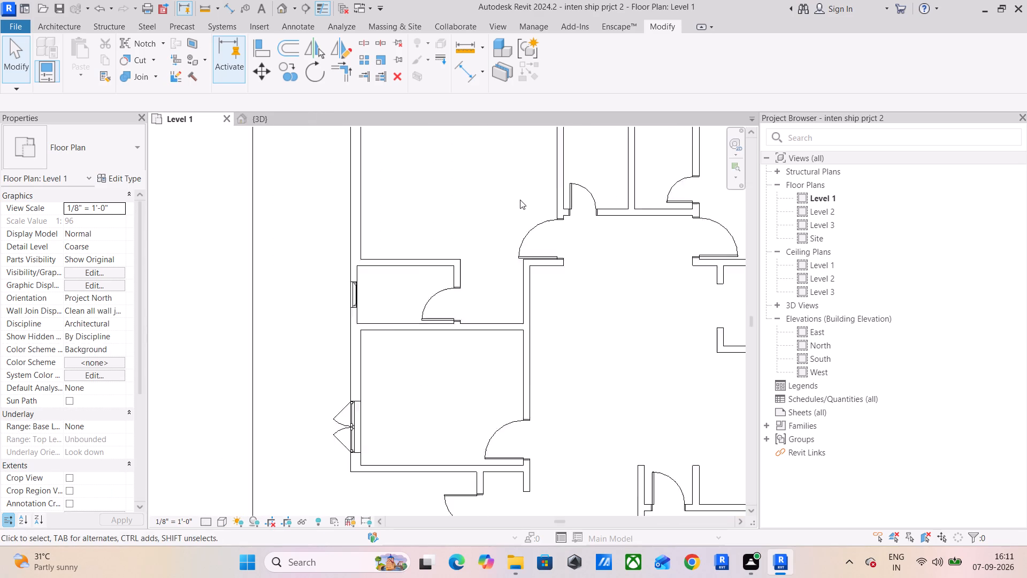
scroll(520, 200, down, 3)
click(387, 271)
click(538, 74)
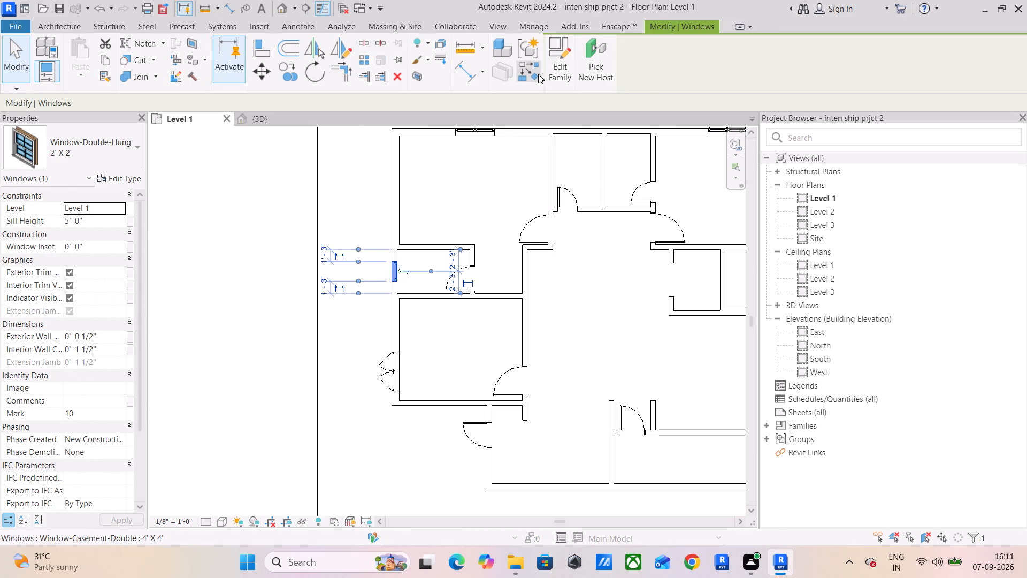
middle_drag(565, 165, 579, 202)
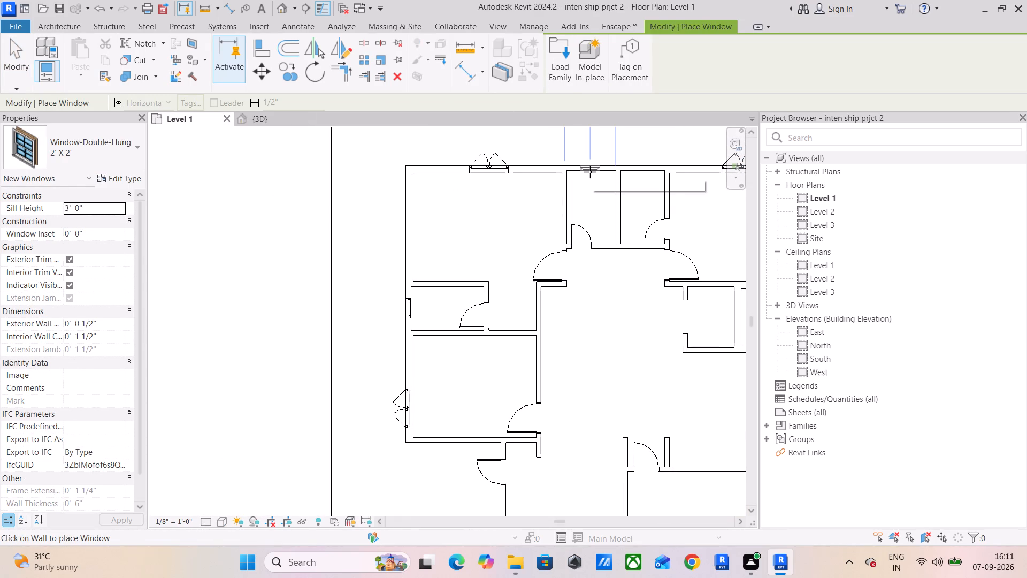
click(588, 172)
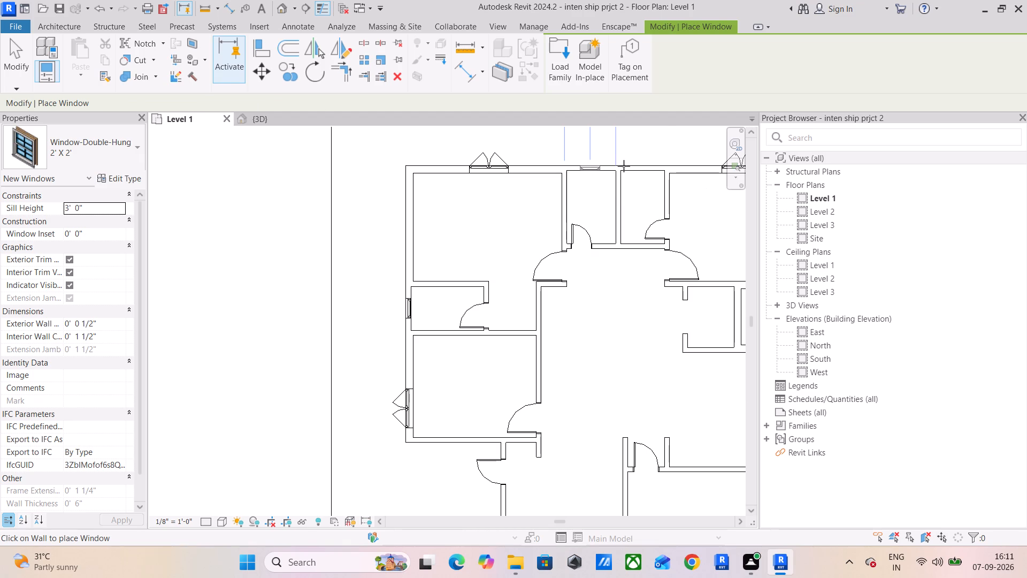
click(648, 170)
middle_drag(650, 216, 469, 212)
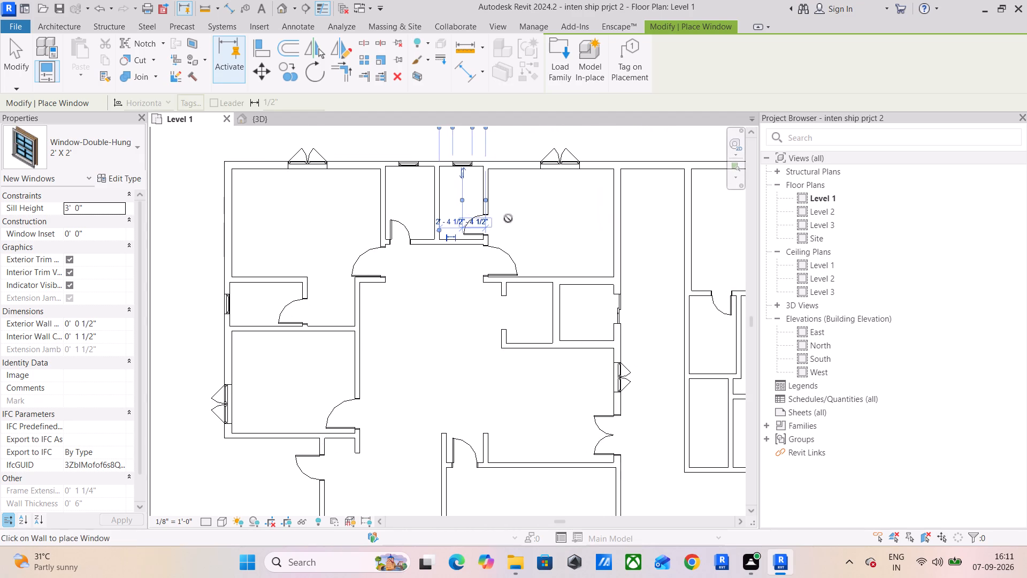
Place 2' X 2' double-hung windows in the east unit: centred in the small north room's outer wall, and between the two small west rooms.
middle_drag(632, 242, 476, 225)
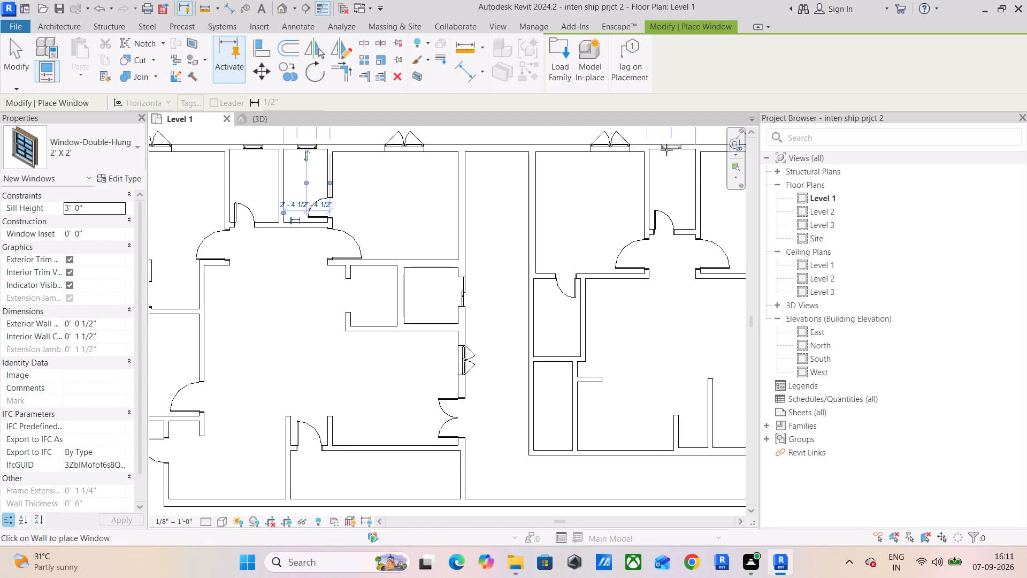
click(666, 150)
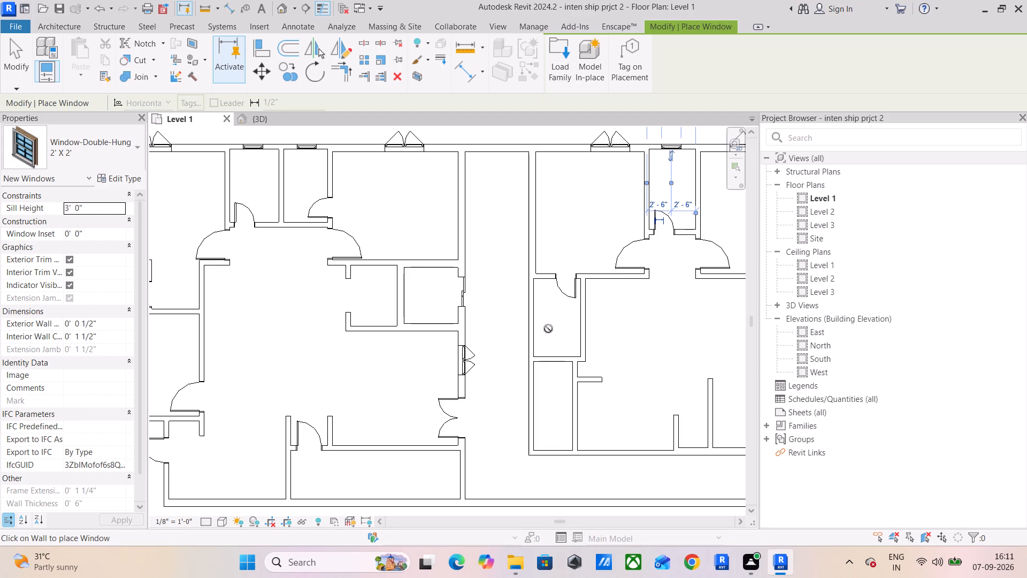
click(549, 354)
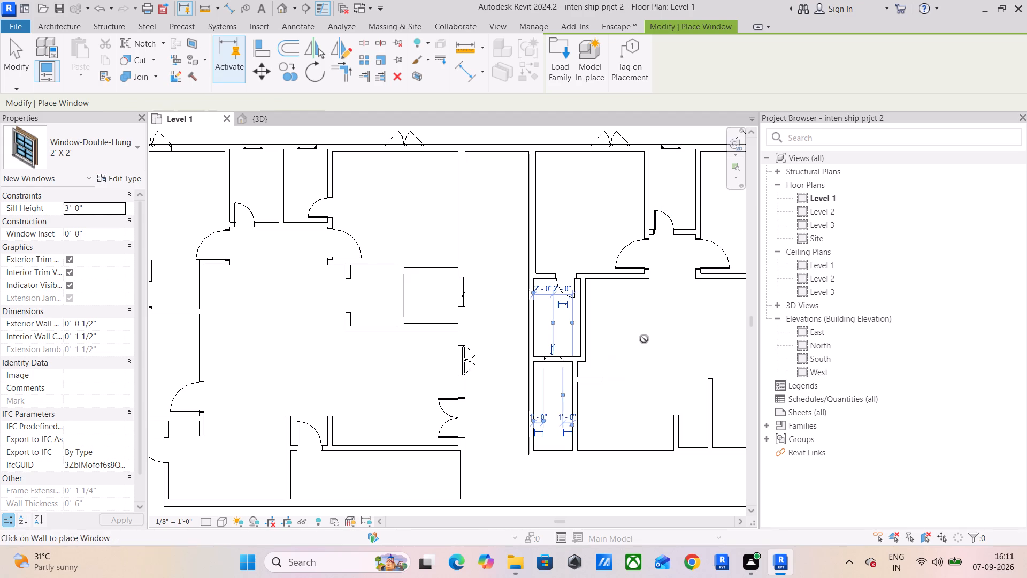
middle_drag(644, 339, 465, 266)
scroll(500, 250, down, 2)
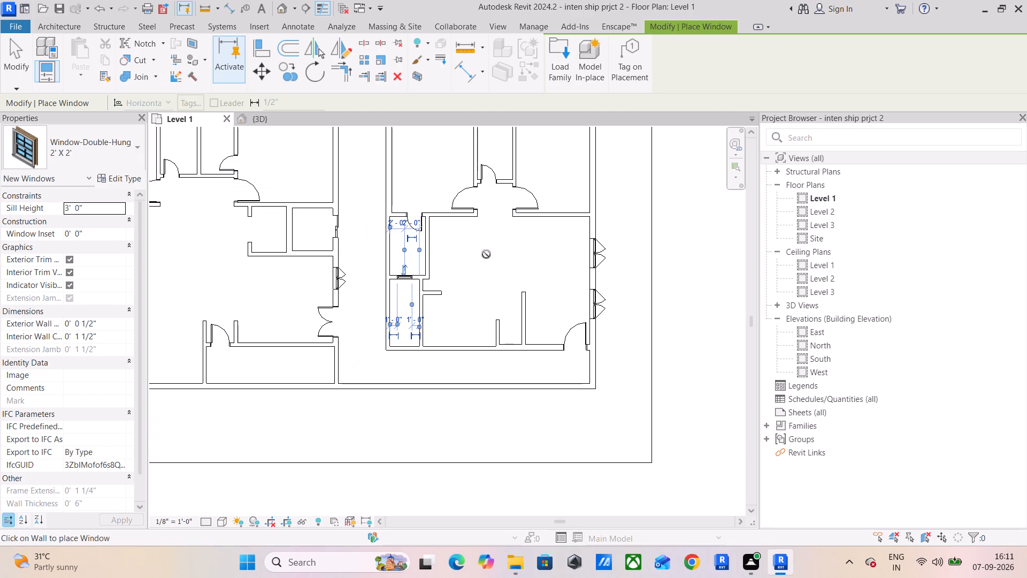
key(Escape)
key(Escape)
key(Escape)
On the Level 1 plan, split the 9" south outer wall about in line with the outer face of the east unit's west wall.
scroll(486, 254, down, 3)
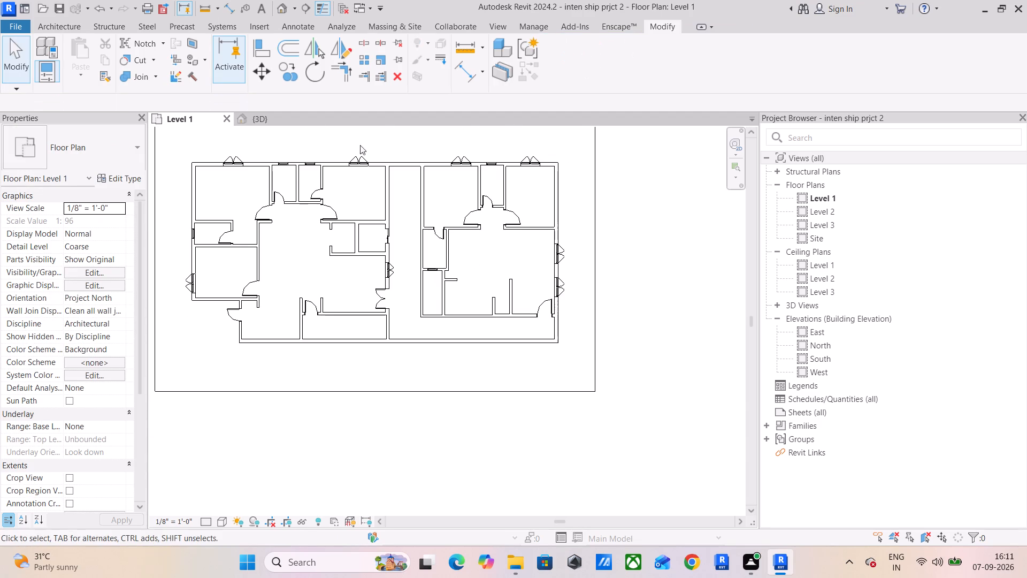
click(270, 121)
scroll(532, 271, down, 5)
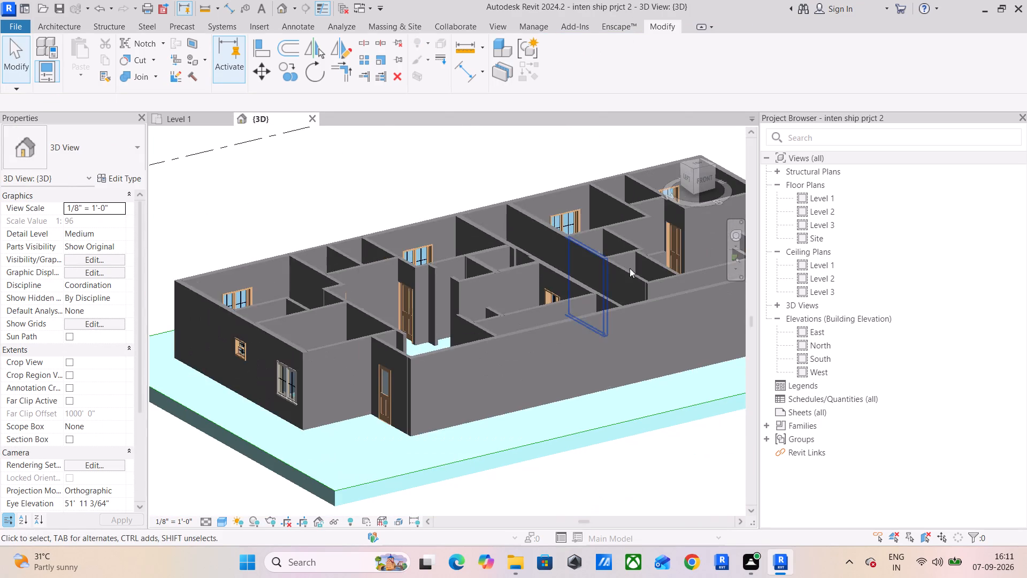
shift+middle_drag(626, 275, 503, 290)
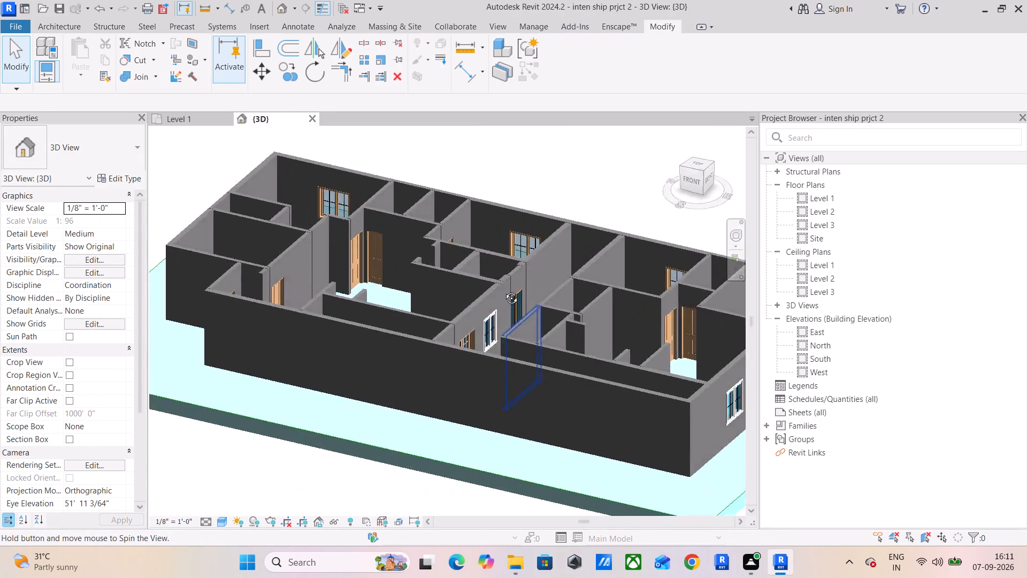
shift+middle_drag(503, 290, 561, 268)
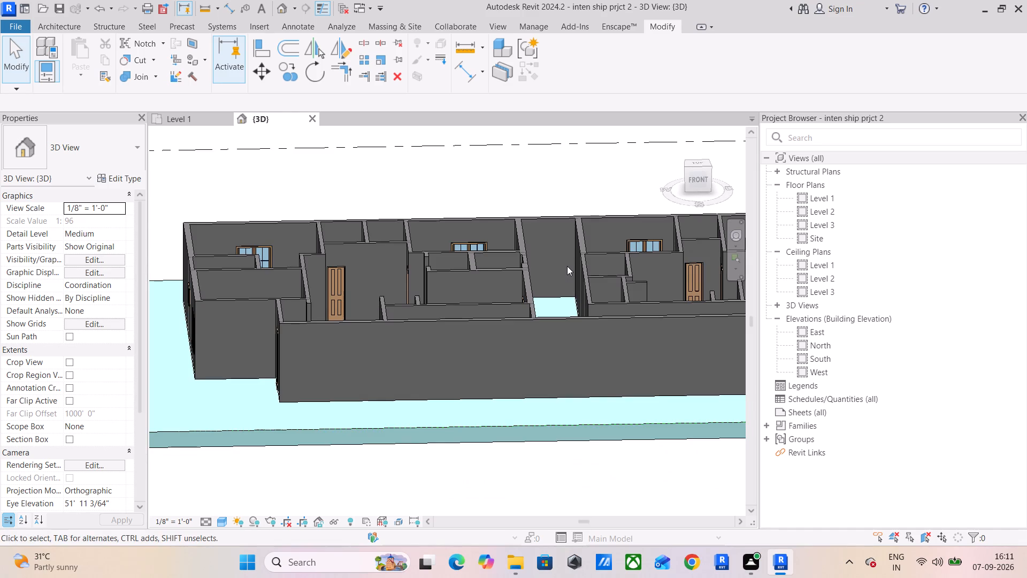
click(183, 120)
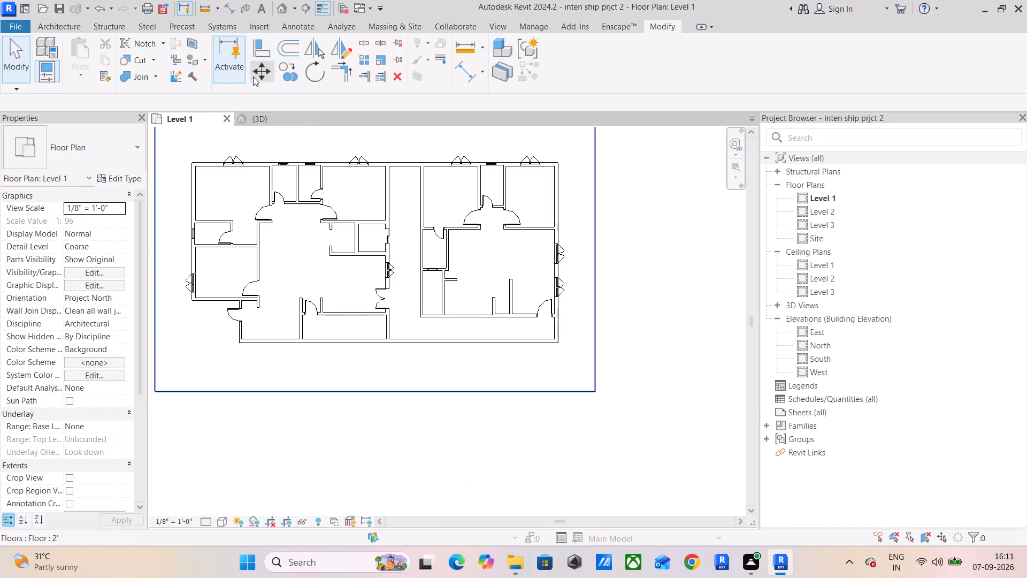
click(363, 40)
scroll(413, 341, up, 2)
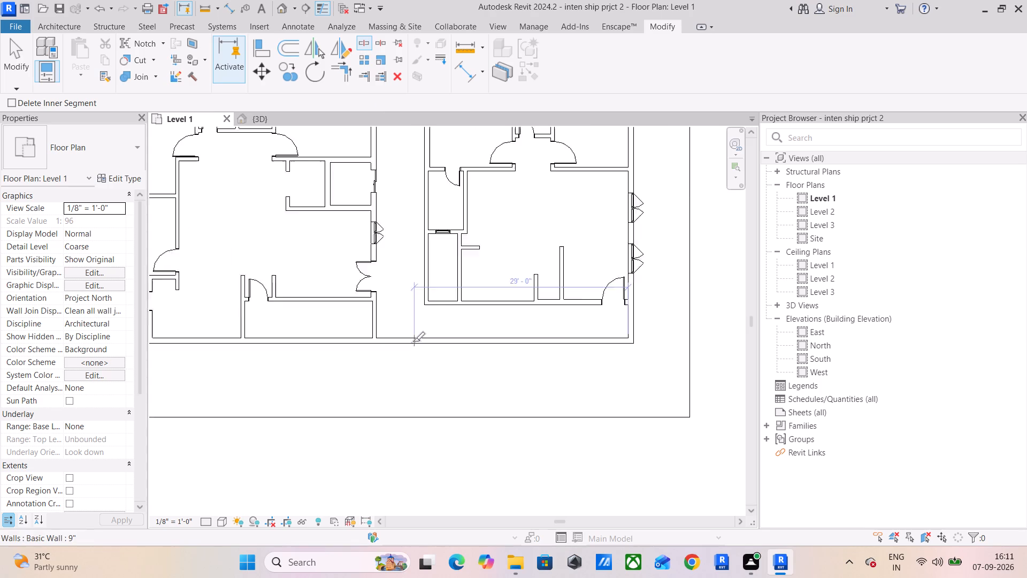
scroll(413, 341, up, 7)
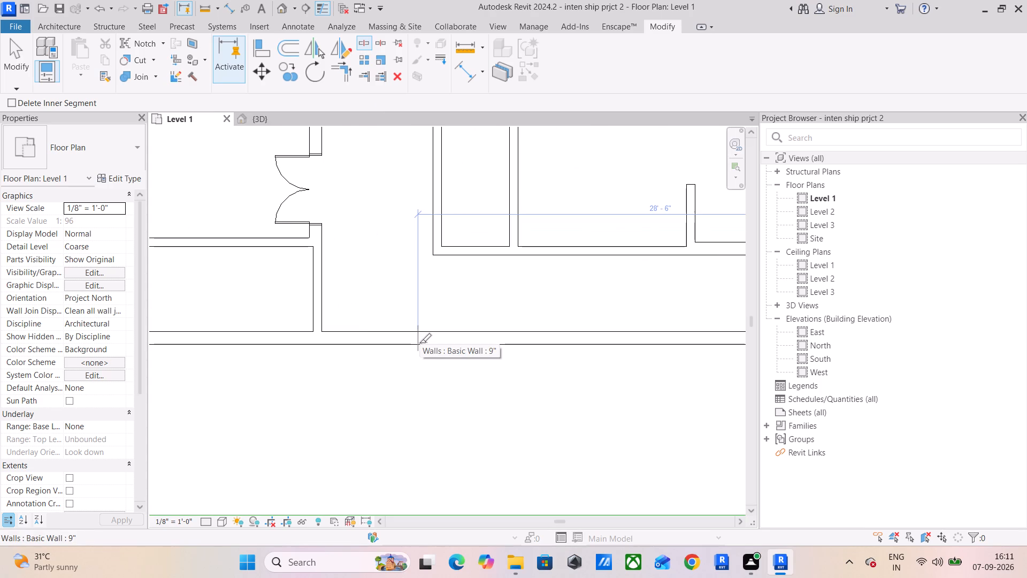
scroll(419, 343, up, 3)
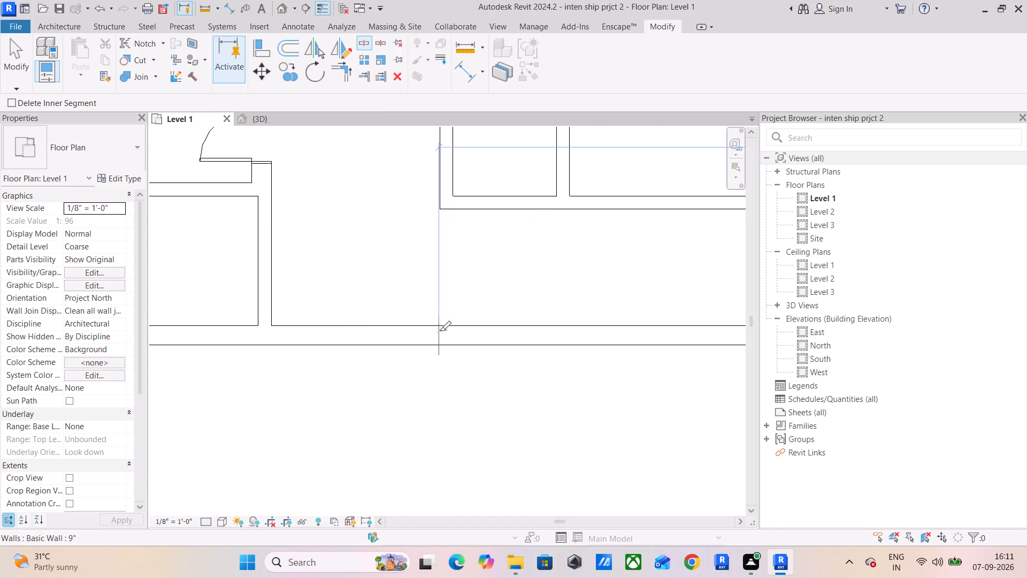
scroll(442, 331, up, 5)
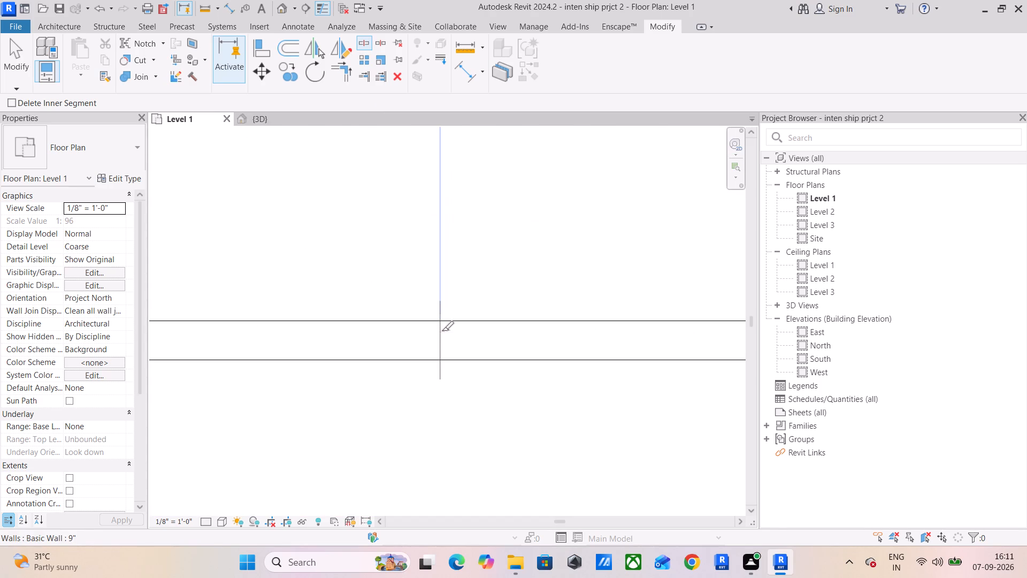
middle_drag(435, 322, 438, 439)
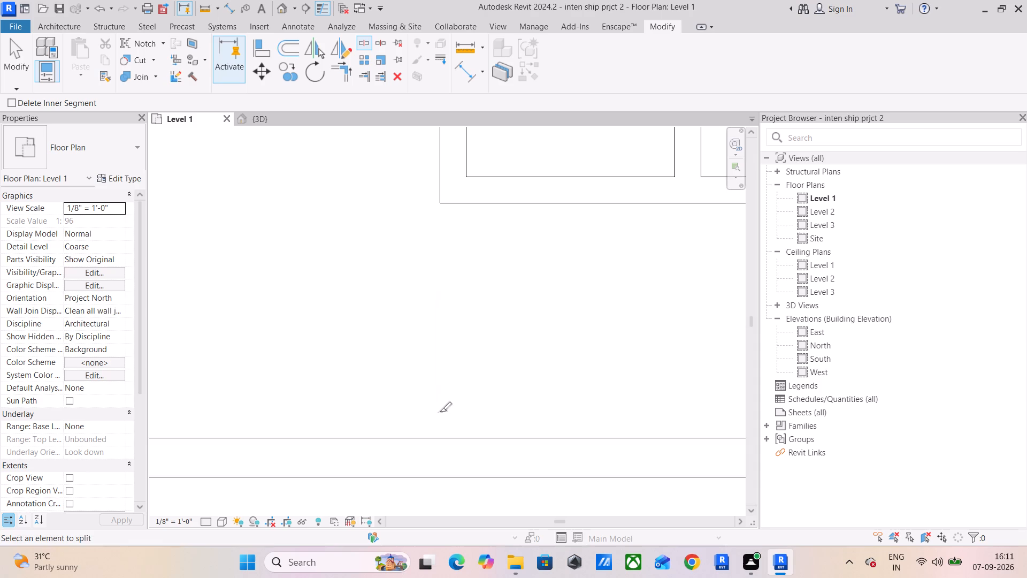
click(441, 461)
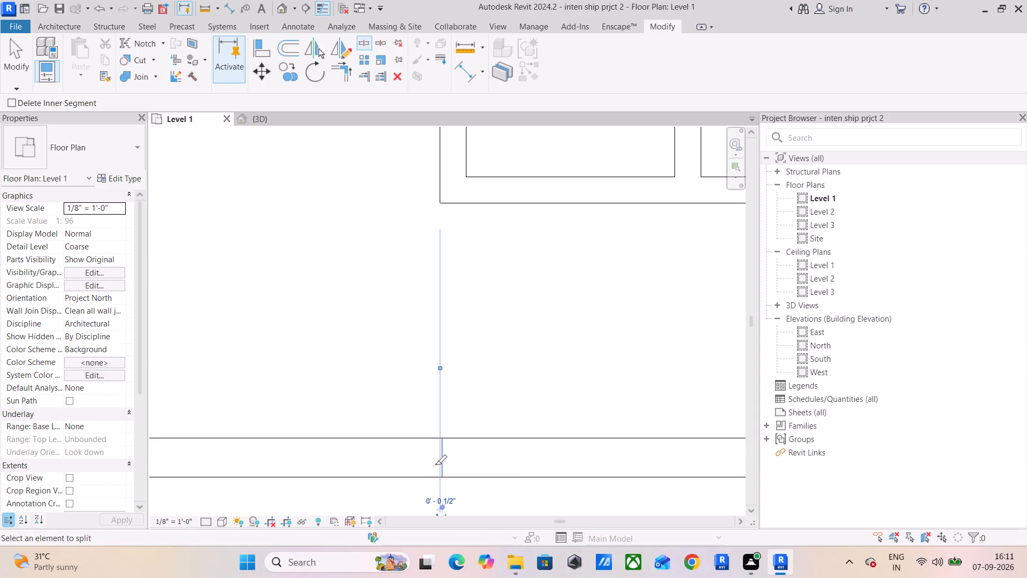
Split the 9" south outer wall near the outer face of the west unit's east wall and delete the segment between the units.
middle_drag(335, 449, 609, 428)
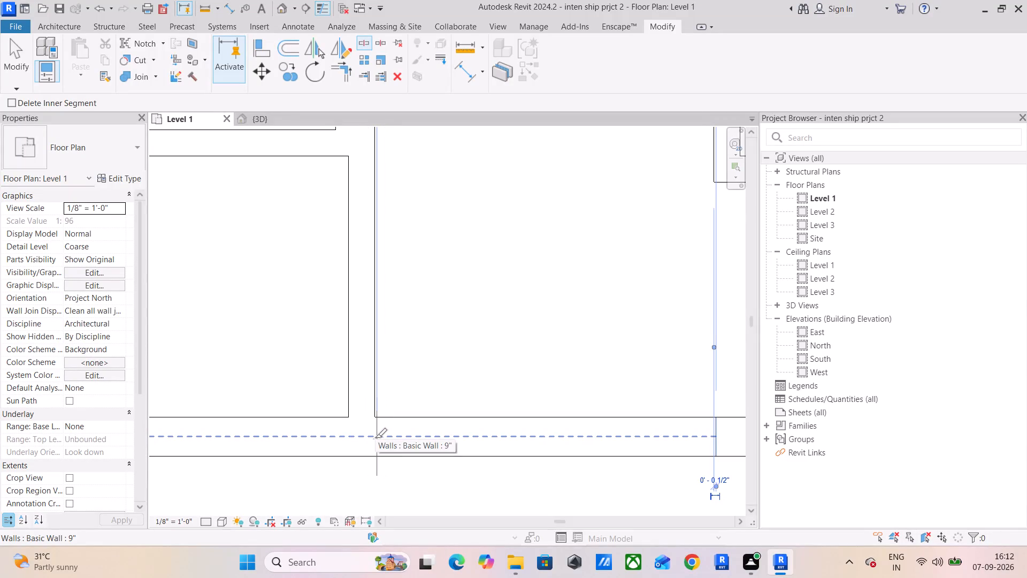
scroll(375, 438, up, 6)
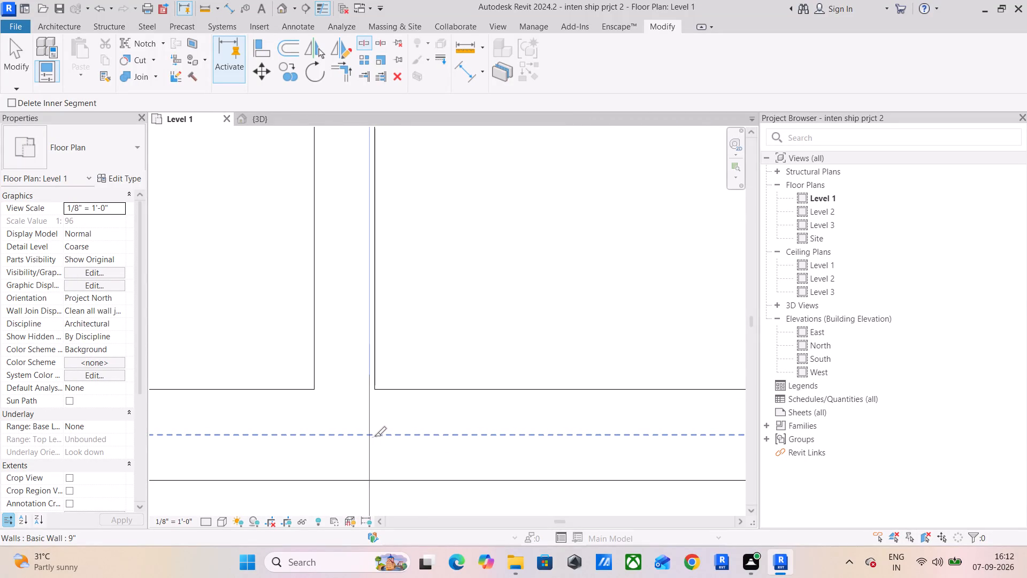
click(376, 437)
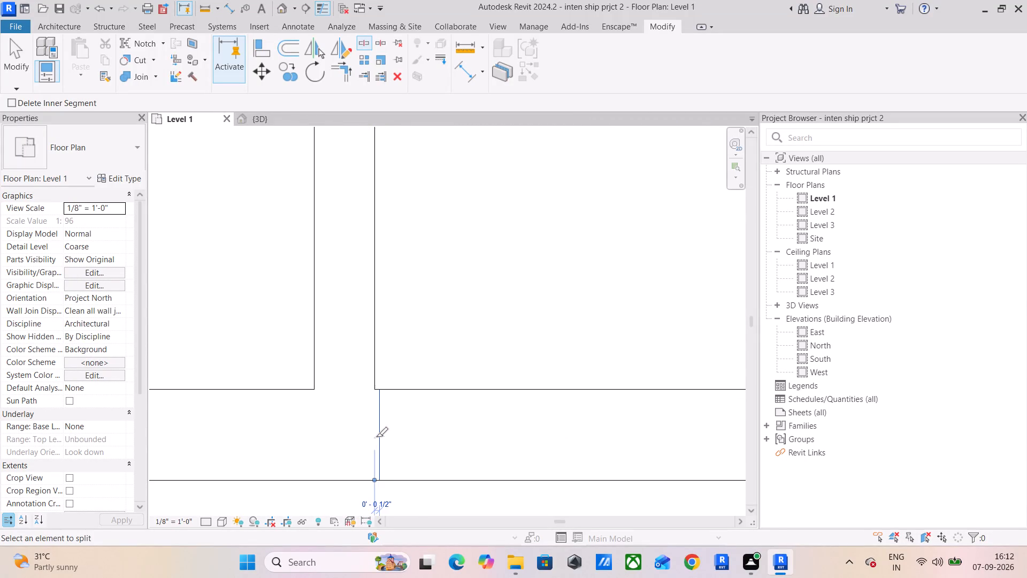
key(Escape)
key(Escape)
key(Escape)
click(492, 391)
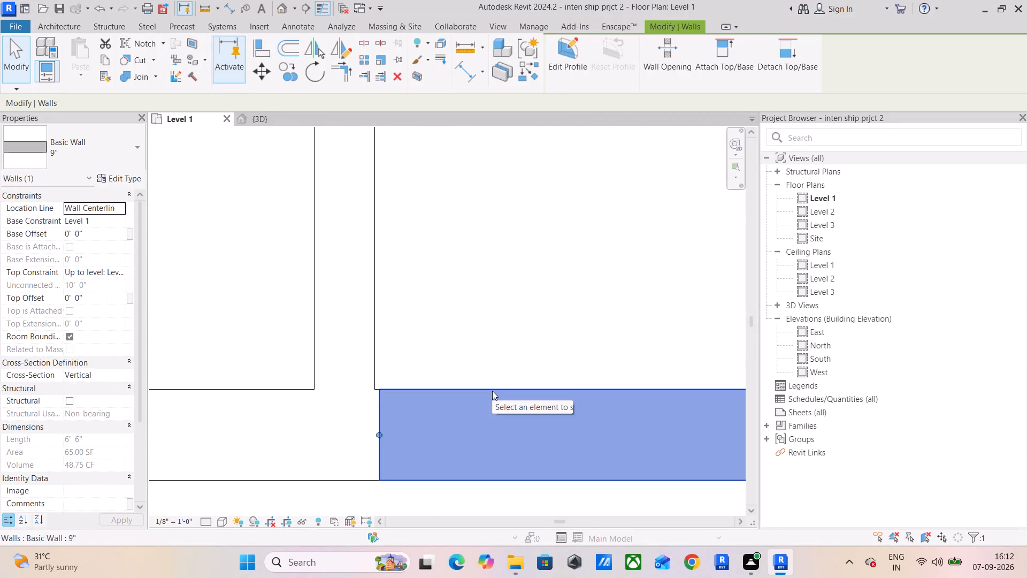
key(Delete)
Bring the cut end of the west unit's south wall flush with the outer face of its east wall.
click(377, 422)
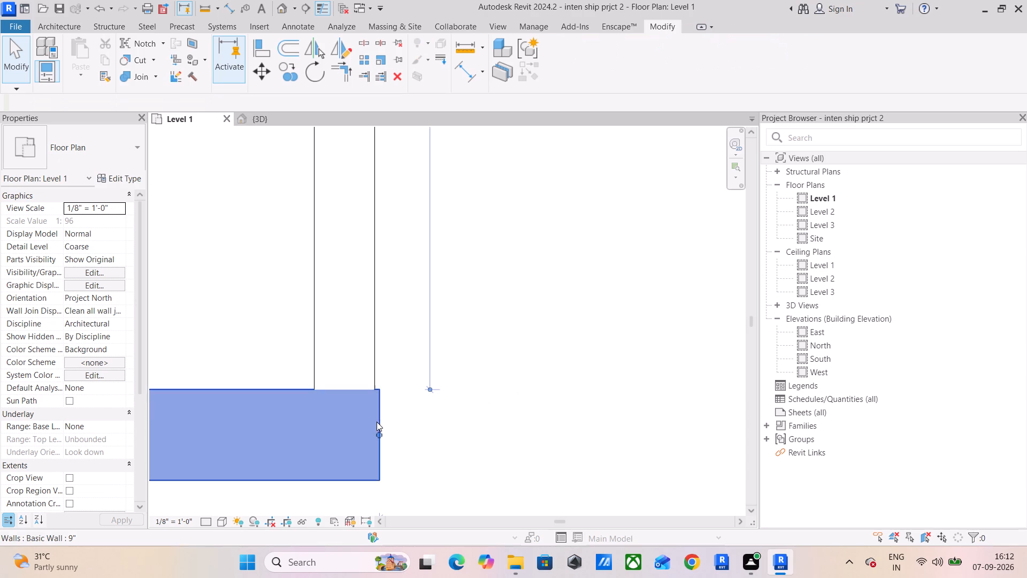
click(381, 435)
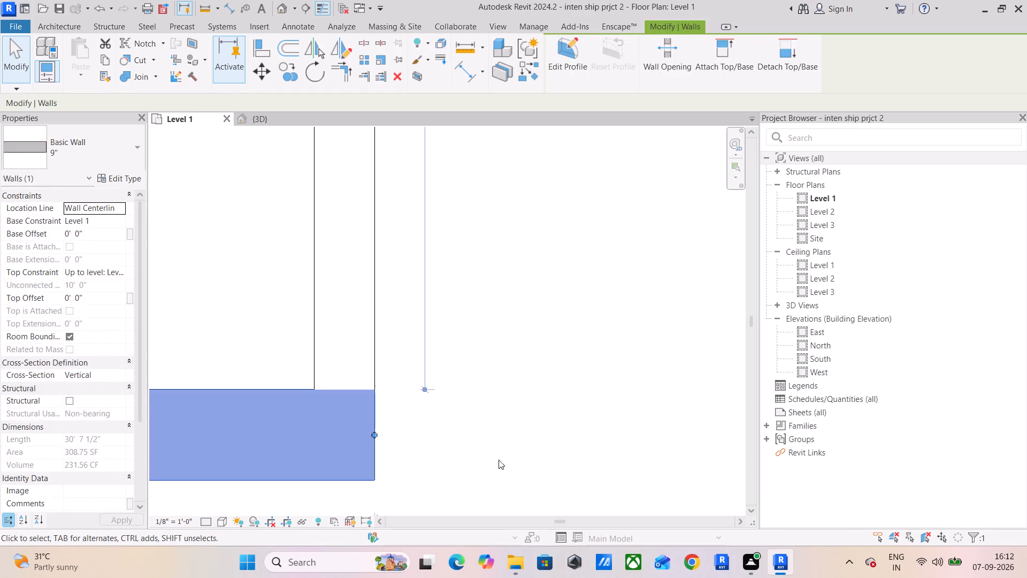
key(Escape)
Align the cut end of the east unit's south wall with the outer face of that unit's west wall.
scroll(581, 427, down, 4)
middle_drag(518, 430, 119, 389)
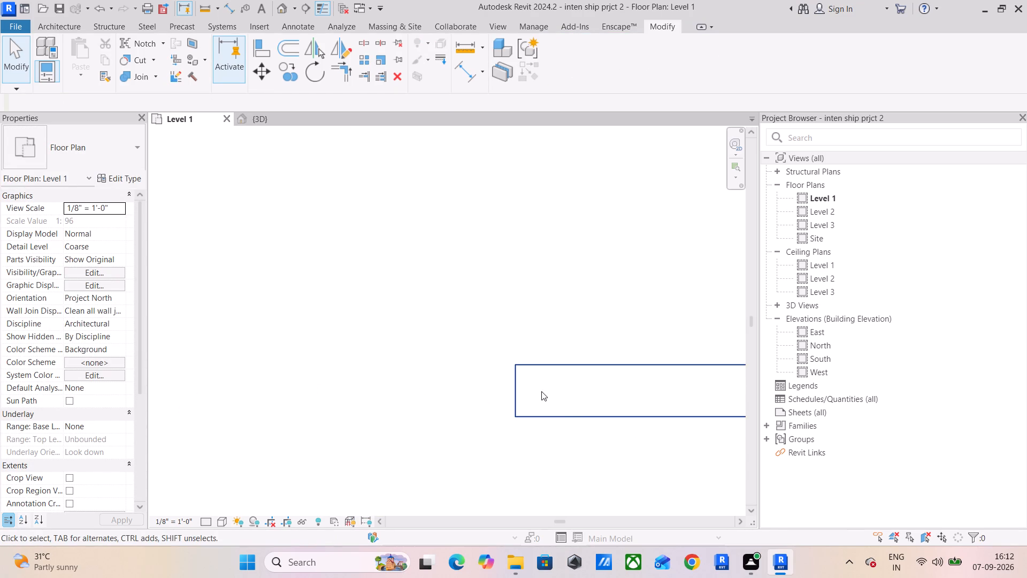
click(541, 391)
drag(517, 391, 520, 391)
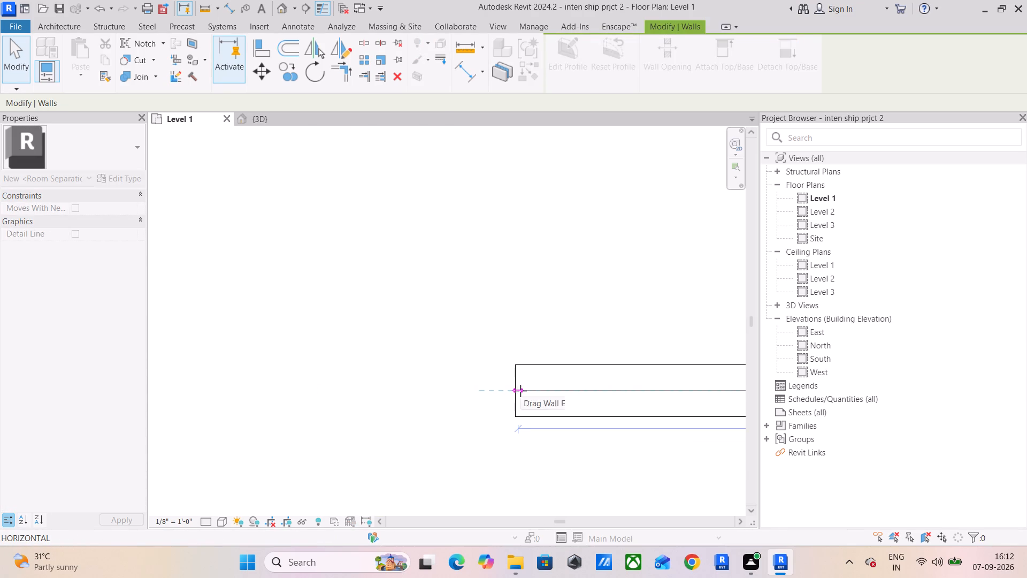
drag(520, 391, 523, 391)
key(Escape)
scroll(564, 417, down, 4)
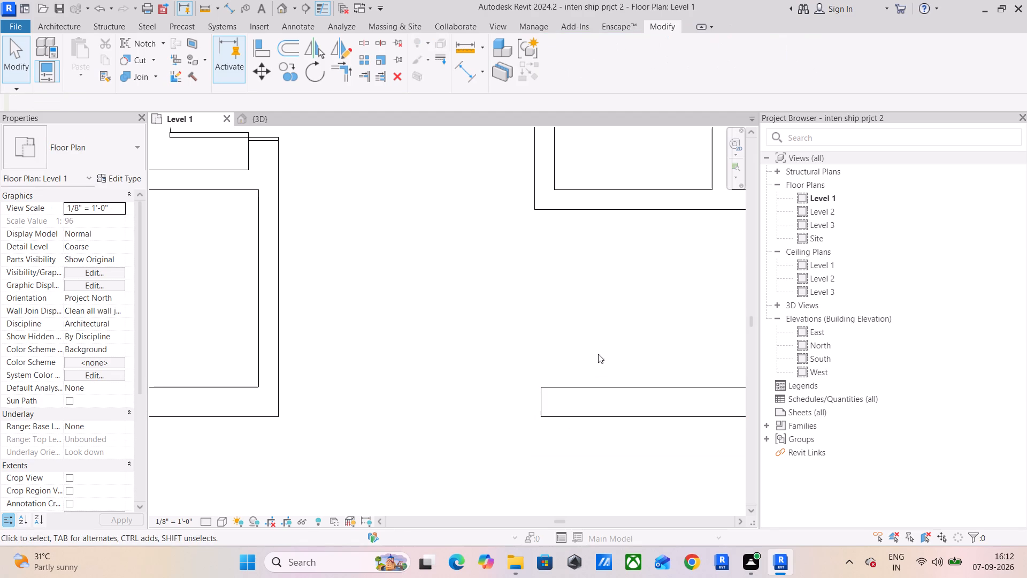
click(256, 50)
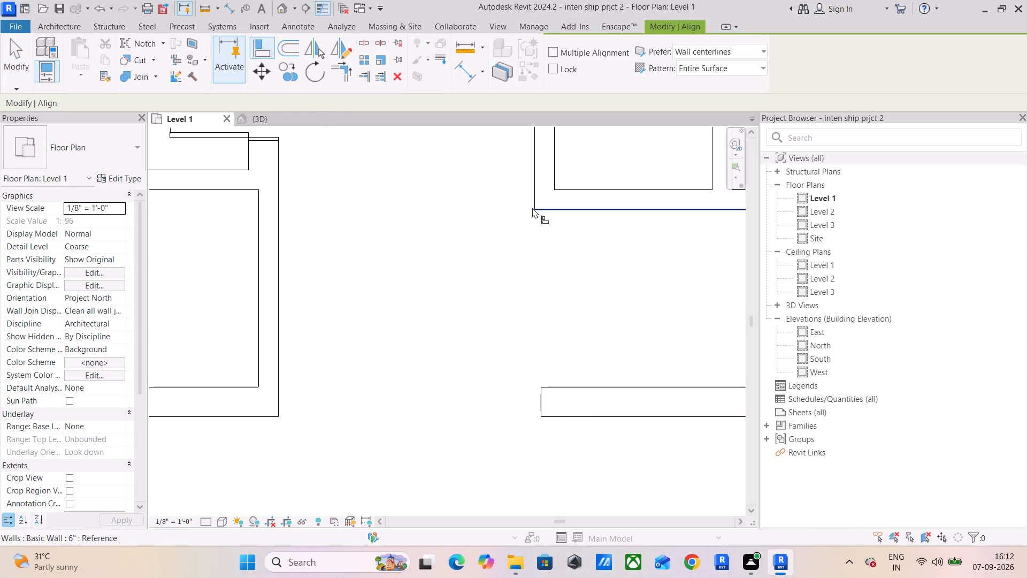
click(533, 192)
click(543, 404)
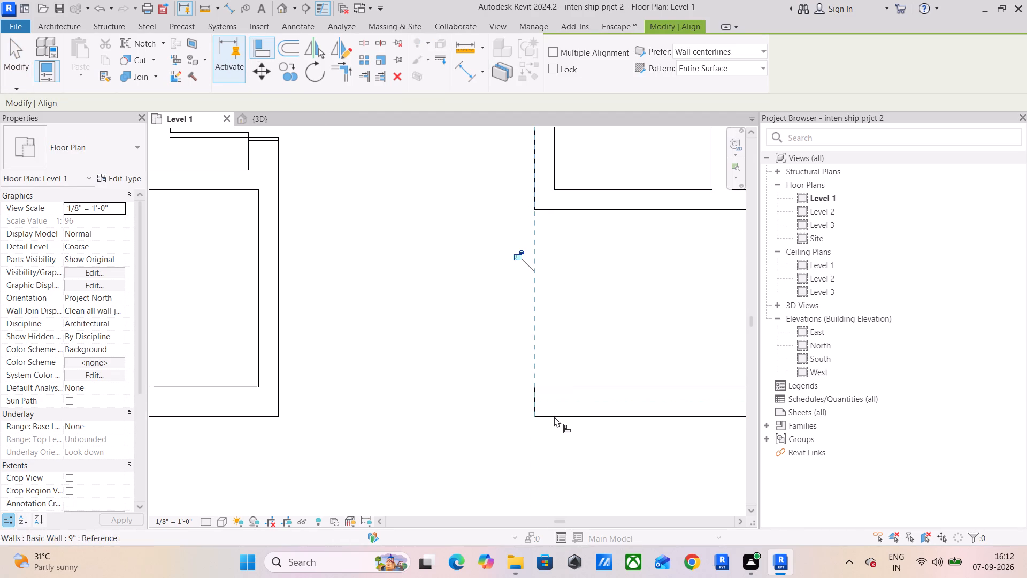
key(Escape)
Examine the gap between the two units and the detached south wall, on the Level 1 plan and in 3D.
scroll(579, 312, down, 4)
middle_drag(587, 329, 519, 423)
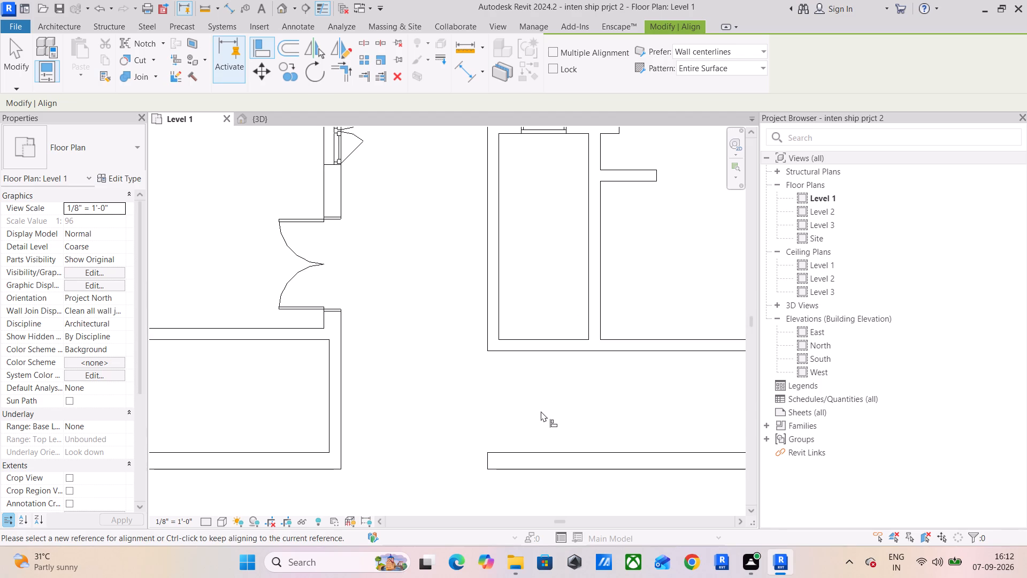
scroll(531, 400, down, 5)
middle_drag(602, 400, 576, 400)
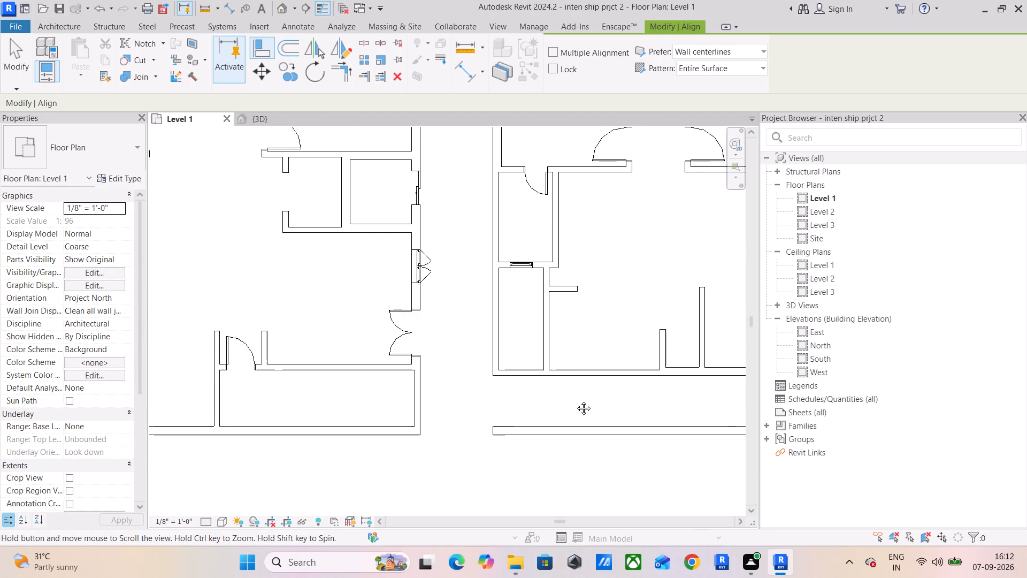
middle_drag(576, 400, 470, 389)
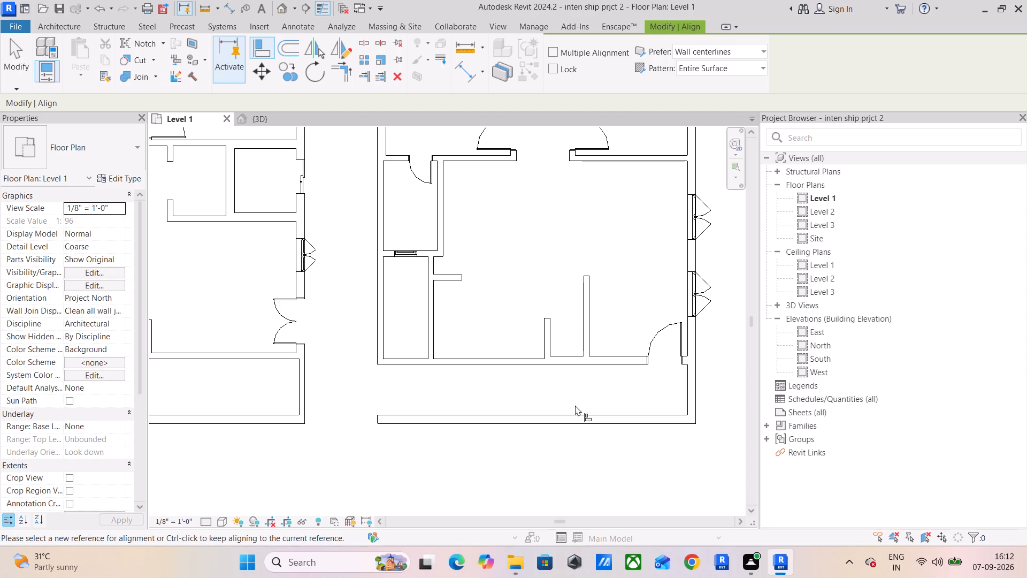
scroll(557, 369, down, 4)
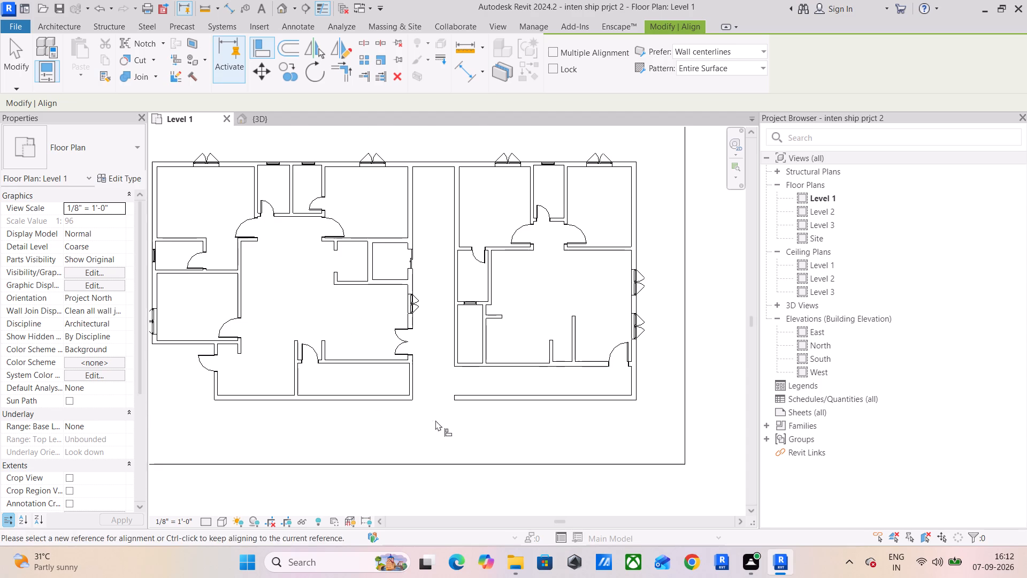
click(257, 118)
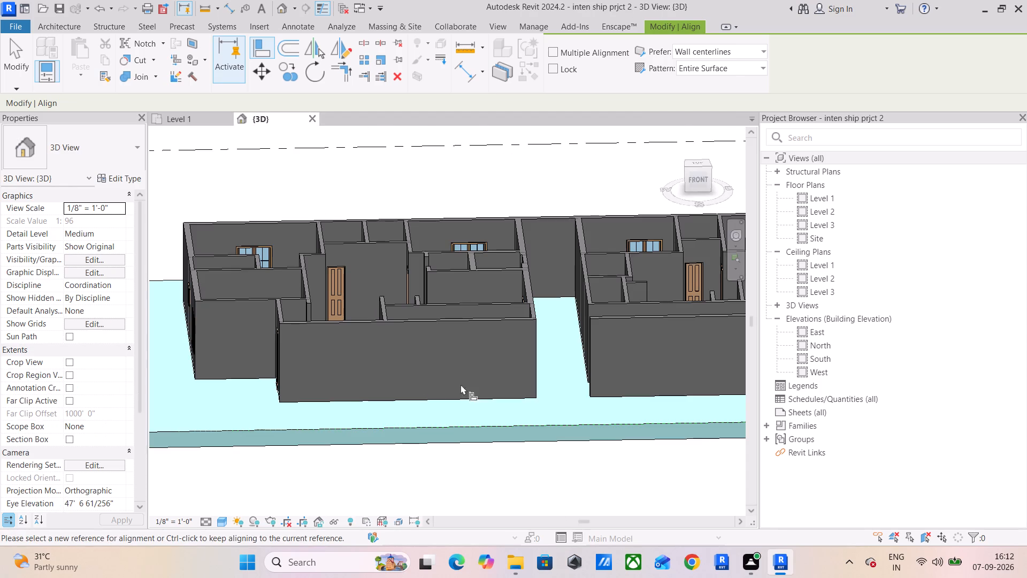
shift+middle_drag(519, 387, 480, 404)
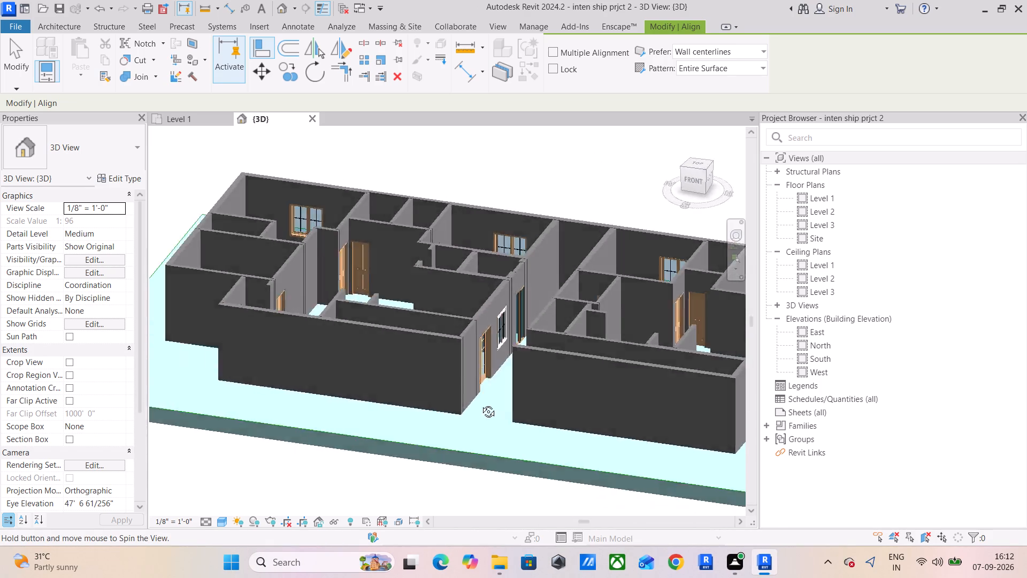
shift+middle_drag(480, 404, 569, 388)
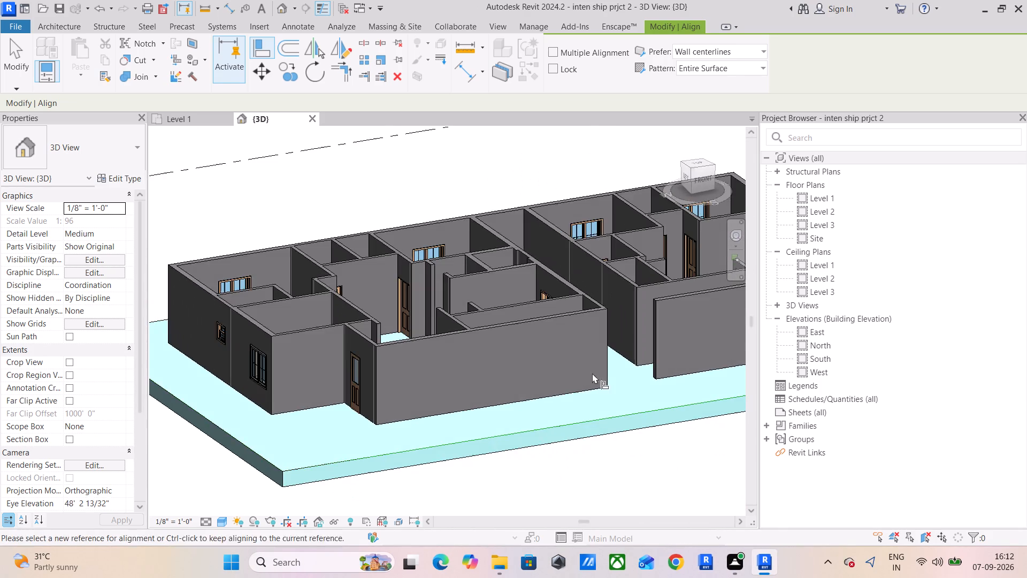
scroll(620, 360, up, 5)
scroll(654, 355, down, 3)
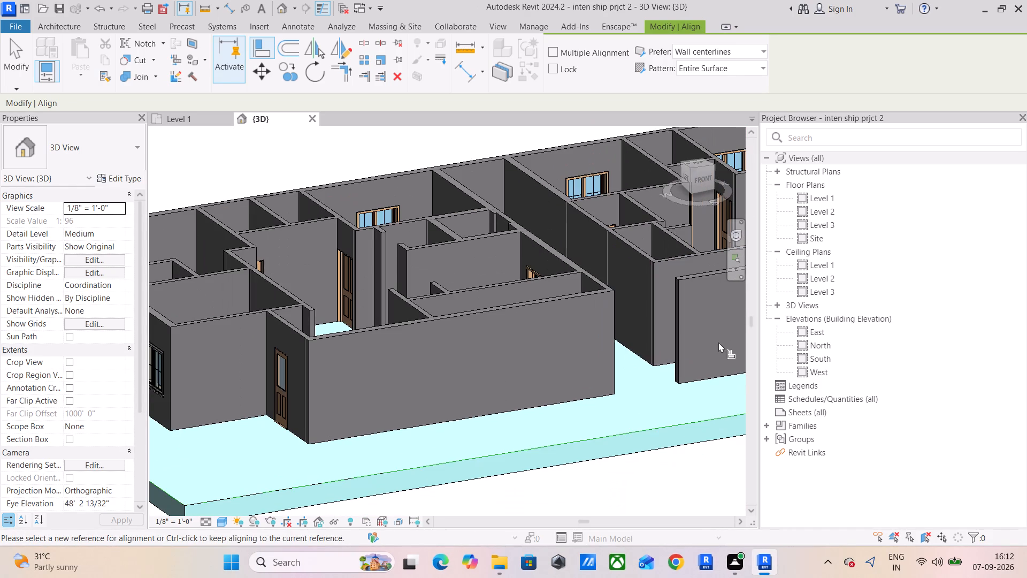
click(686, 277)
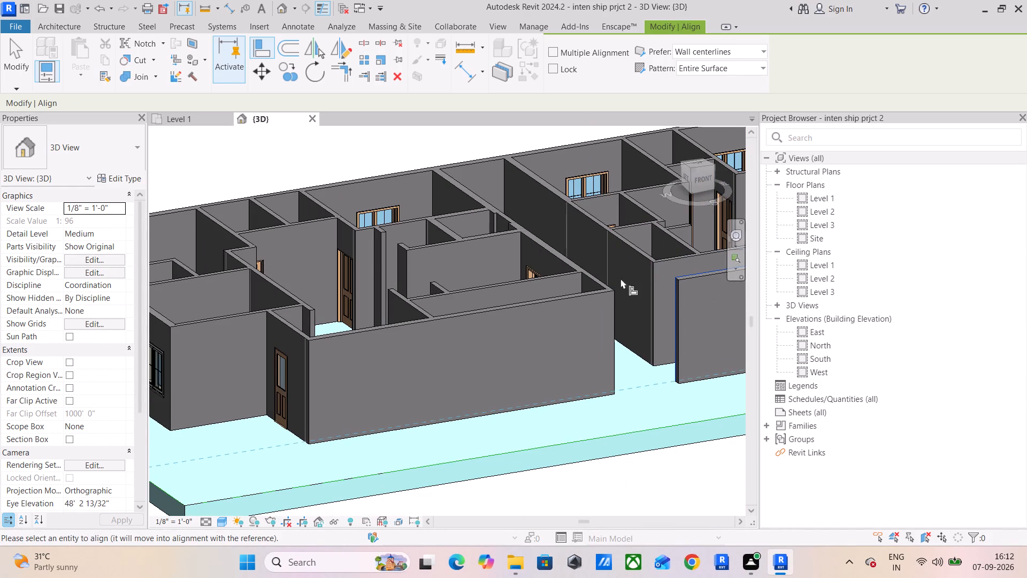
scroll(454, 316, down, 3)
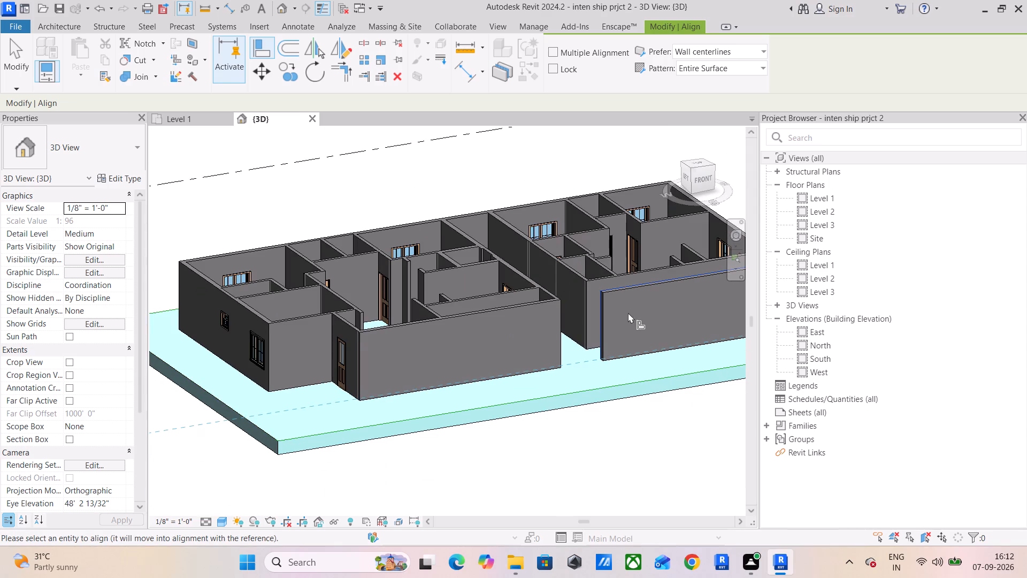
shift+middle_drag(654, 307, 500, 413)
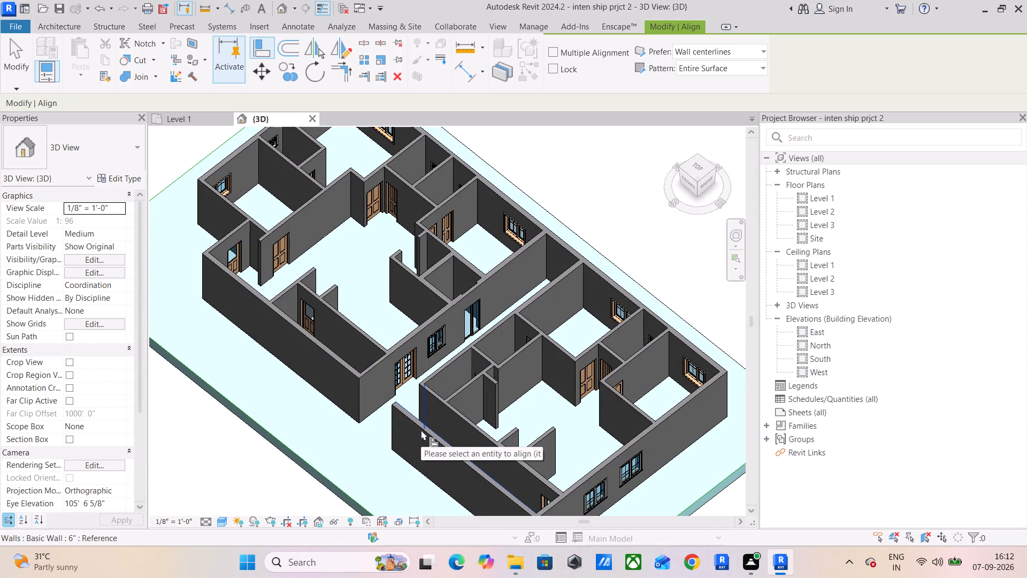
scroll(421, 430, up, 5)
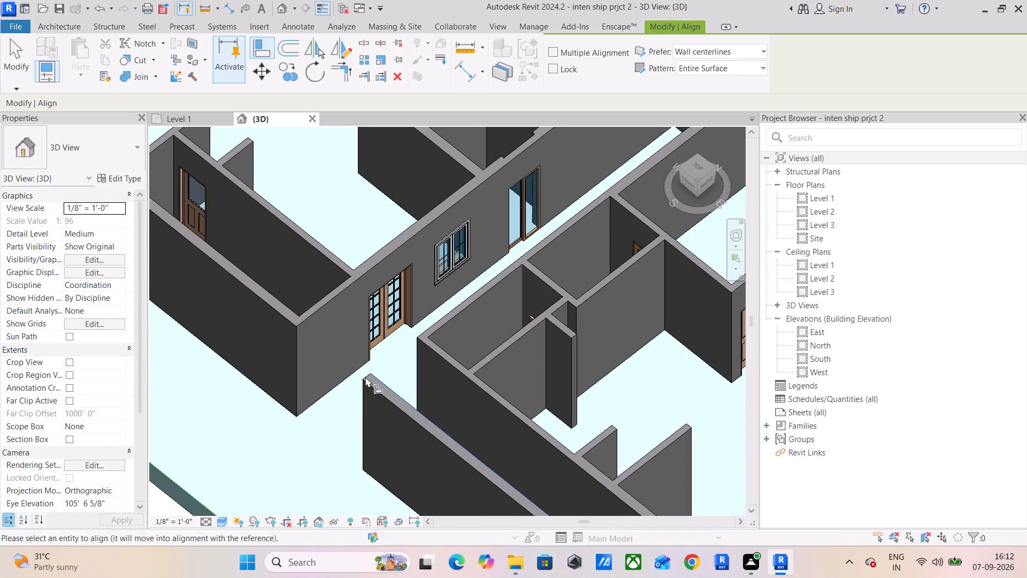
On the Level 1 plan, split the east unit's 9" east outer wall in line with the south face of the wall containing the entrance door.
click(183, 118)
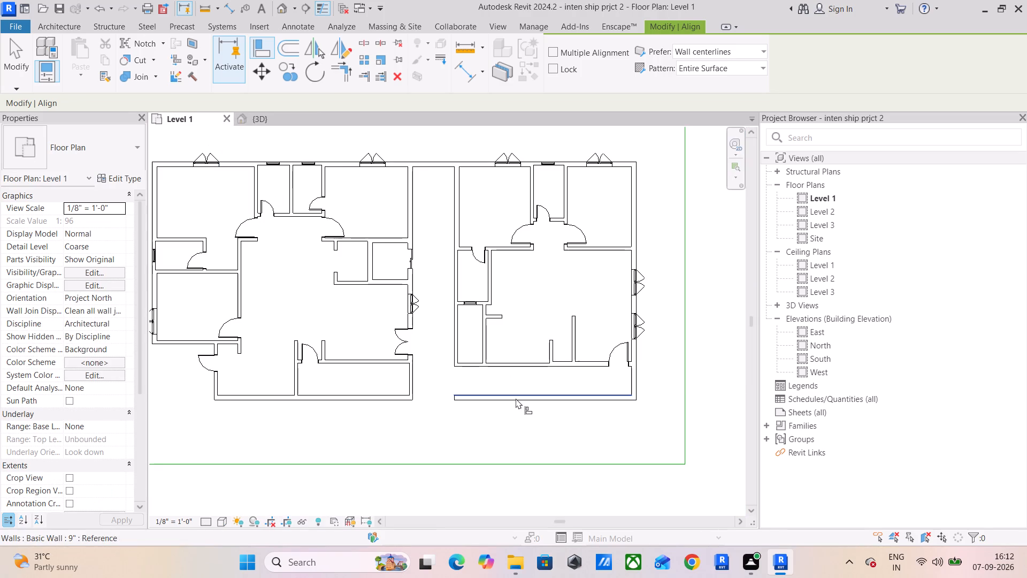
click(516, 398)
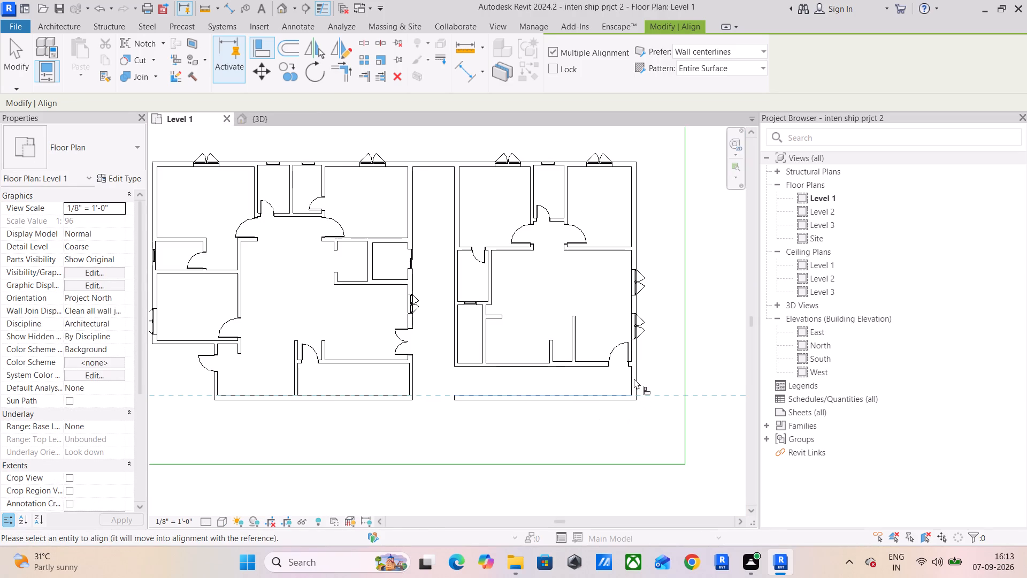
scroll(634, 378, up, 9)
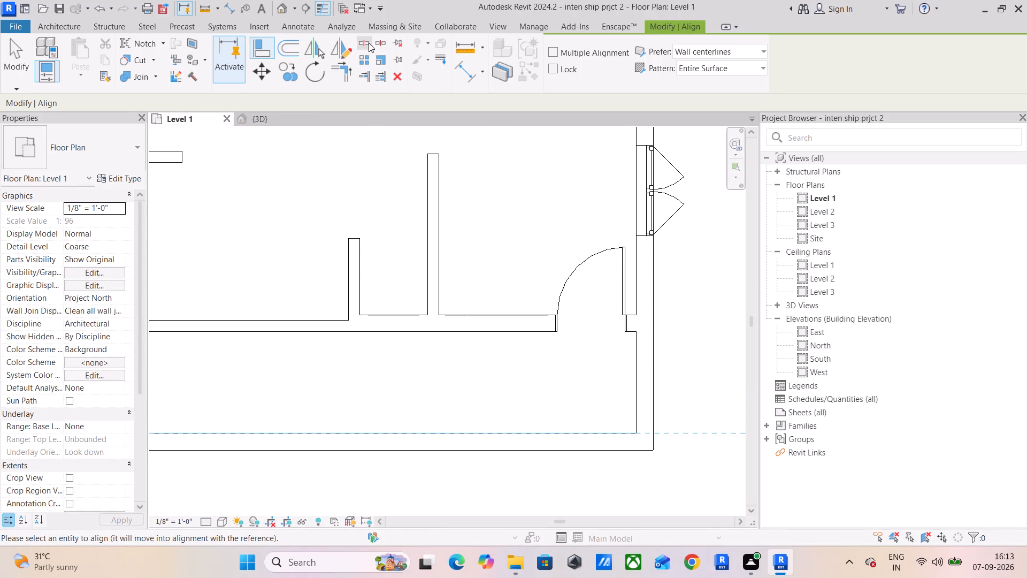
click(369, 43)
scroll(646, 332, up, 4)
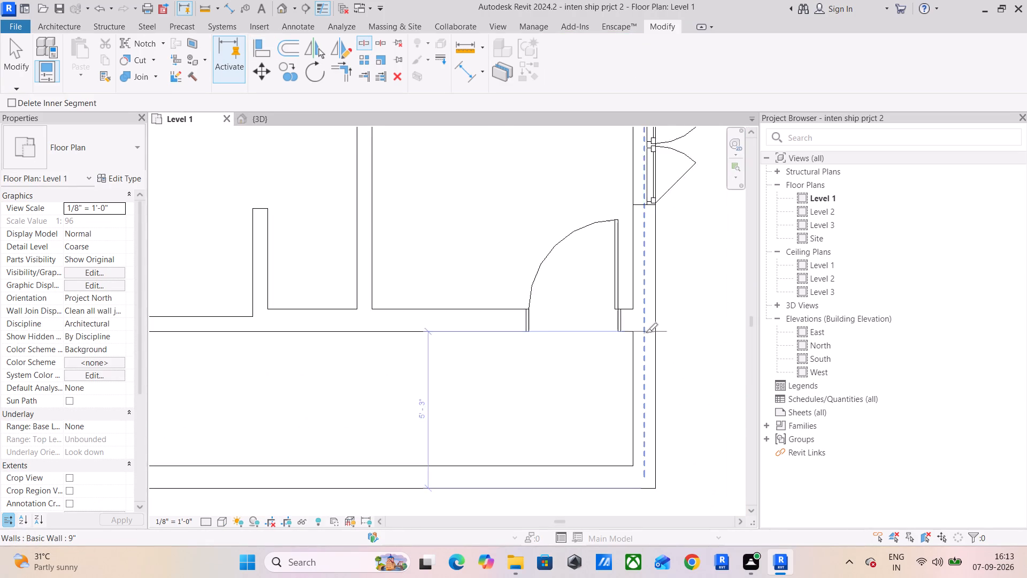
scroll(646, 332, up, 1)
click(646, 332)
key(Escape)
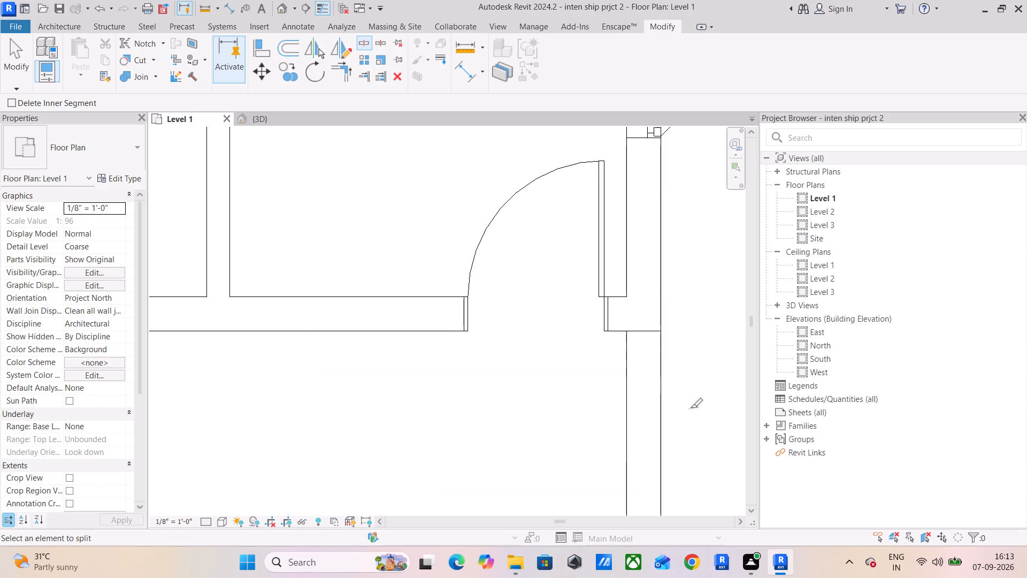
key(Escape)
key(Escape)
key(Escape)
key(Escape)
Set the east unit's short southeast wall segment and its south outer wall to an Unconnected top constraint with a 5' height.
click(663, 412)
scroll(501, 411, down, 5)
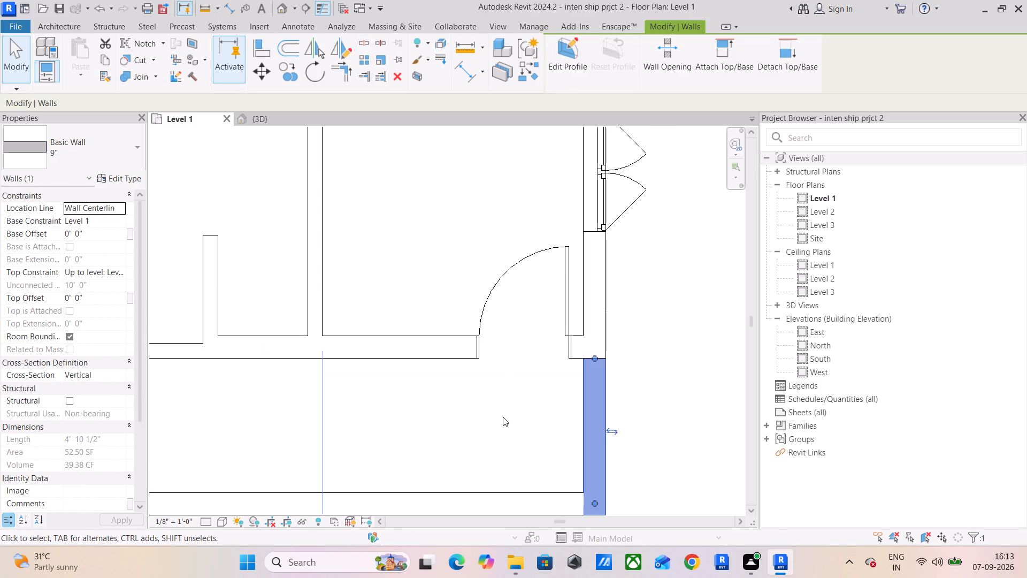
middle_drag(503, 417, 543, 343)
ctrl+click(450, 414)
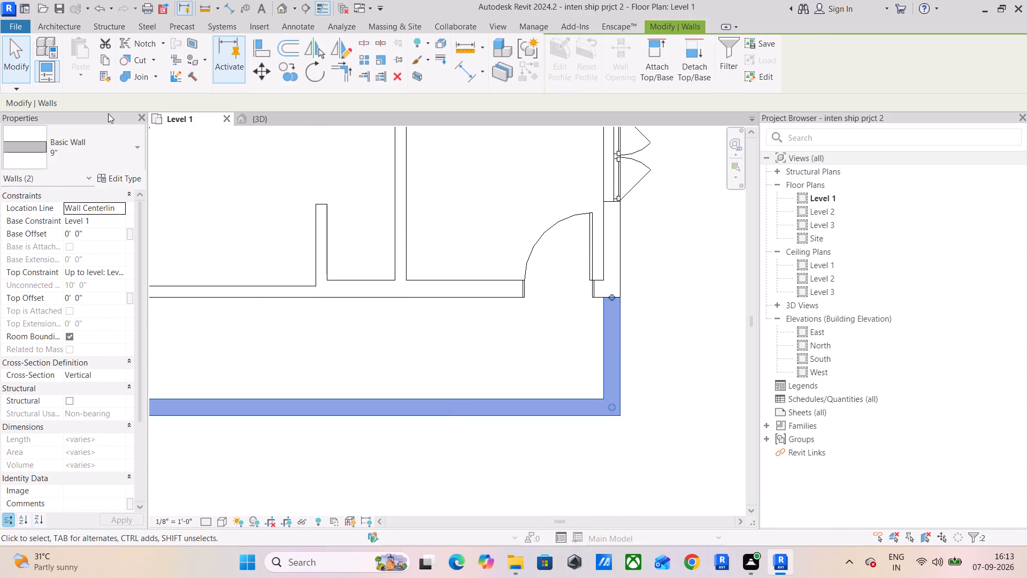
click(109, 218)
click(109, 218)
click(101, 268)
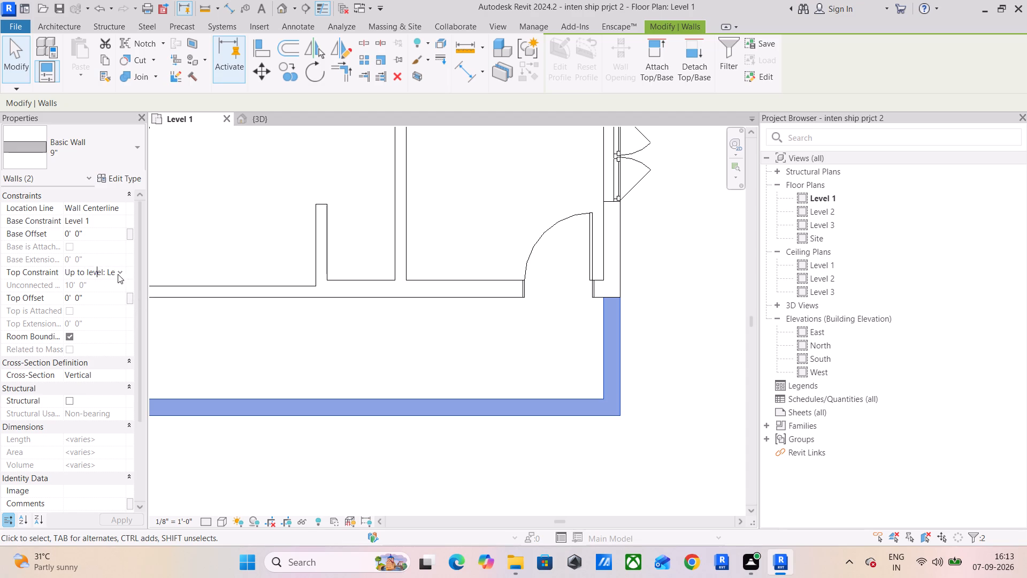
click(119, 273)
click(119, 281)
click(102, 285)
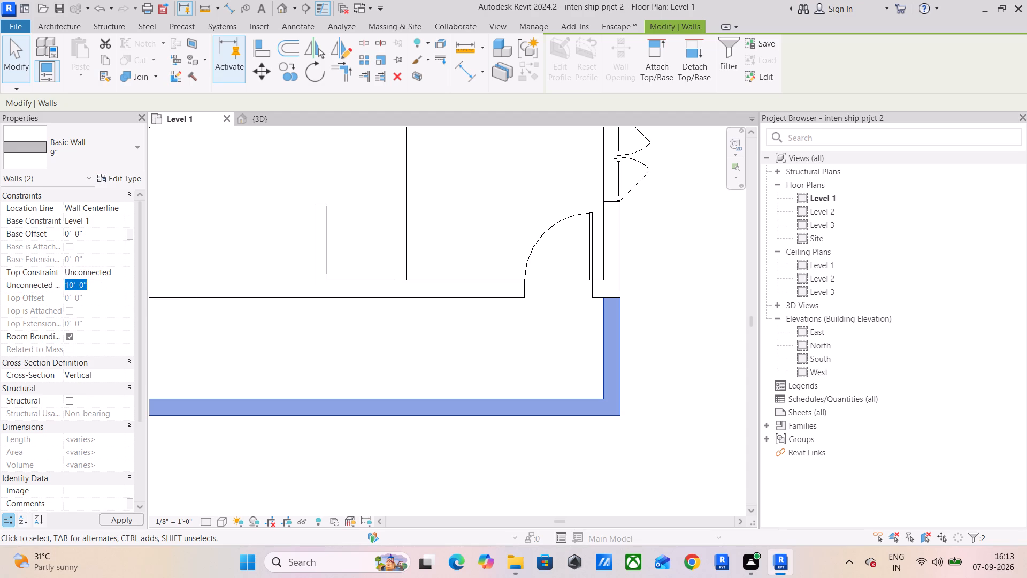
text(5')
key(Return)
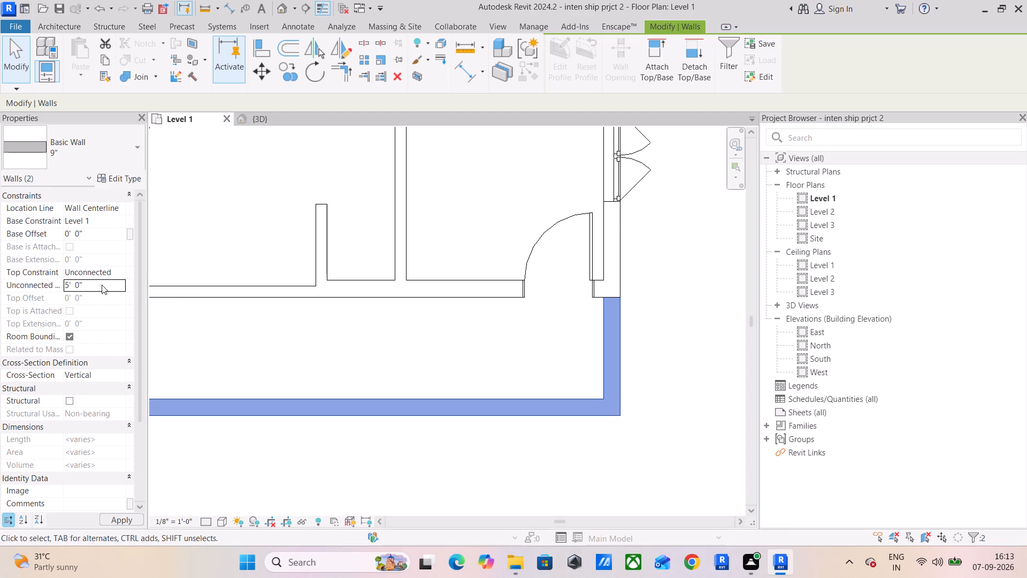
Set the unconnected height of the two selected walls to 3'.
click(102, 285)
text(3')
key(Return)
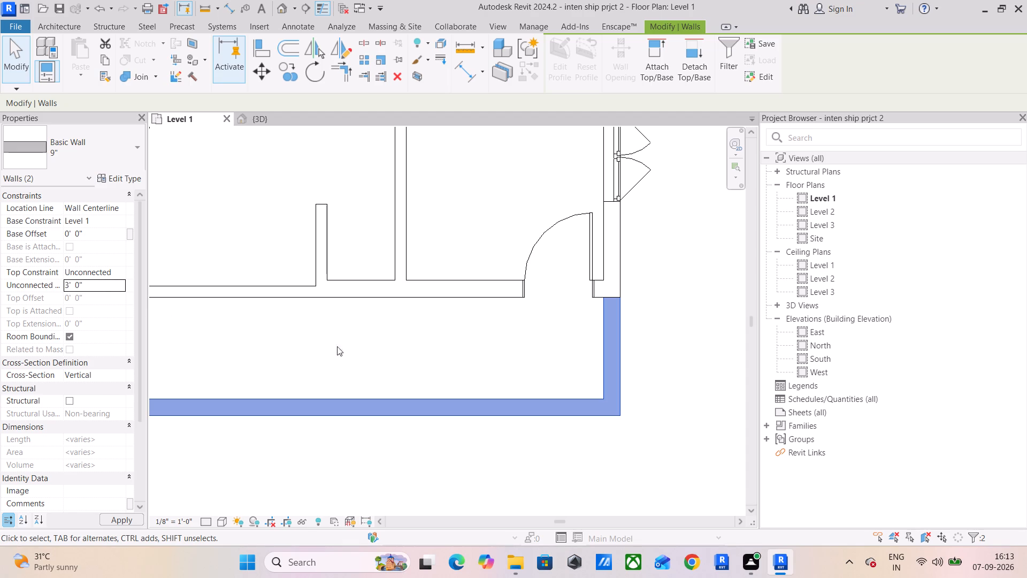
Examine the two lowered front walls of the east unit on the Level 1 plan and in 3D.
click(403, 522)
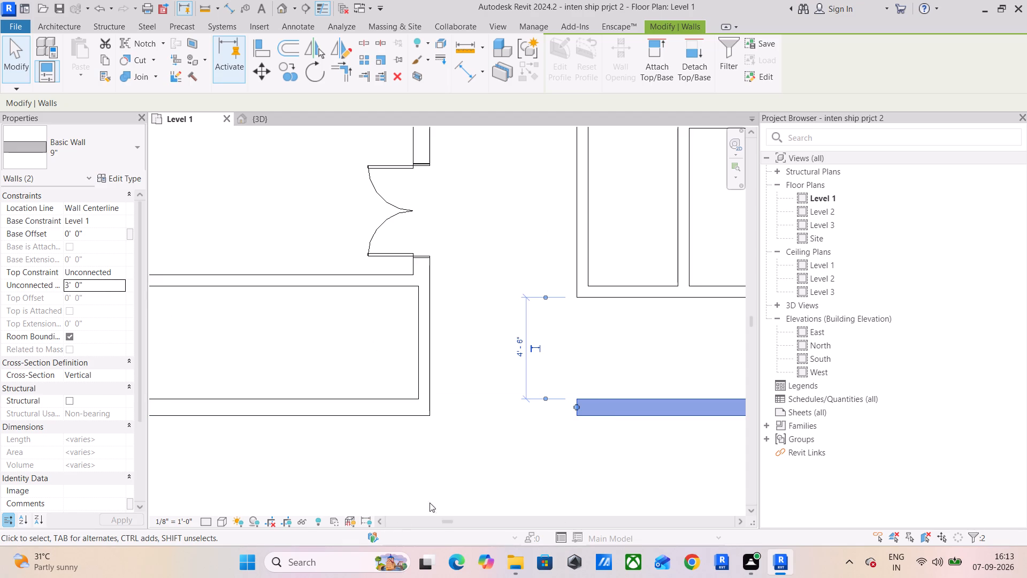
click(485, 427)
scroll(470, 391, down, 5)
click(269, 118)
scroll(487, 267, down, 4)
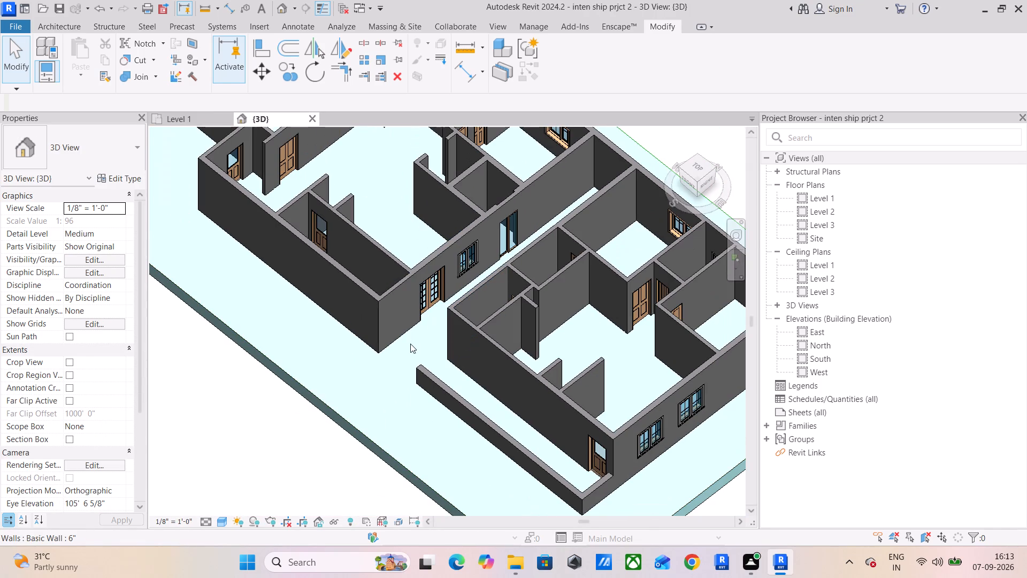
shift+middle_drag(387, 341, 463, 229)
shift+middle_click(476, 214)
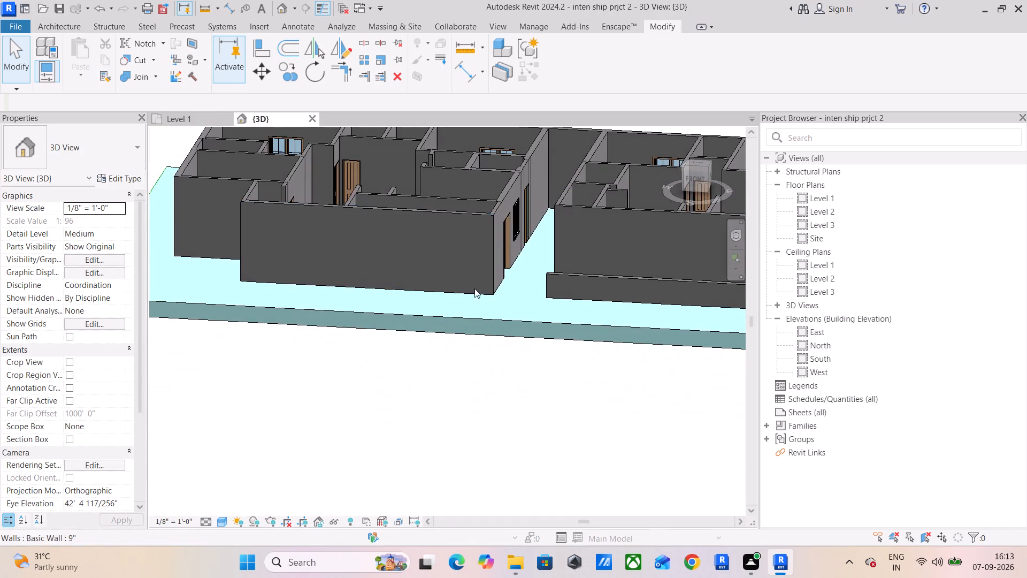
middle_drag(563, 327, 601, 317)
shift+middle_drag(291, 312, 430, 331)
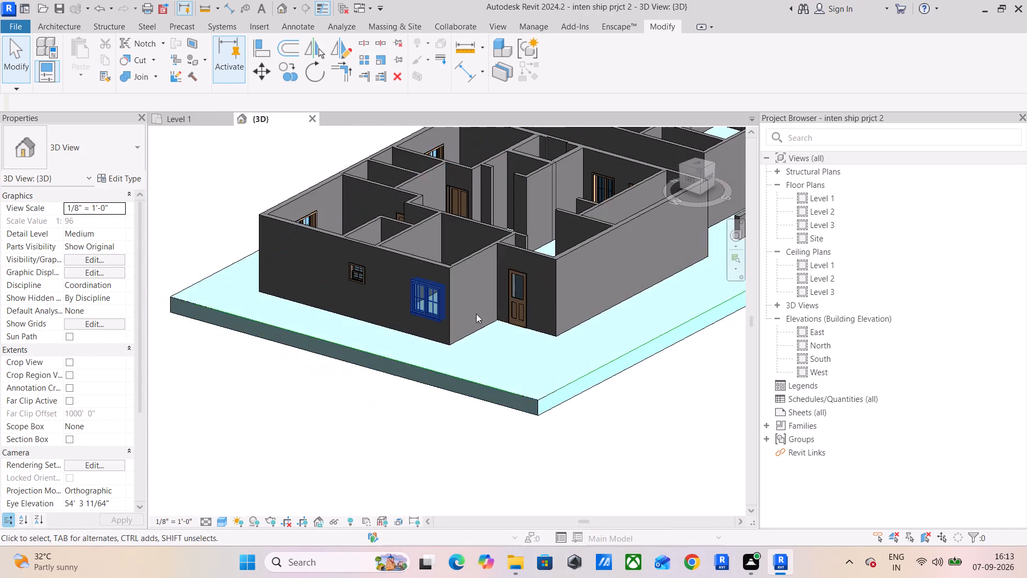
middle_drag(505, 308, 164, 356)
shift+middle_drag(434, 287, 404, 300)
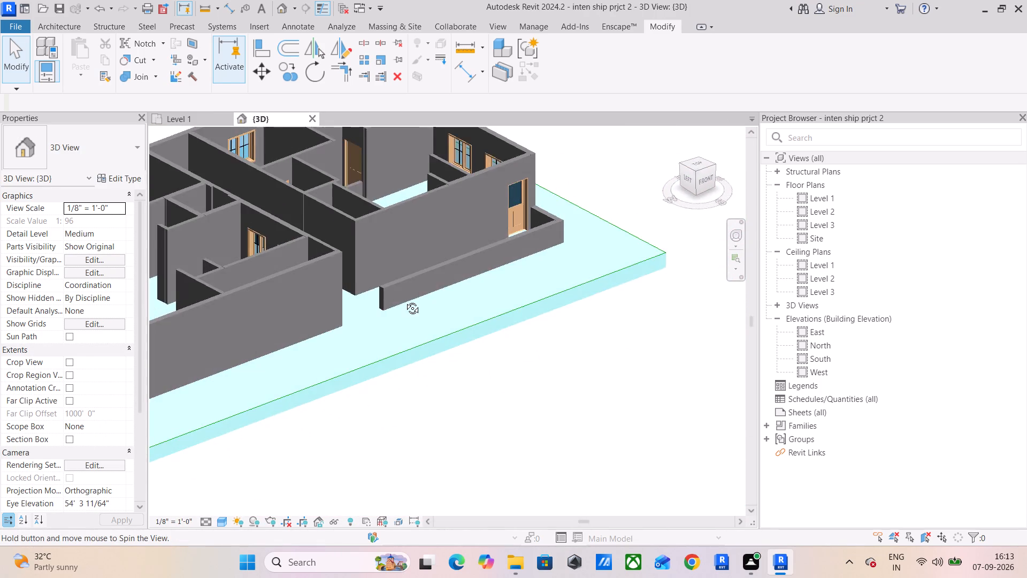
shift+middle_drag(404, 300, 390, 301)
Delete the east unit's low south outer wall and the short low wall at its southeast corner.
click(394, 290)
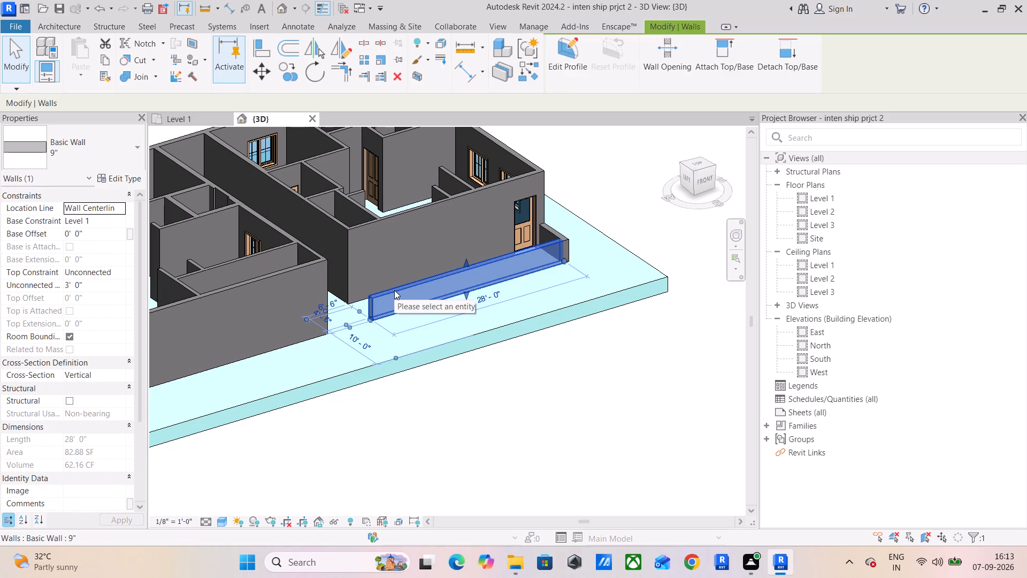
ctrl+click(547, 232)
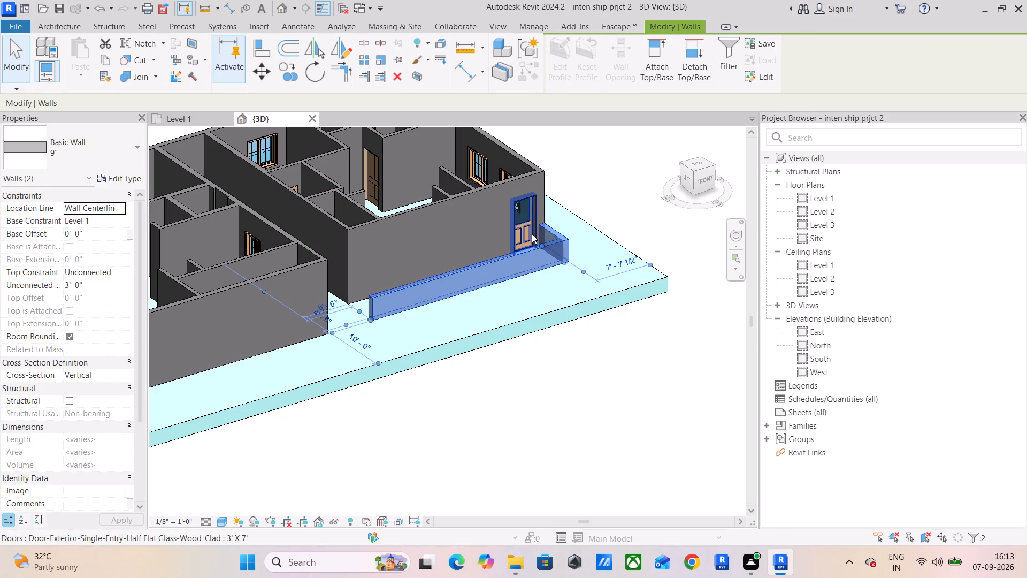
key(Delete)
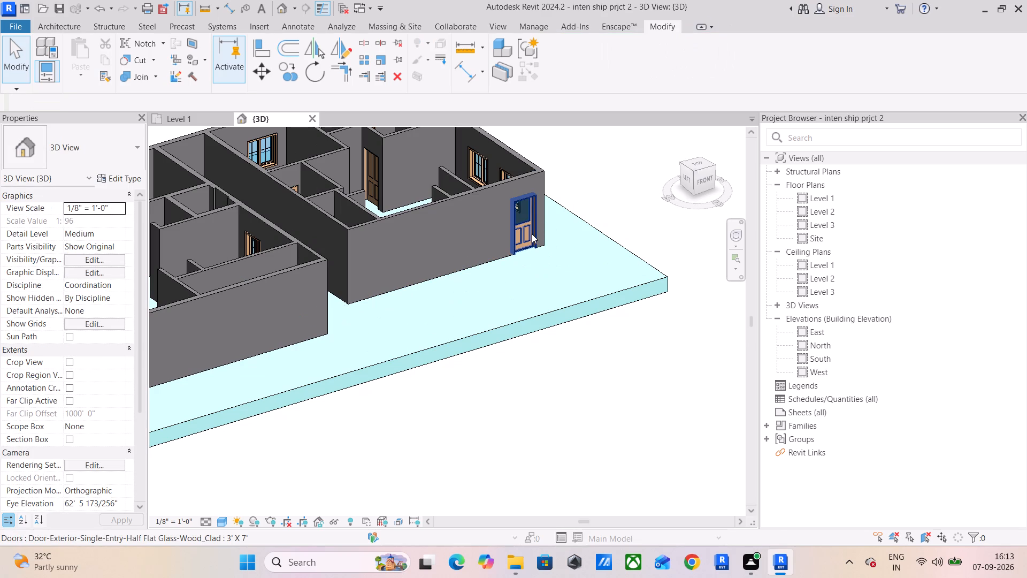
scroll(596, 249, down, 3)
shift+middle_drag(606, 257, 588, 261)
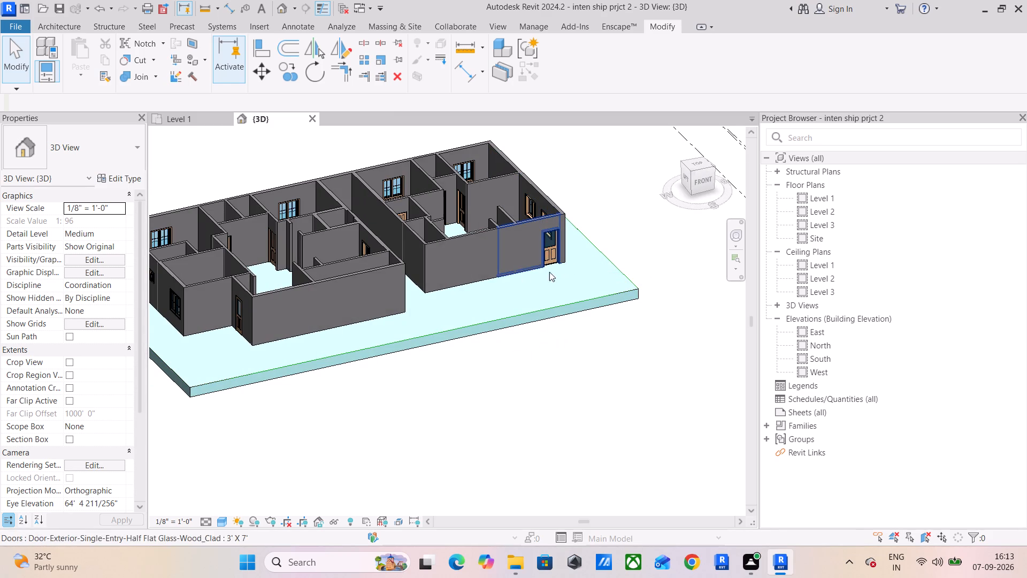
On the Level 1 plan, split the west unit's south wall about 2'-9" from its east corner and about 8'-4" farther west, then delete the middle segment.
click(193, 113)
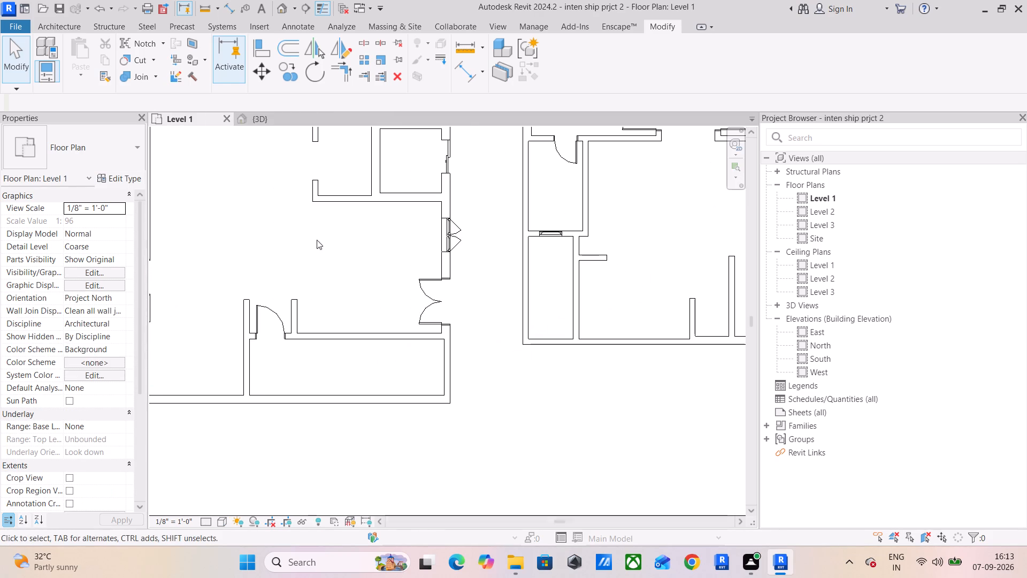
scroll(329, 379, up, 2)
middle_drag(327, 371, 321, 349)
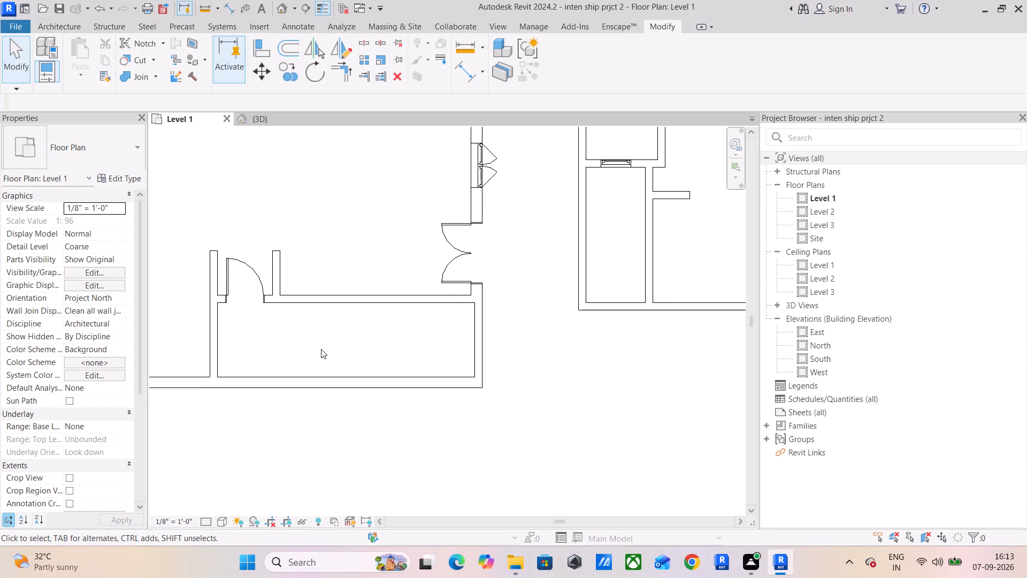
scroll(360, 359, up, 5)
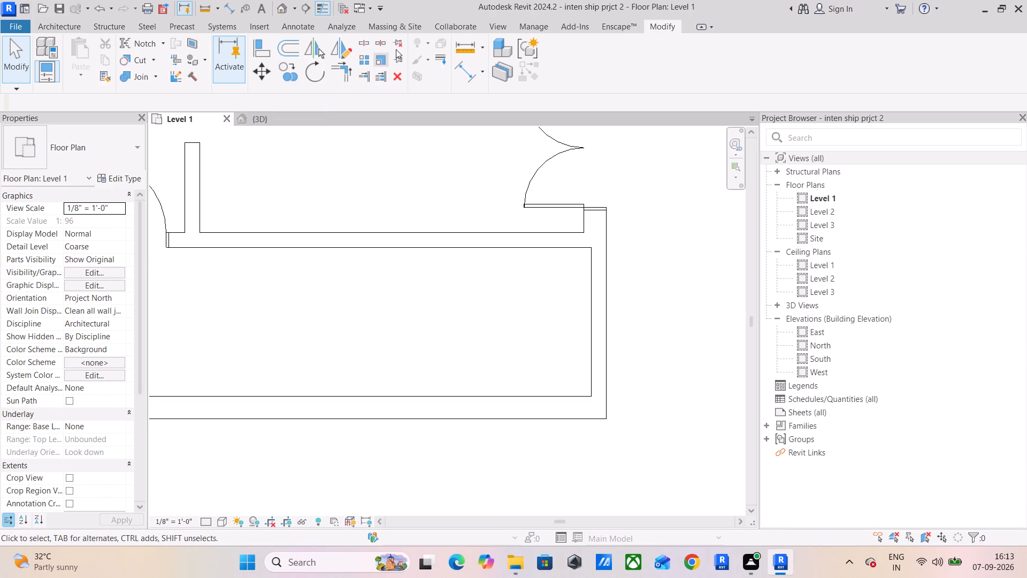
click(363, 47)
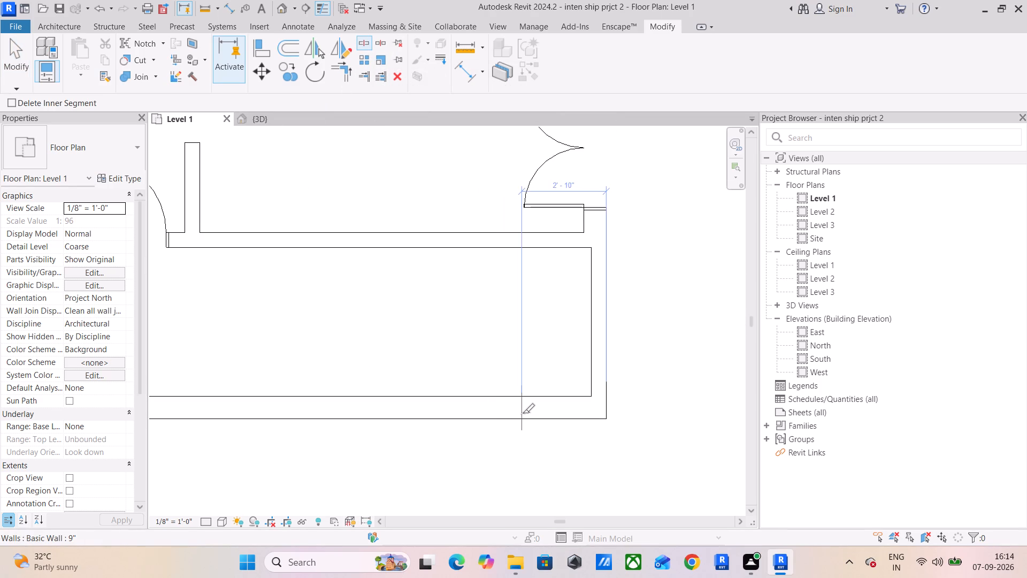
click(523, 413)
middle_drag(383, 430, 510, 408)
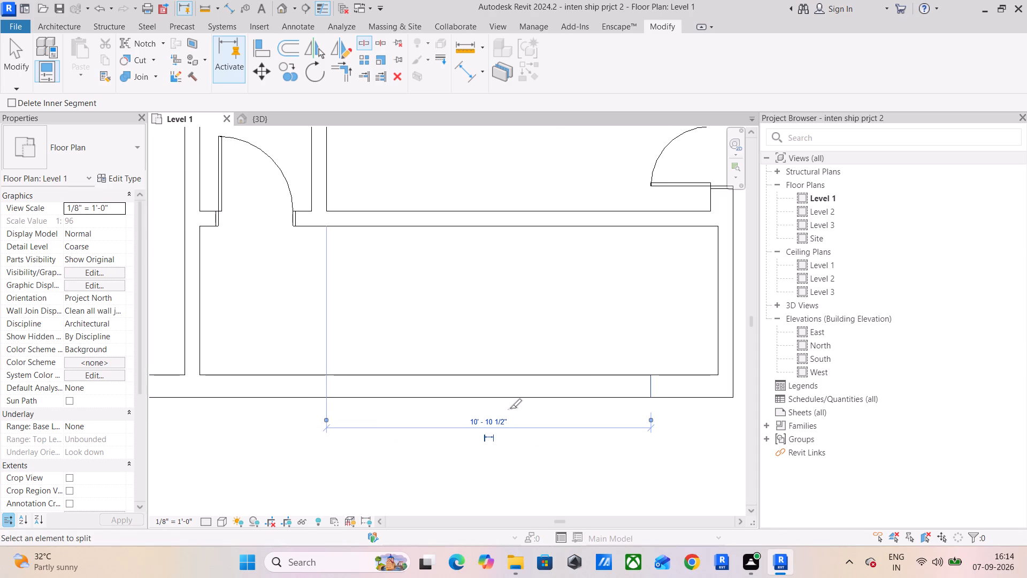
click(405, 381)
key(Escape)
key(Escape)
key(Escape)
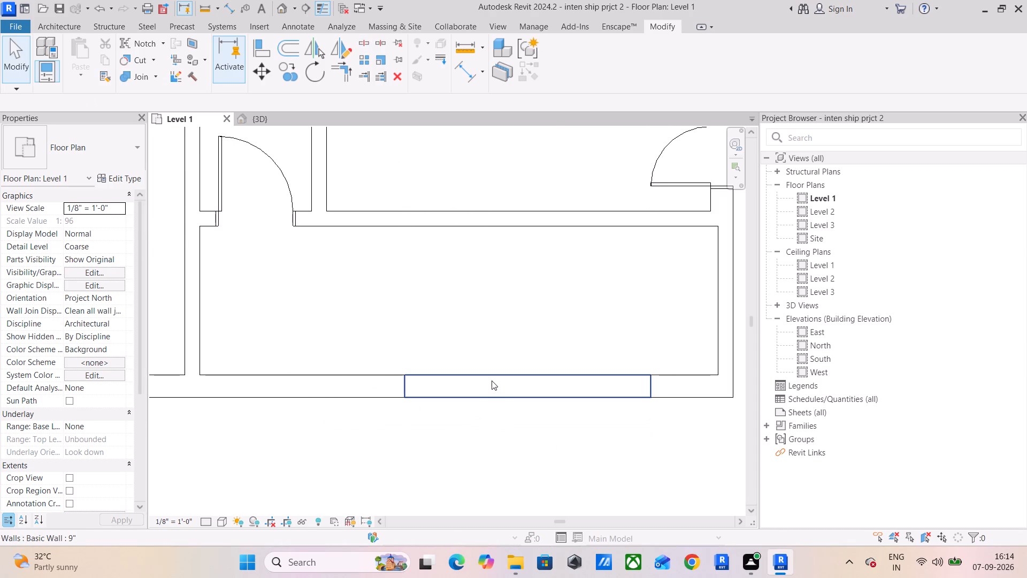
click(492, 381)
key(Delete)
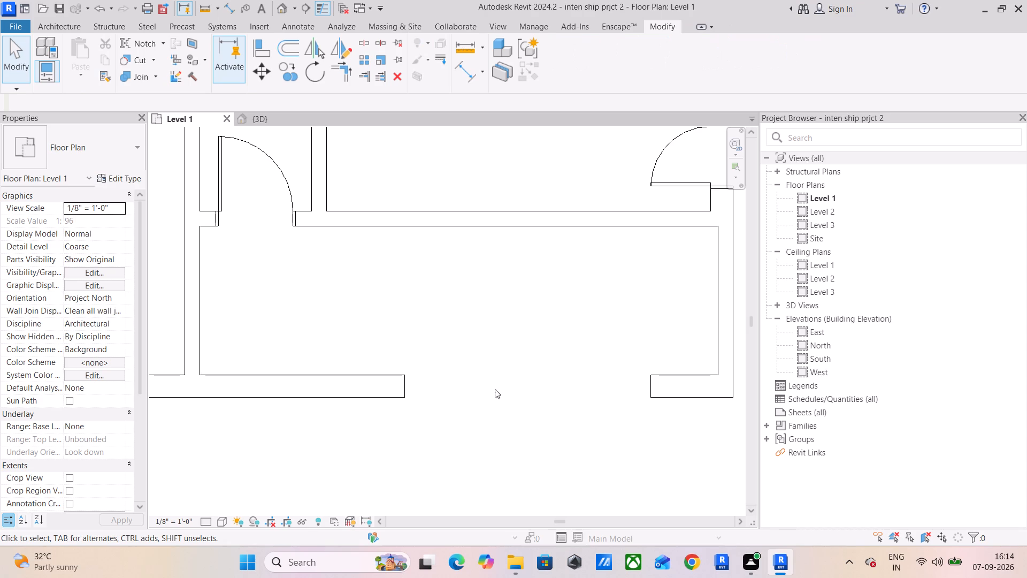
Split the remaining south wall near the east face of the partition bounding the front space on the west.
click(340, 384)
click(334, 288)
click(364, 42)
scroll(200, 382, up, 4)
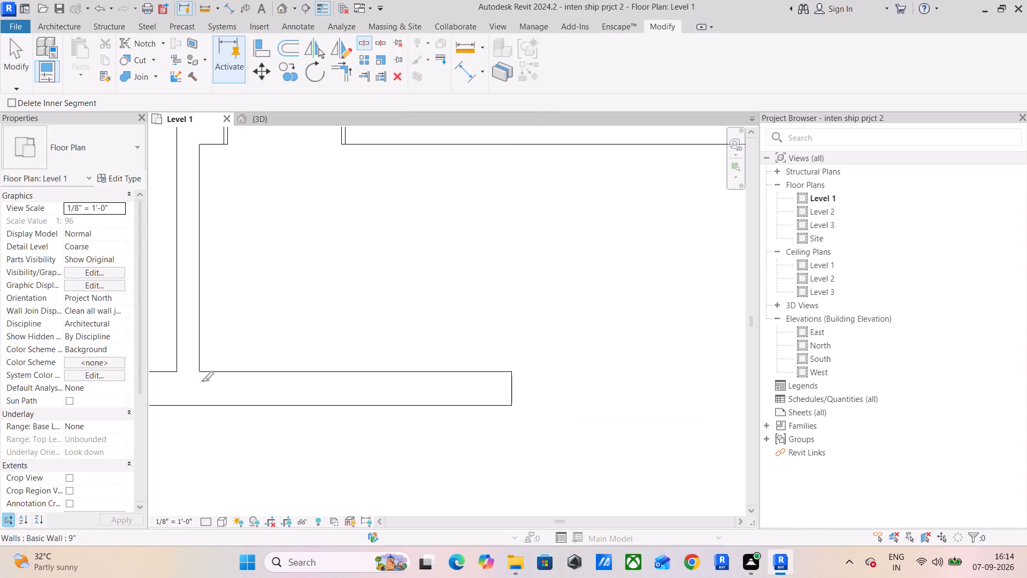
scroll(202, 381, up, 2)
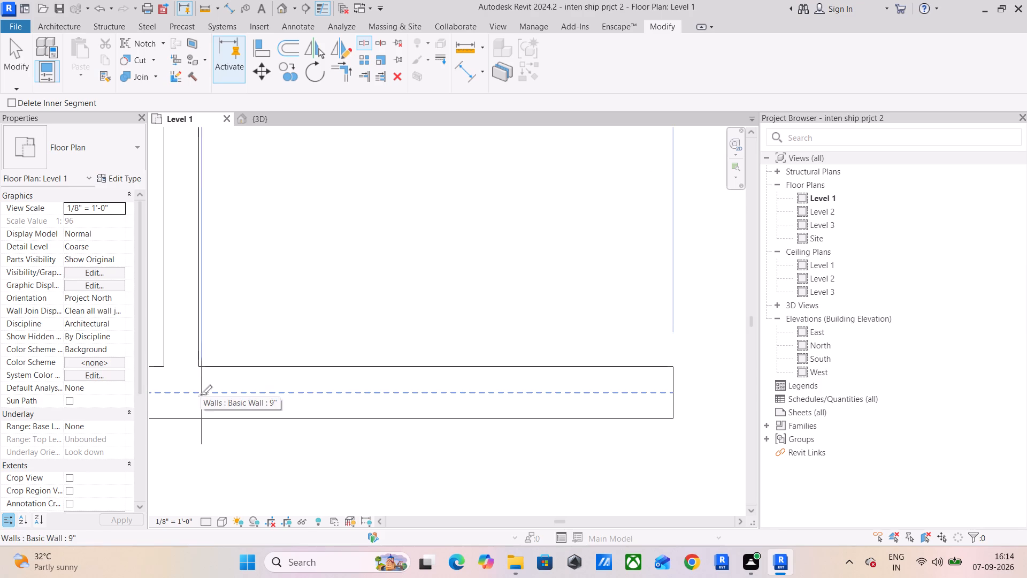
click(200, 395)
scroll(527, 402, down, 4)
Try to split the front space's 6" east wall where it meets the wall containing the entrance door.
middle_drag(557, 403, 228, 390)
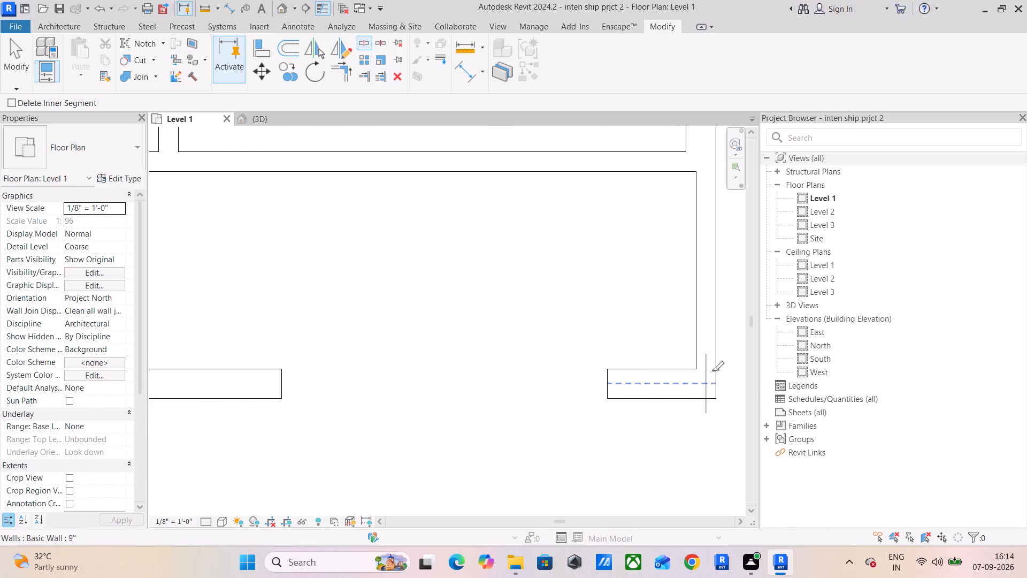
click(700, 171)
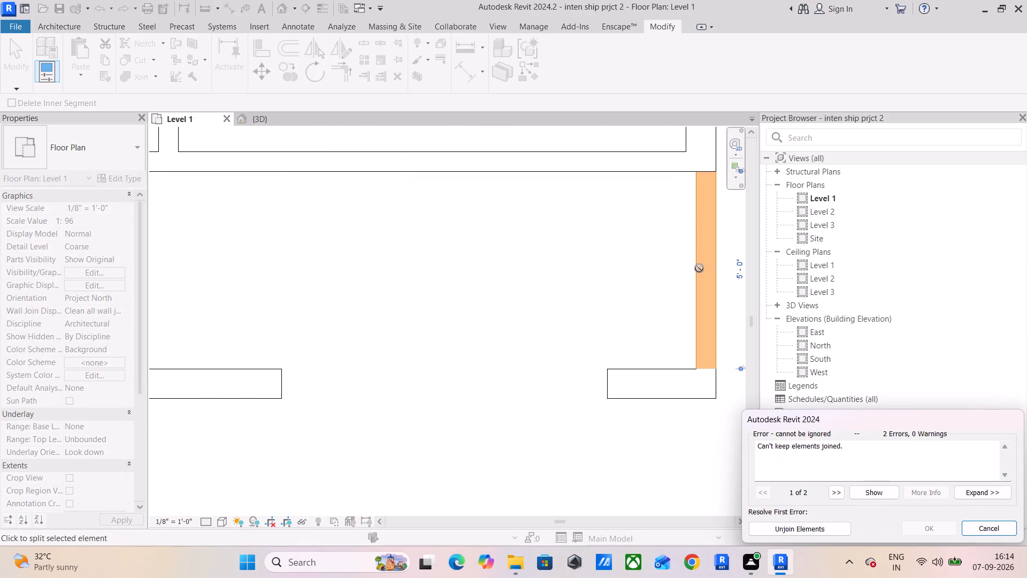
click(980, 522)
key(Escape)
Delete the front space's 6" east wall and the two leftover south wall segments on either side of the opening.
click(702, 214)
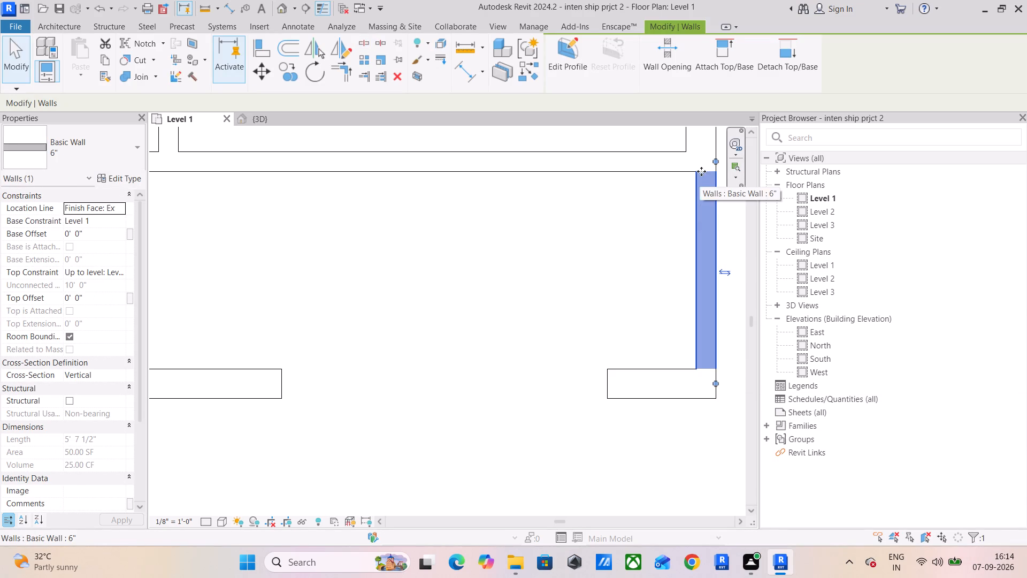
key(Delete)
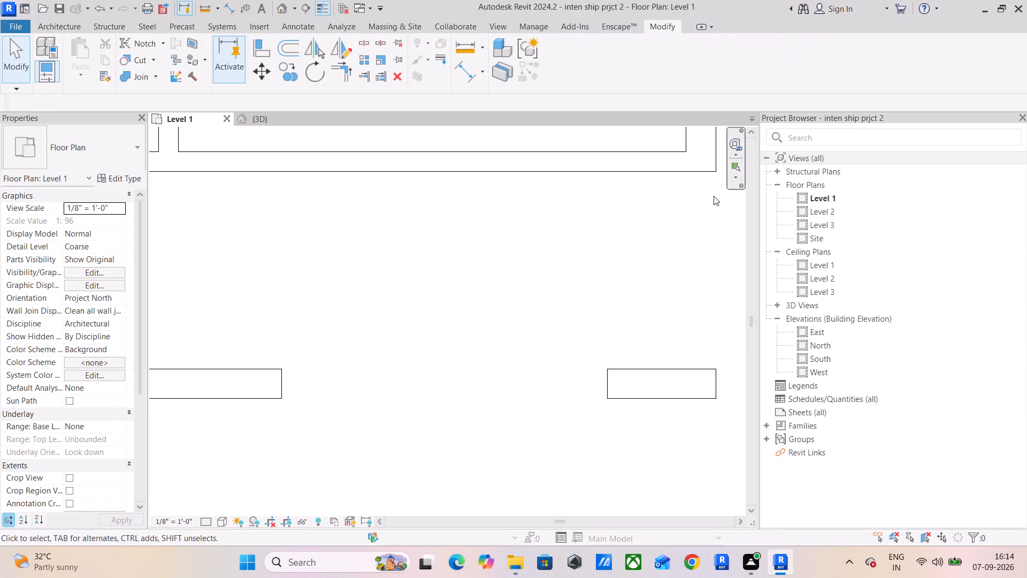
click(623, 396)
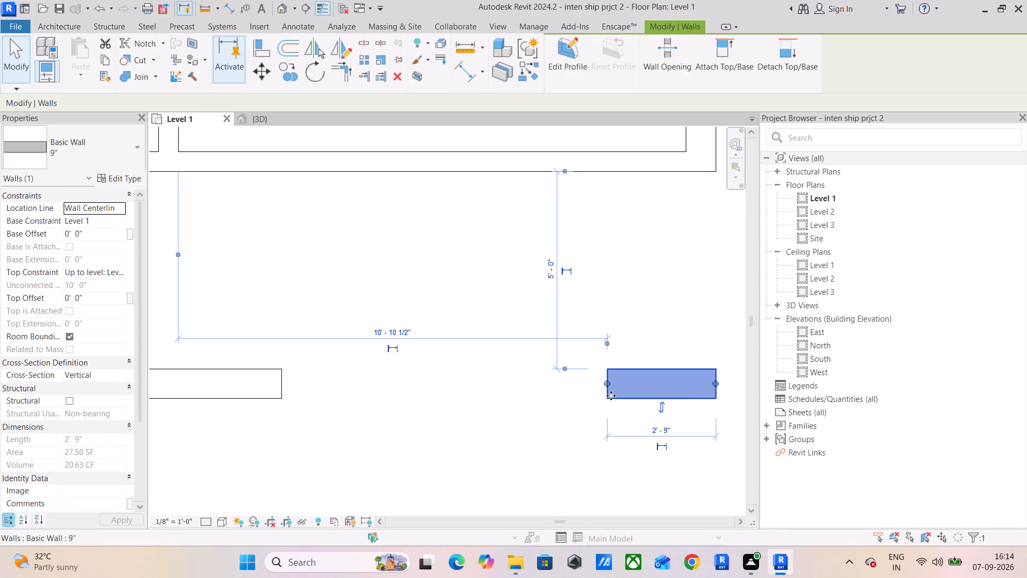
key(Delete)
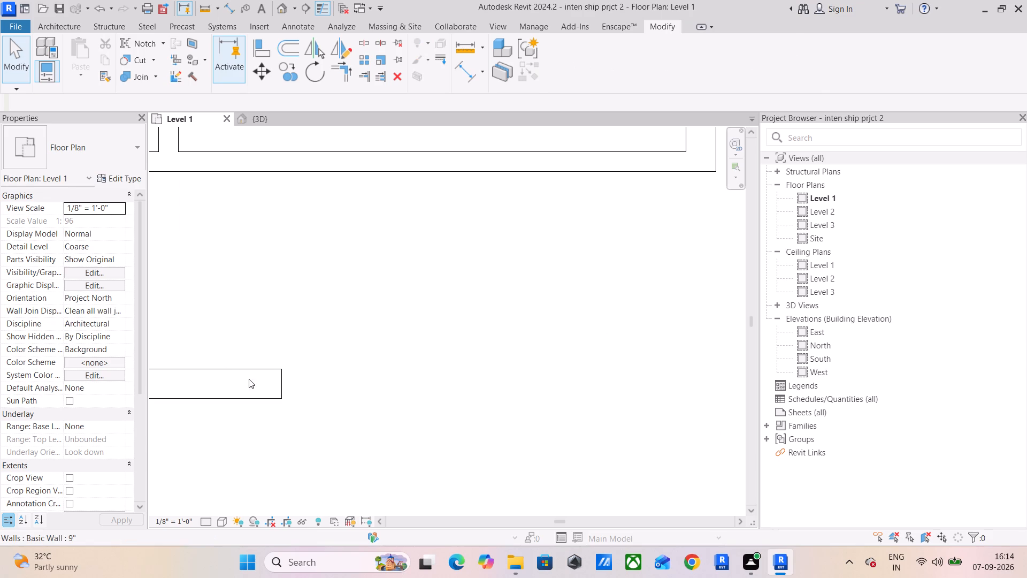
click(249, 379)
key(Delete)
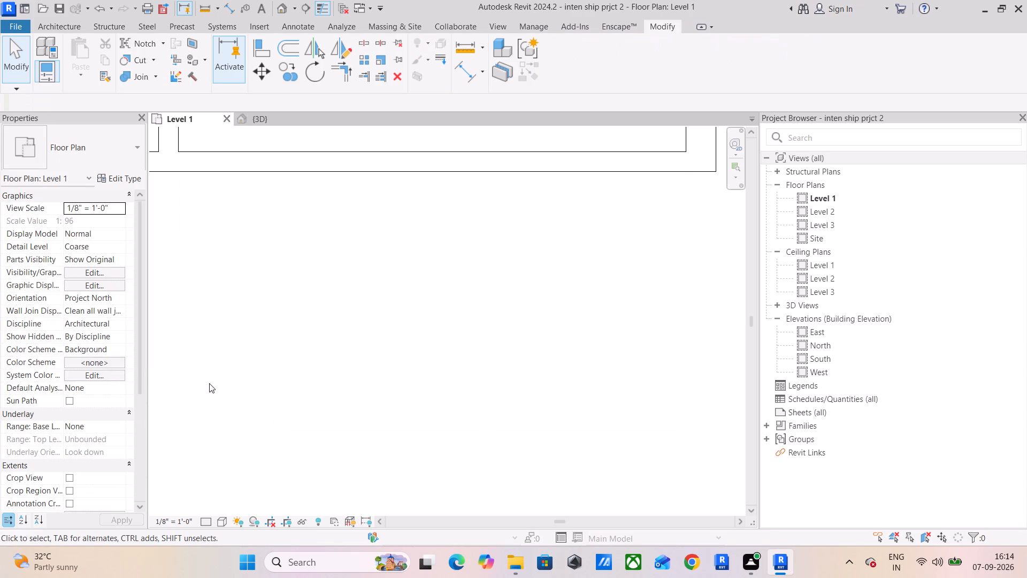
Pull the east end of the remaining 9" south wall back flush with the partition's east face, for a 12'-9" length.
middle_drag(209, 383, 547, 352)
click(348, 363)
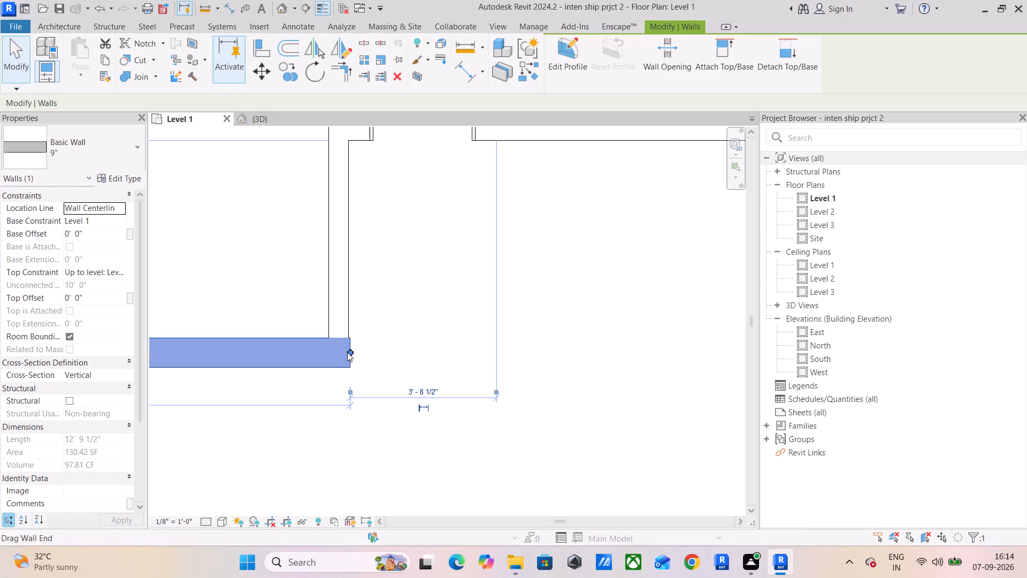
click(349, 352)
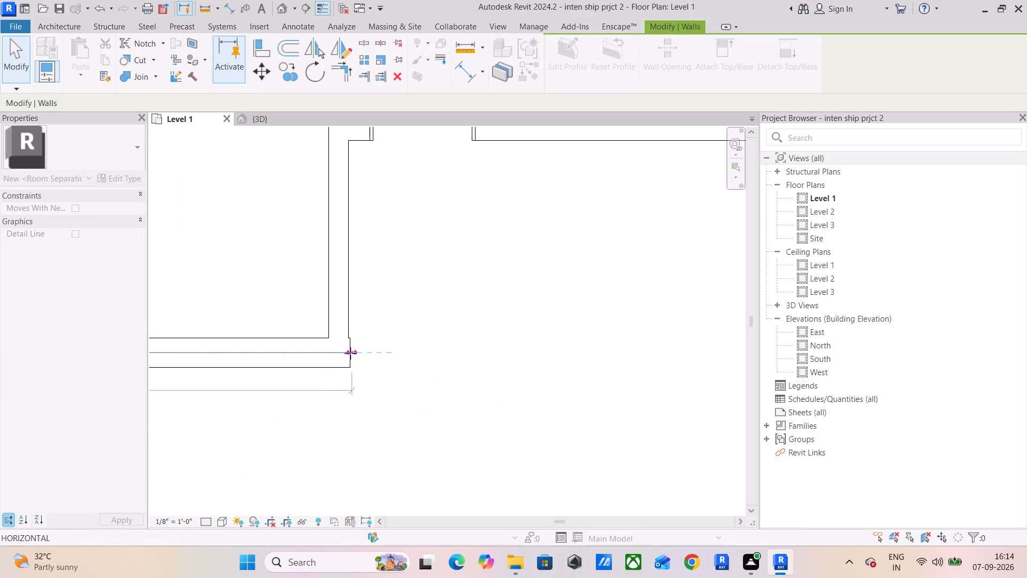
scroll(348, 354, up, 9)
drag(362, 348, 361, 347)
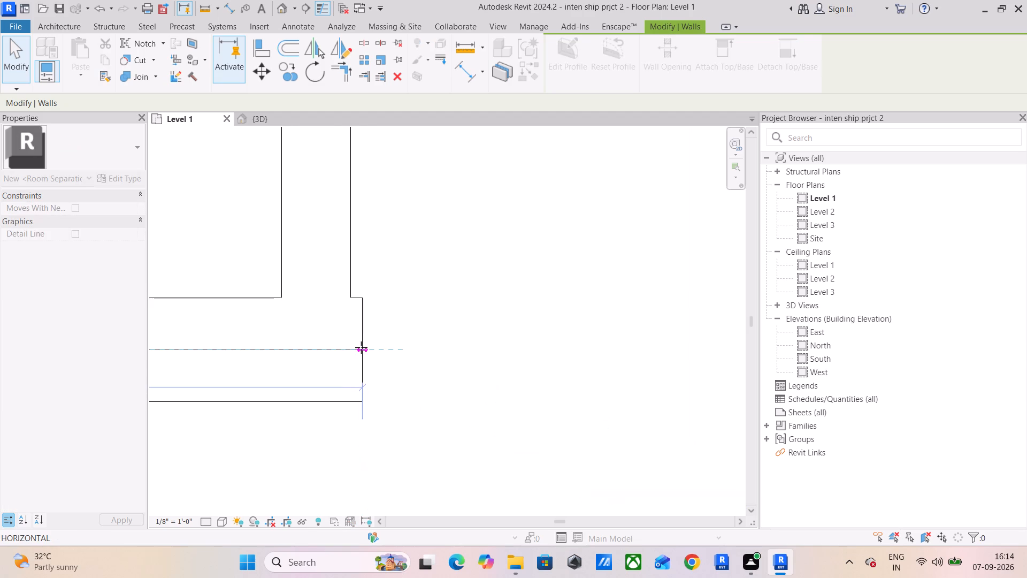
drag(361, 347, 356, 349)
key(Escape)
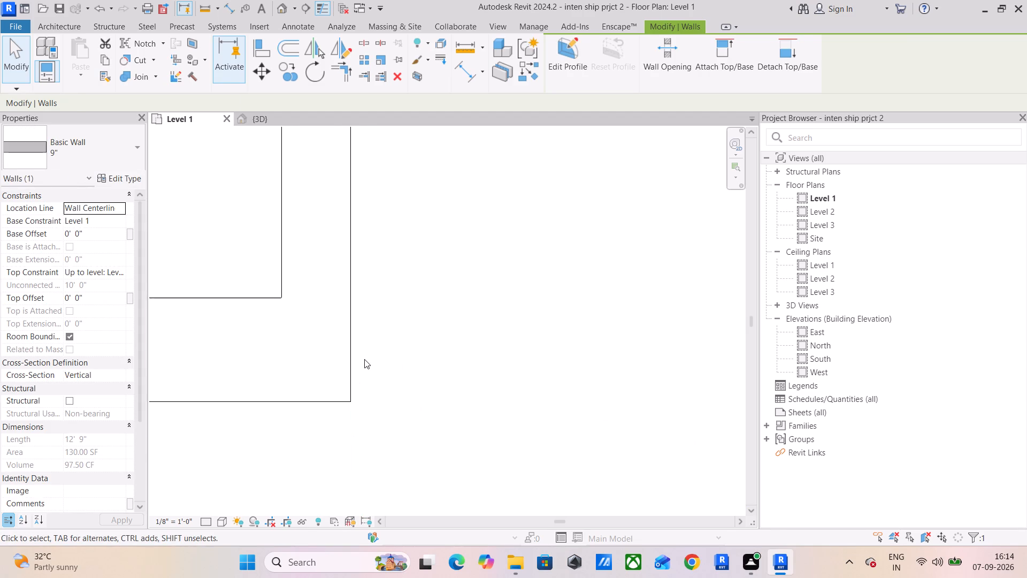
key(Escape)
key(Escape)
Examine both units' south fronts after the wall removals, on the Level 1 plan and in 3D.
scroll(364, 360, down, 6)
scroll(516, 376, down, 9)
shift+middle_drag(565, 360, 411, 349)
scroll(411, 345, down, 5)
shift+middle_drag(499, 346, 488, 350)
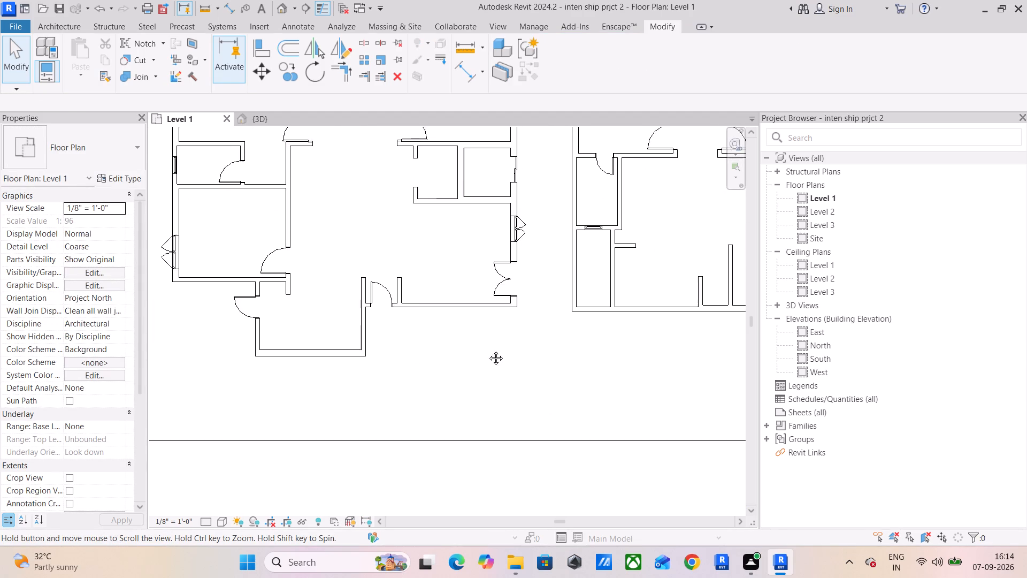
shift+middle_drag(488, 350, 476, 386)
click(258, 126)
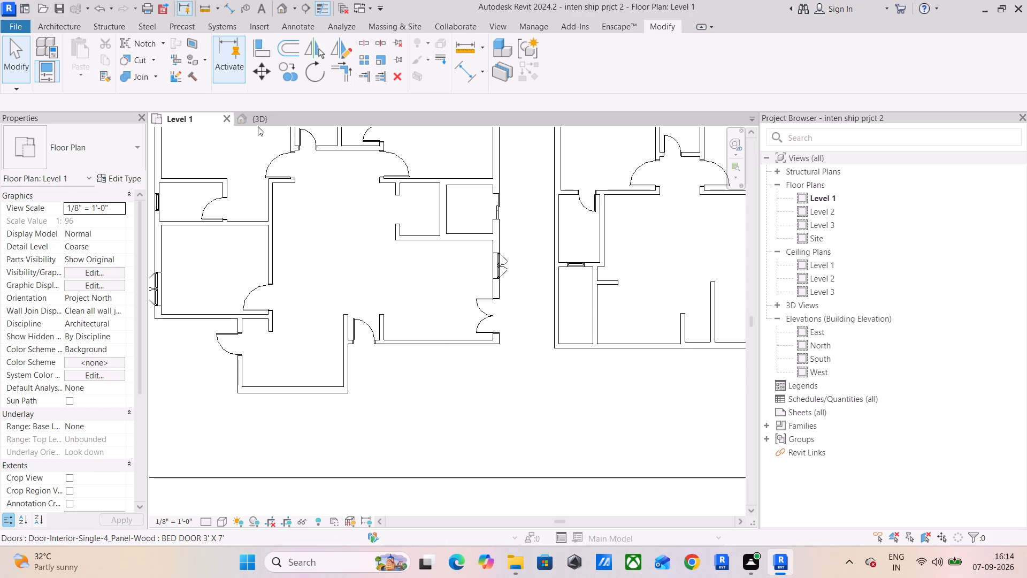
click(262, 118)
scroll(446, 267, down, 2)
shift+middle_drag(564, 291, 530, 305)
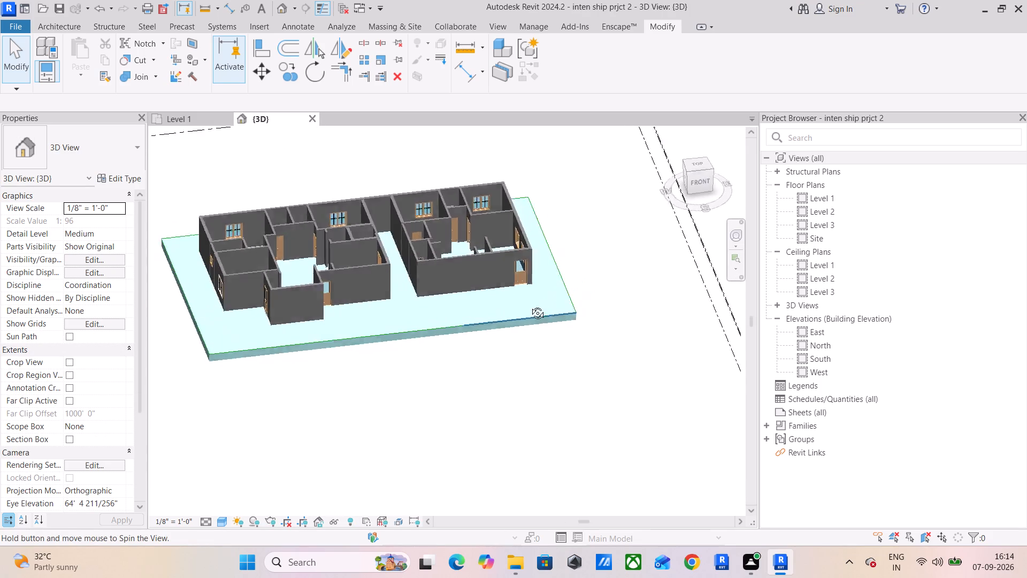
shift+middle_drag(530, 305, 425, 287)
scroll(255, 271, up, 7)
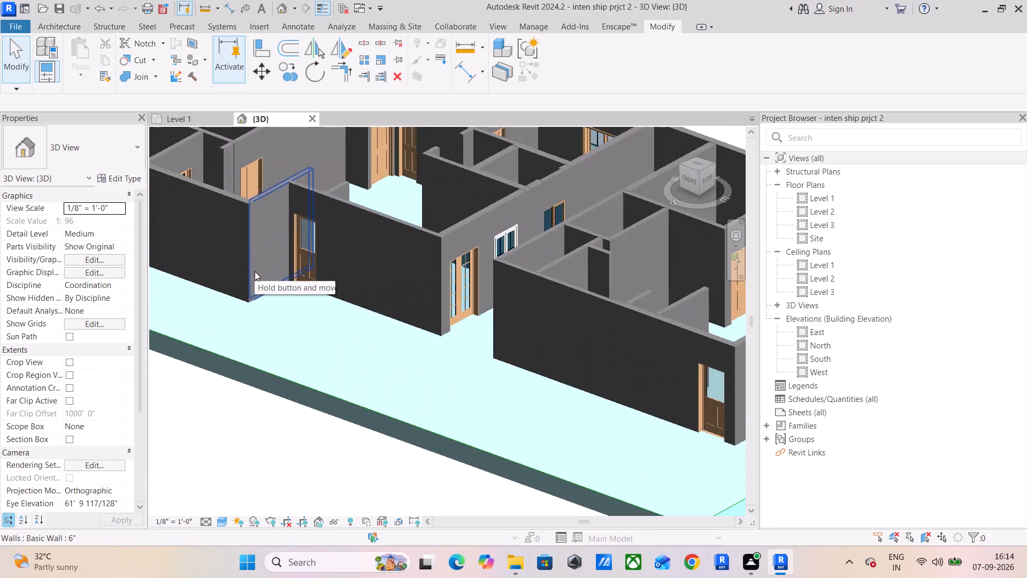
scroll(255, 271, down, 4)
shift+middle_drag(287, 299, 366, 305)
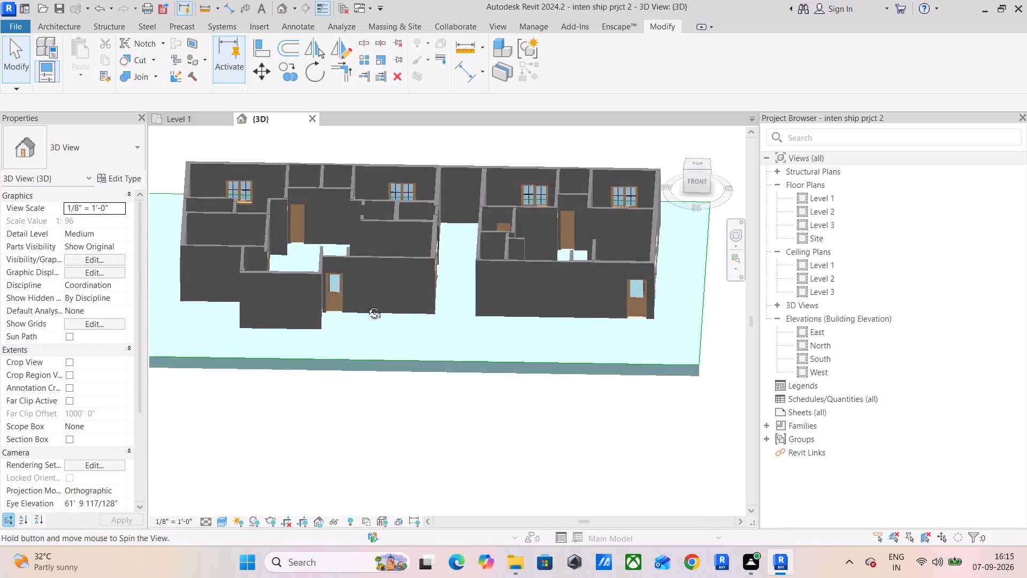
Inspect the west unit in 3D from the south, including its interior 2' x 7' four-panel wood door.
shift+middle_drag(366, 305, 350, 303)
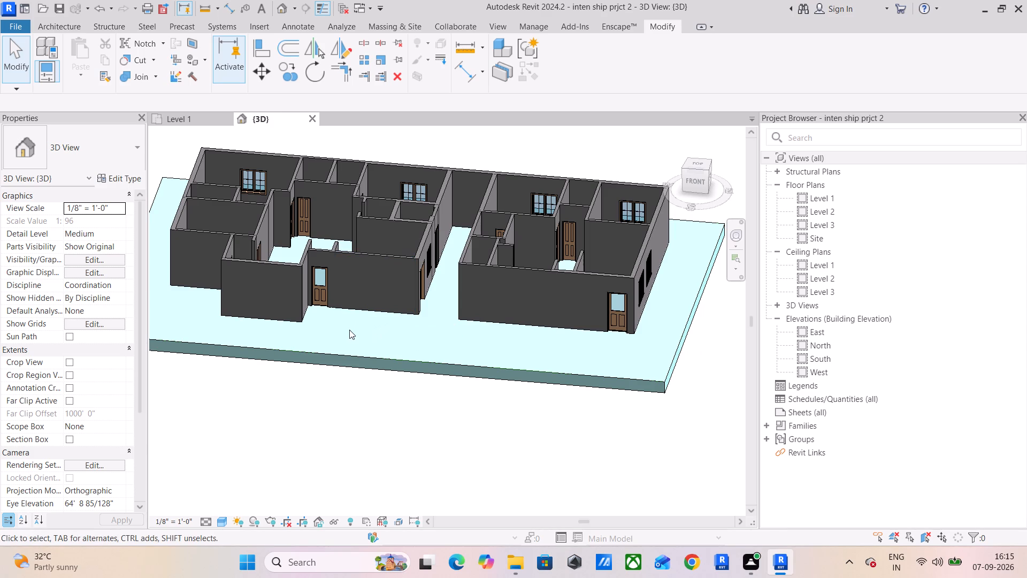
scroll(349, 330, down, 3)
scroll(347, 331, up, 4)
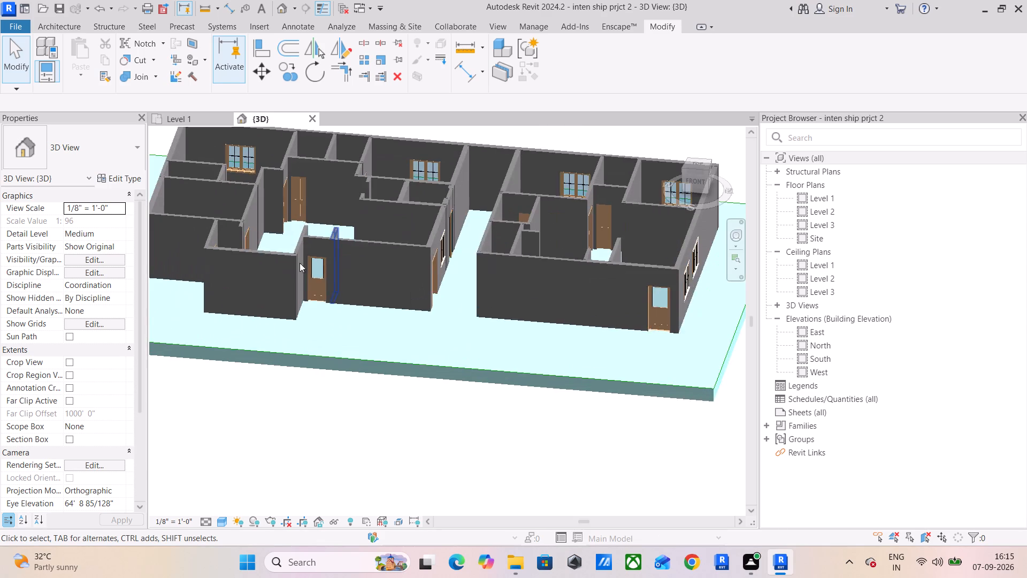
middle_drag(291, 227, 324, 323)
scroll(319, 302, up, 11)
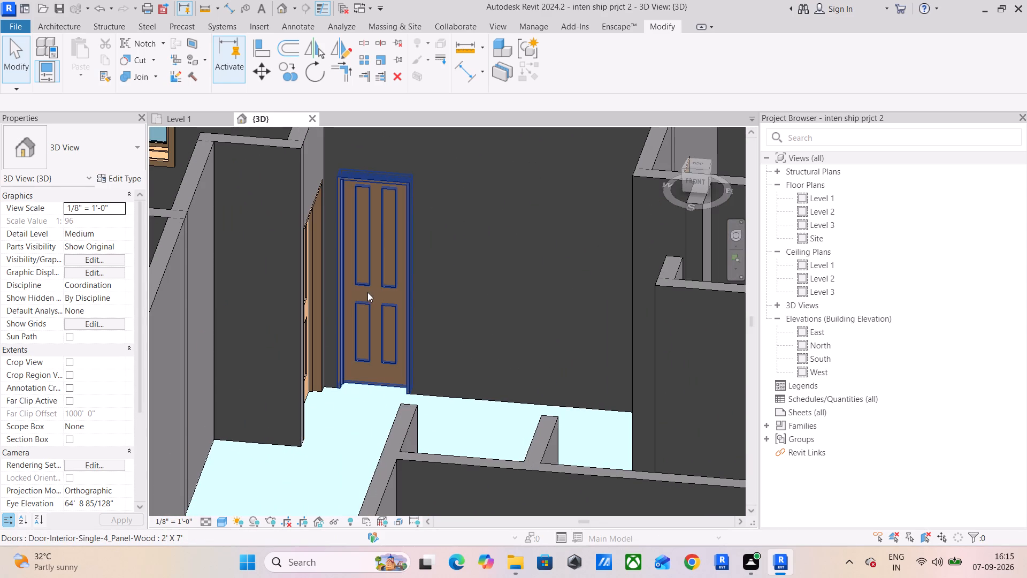
scroll(509, 396, down, 3)
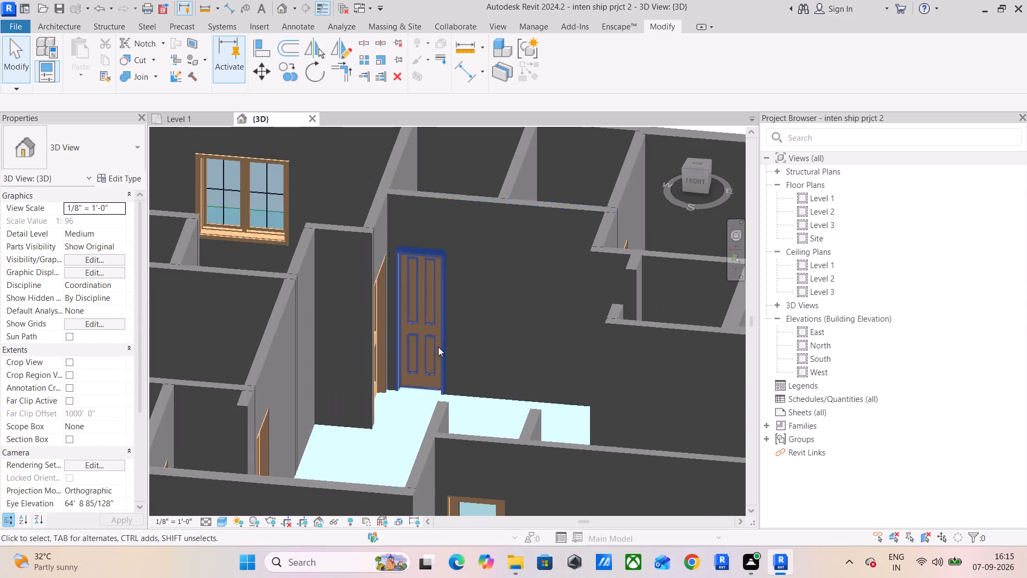
click(426, 333)
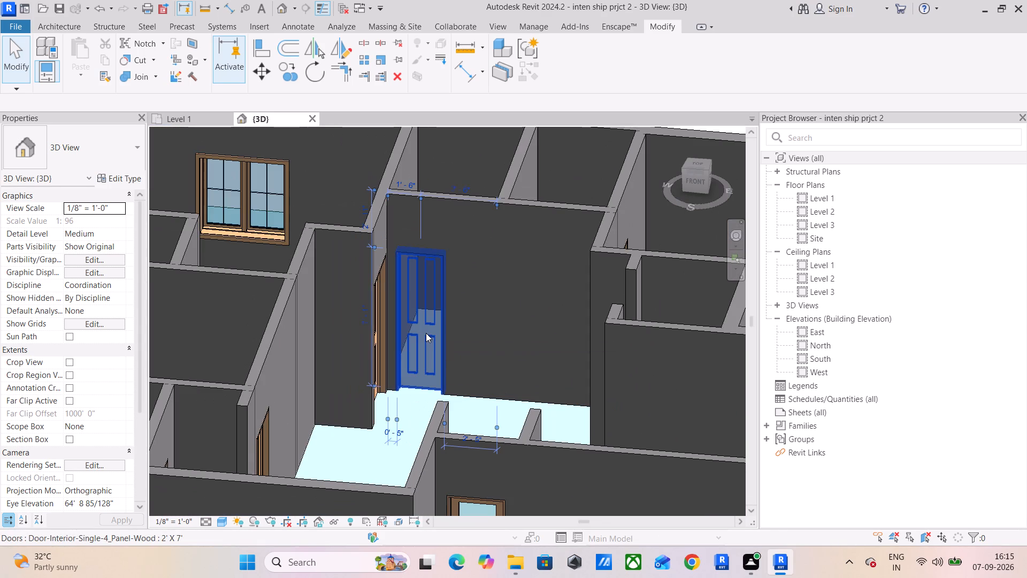
scroll(470, 345, down, 4)
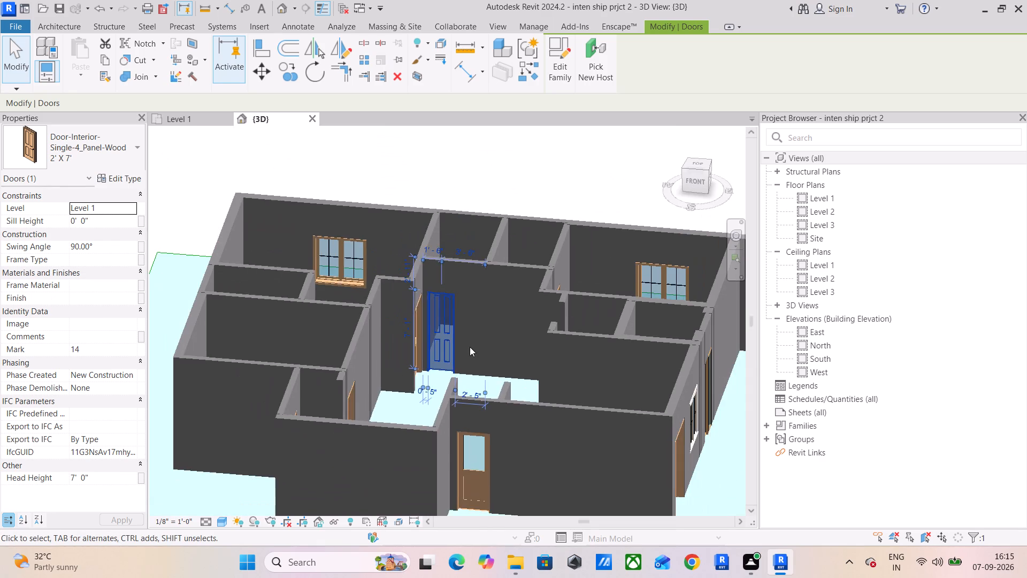
key(Escape)
key(Escape)
key(Escape)
key(Escape)
scroll(635, 358, down, 4)
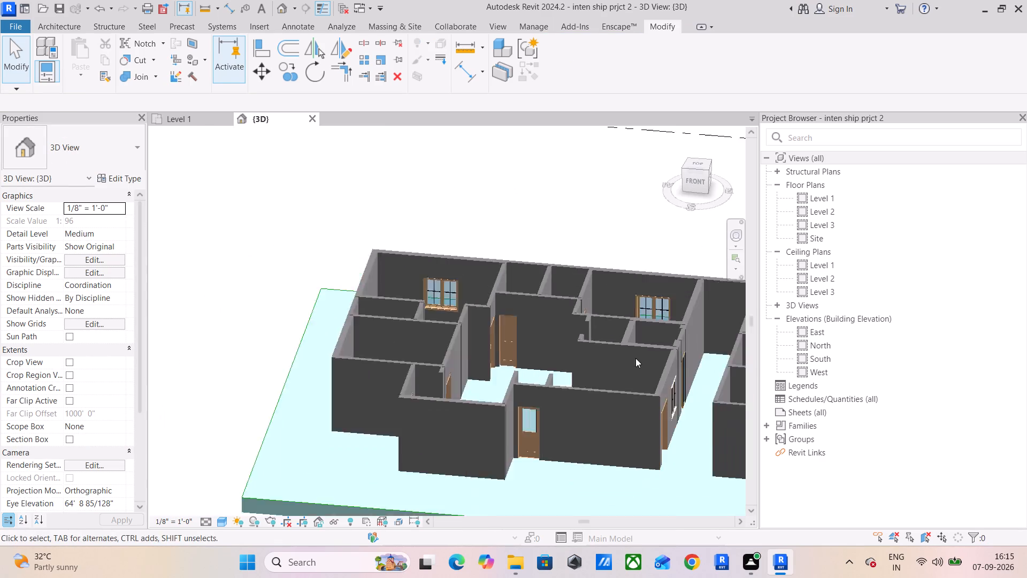
scroll(635, 358, down, 1)
shift+middle_drag(593, 457, 603, 449)
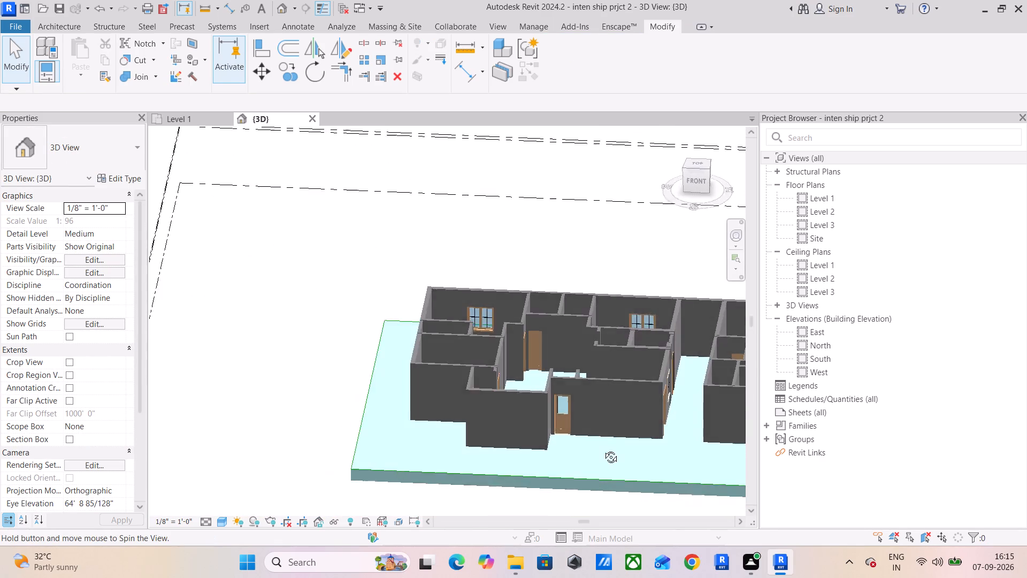
shift+middle_drag(603, 449, 612, 384)
Review the whole building in 3D from the front and from the southeast, and return to the Level 1 plan.
click(696, 180)
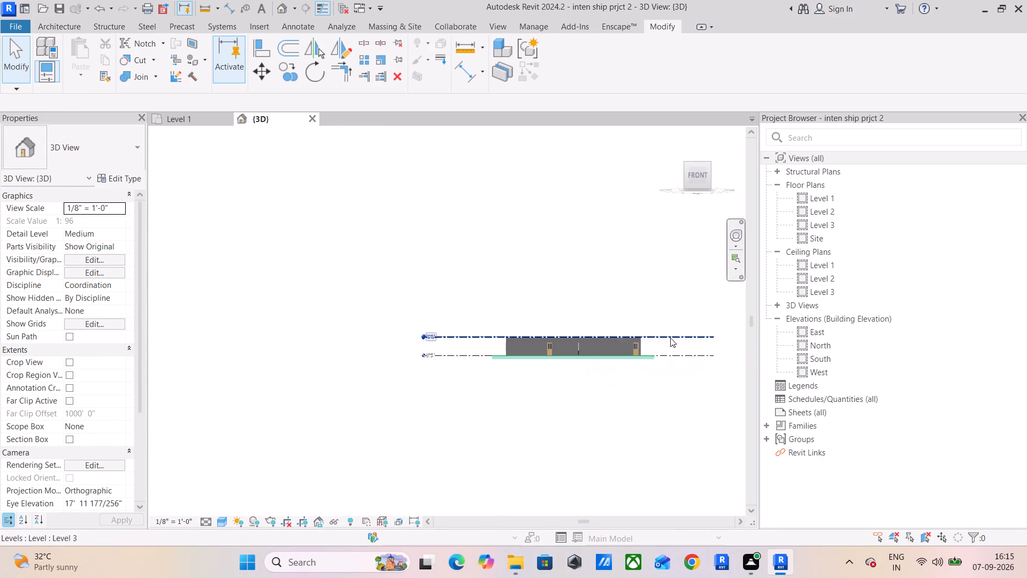
scroll(416, 309, up, 11)
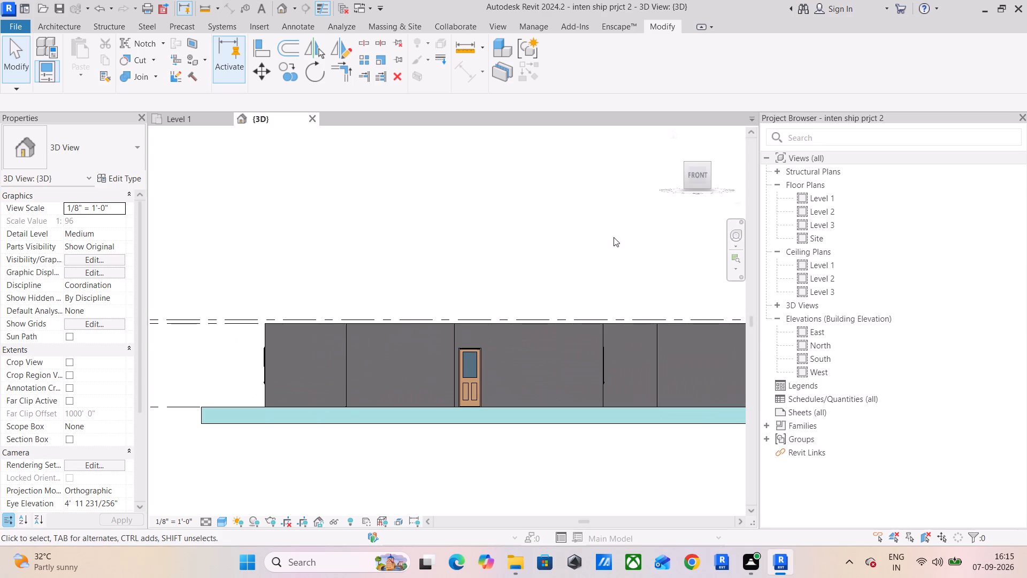
shift+middle_drag(579, 260, 496, 337)
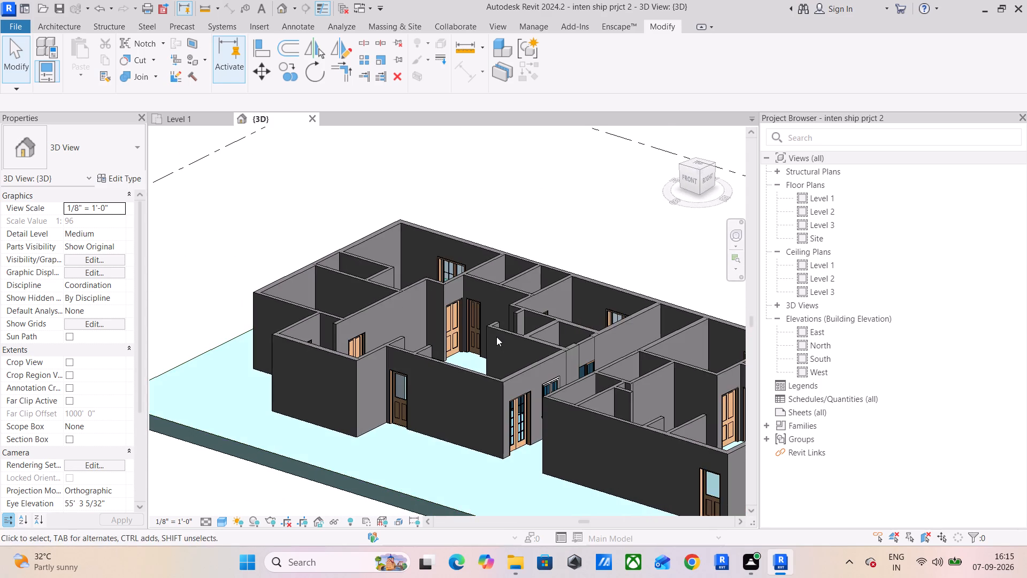
scroll(496, 337, down, 5)
shift+middle_click(530, 416)
shift+middle_drag(557, 428, 570, 433)
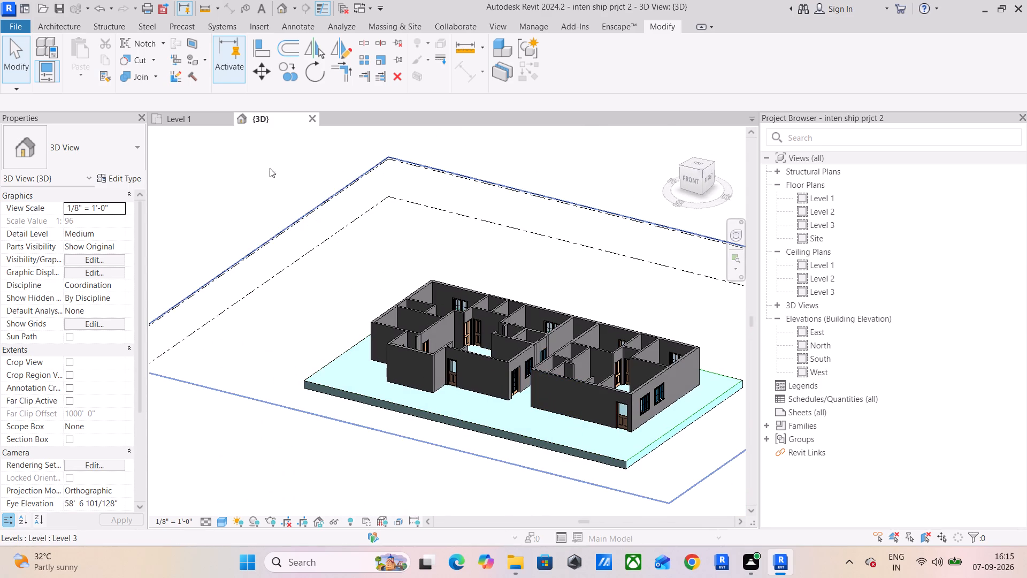
click(205, 125)
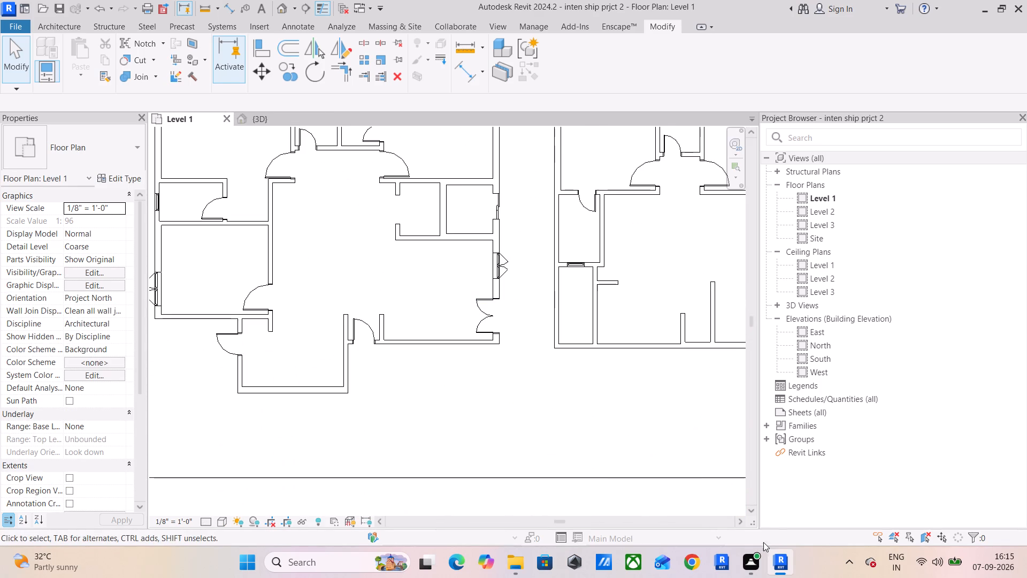
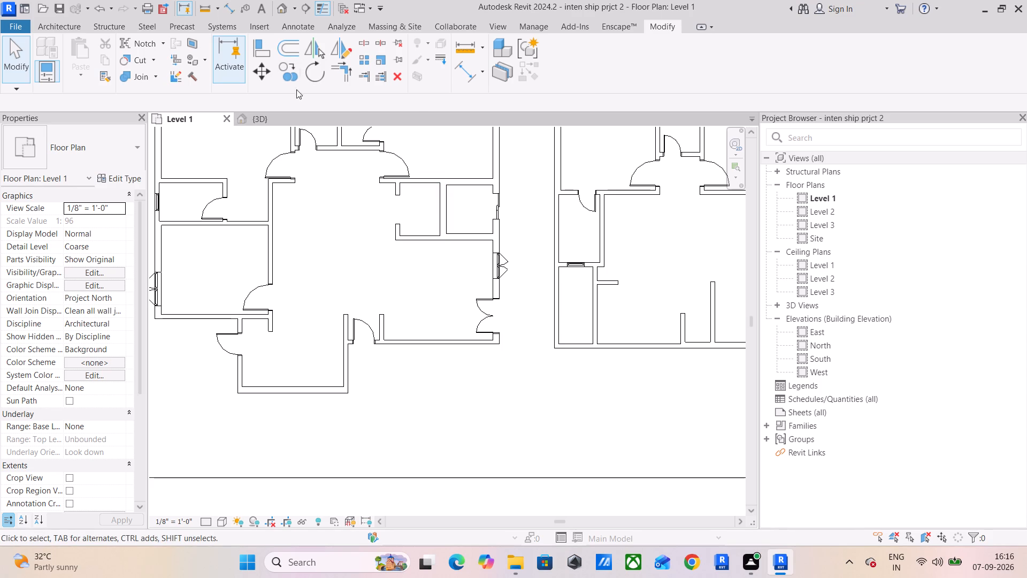
Start a stair from Level 1 to Level 2 and set its desired number of risers to 20.
middle_drag(452, 160, 342, 354)
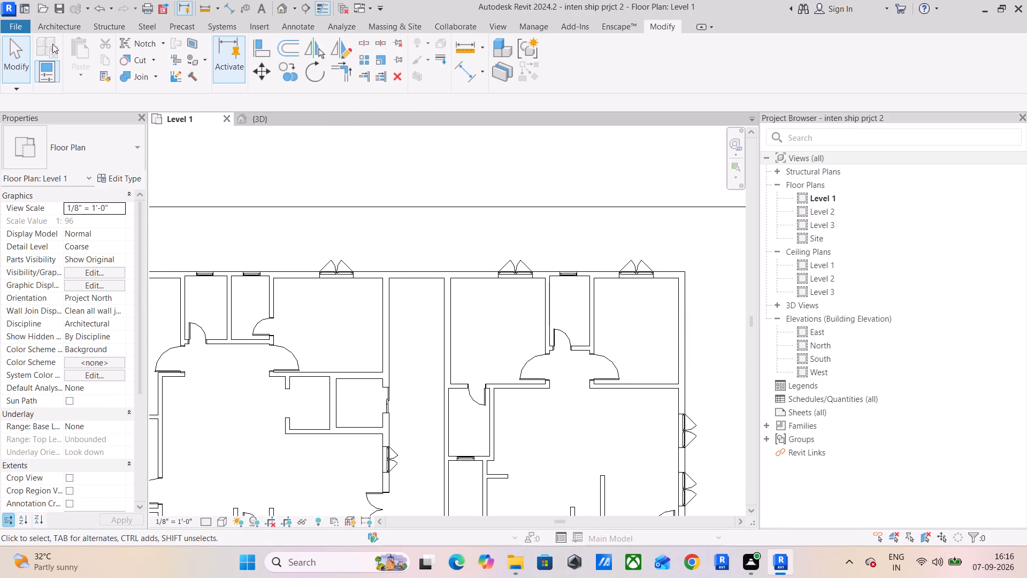
click(56, 21)
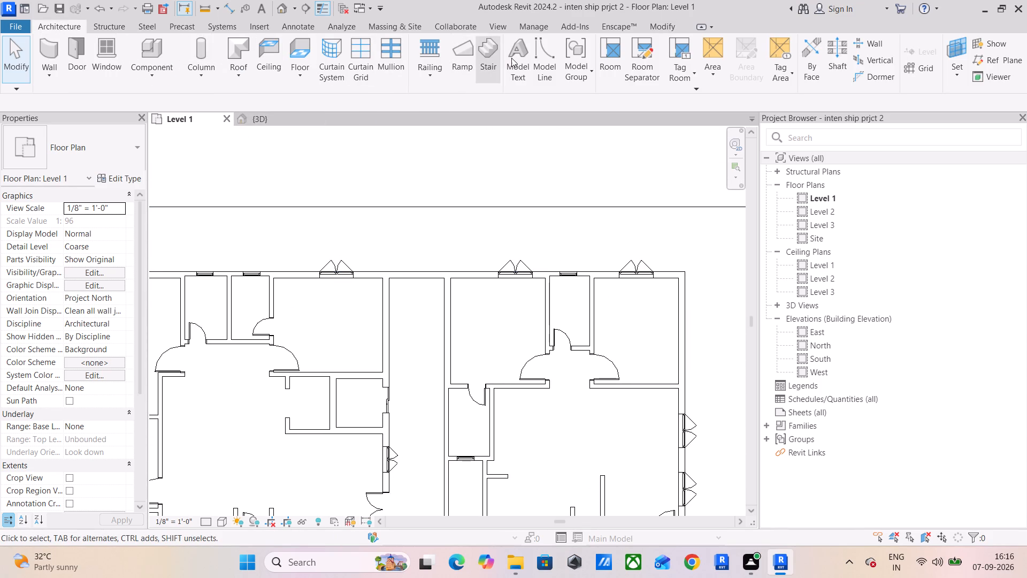
click(488, 58)
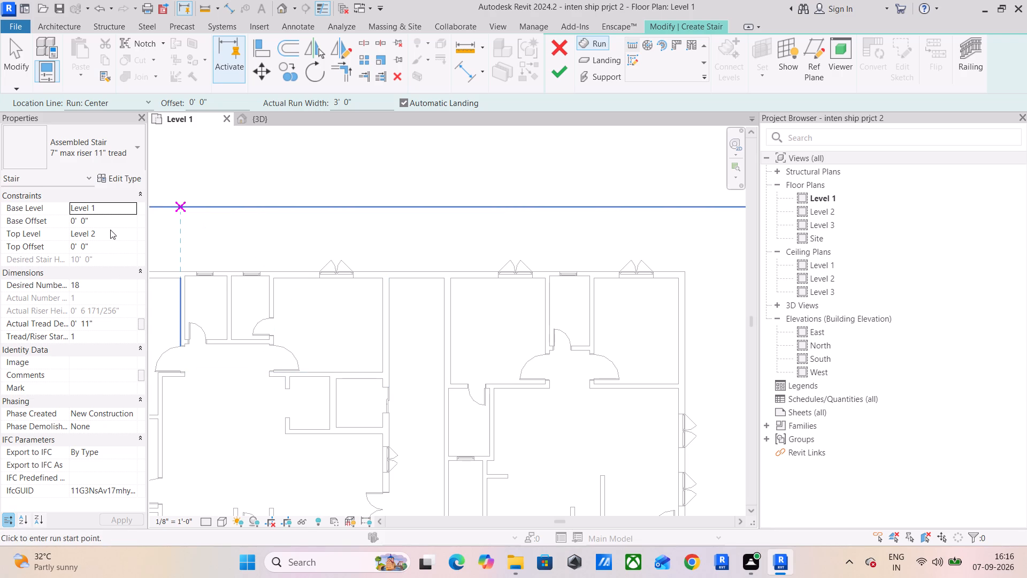
click(108, 282)
text(20)
key(Return)
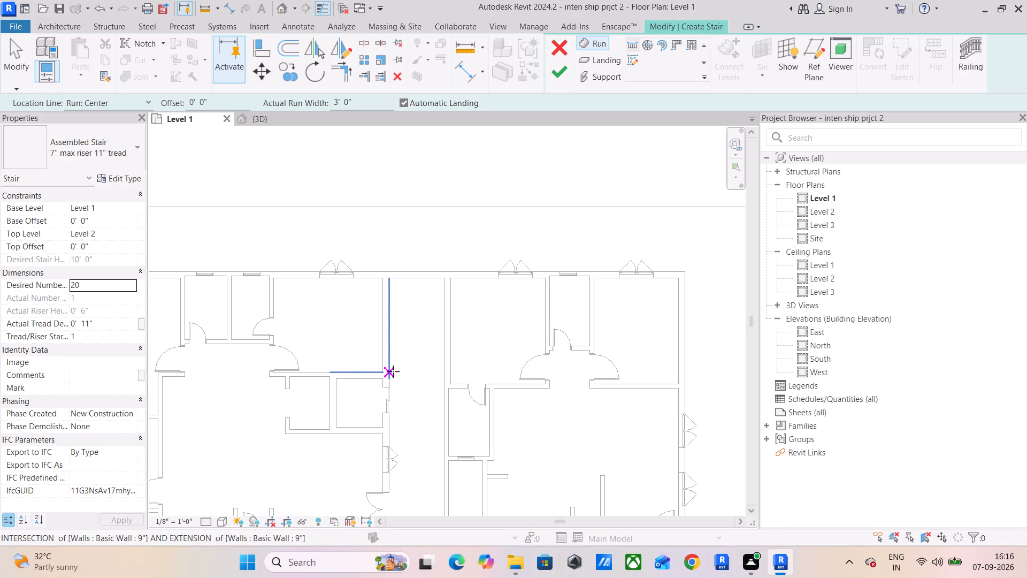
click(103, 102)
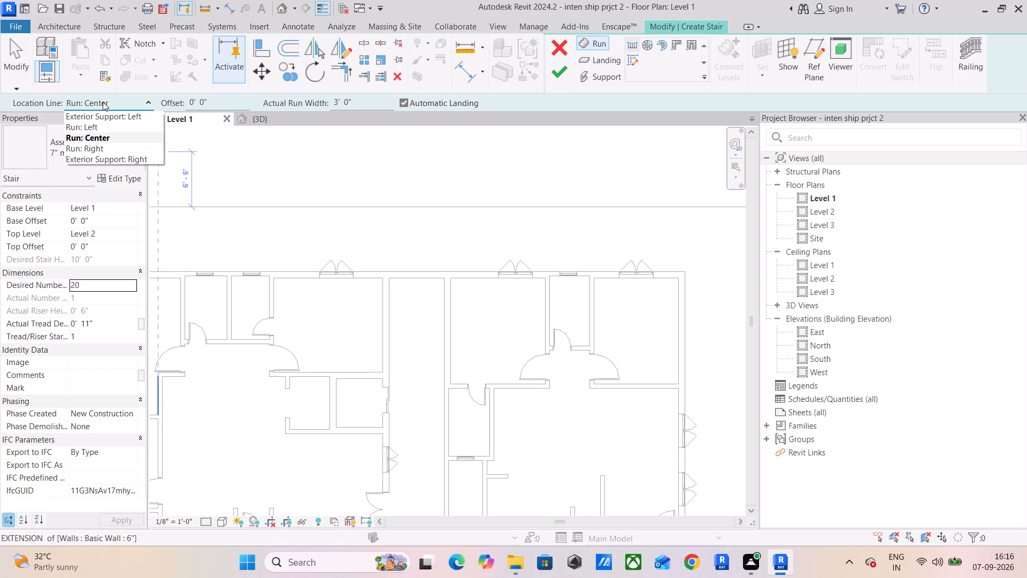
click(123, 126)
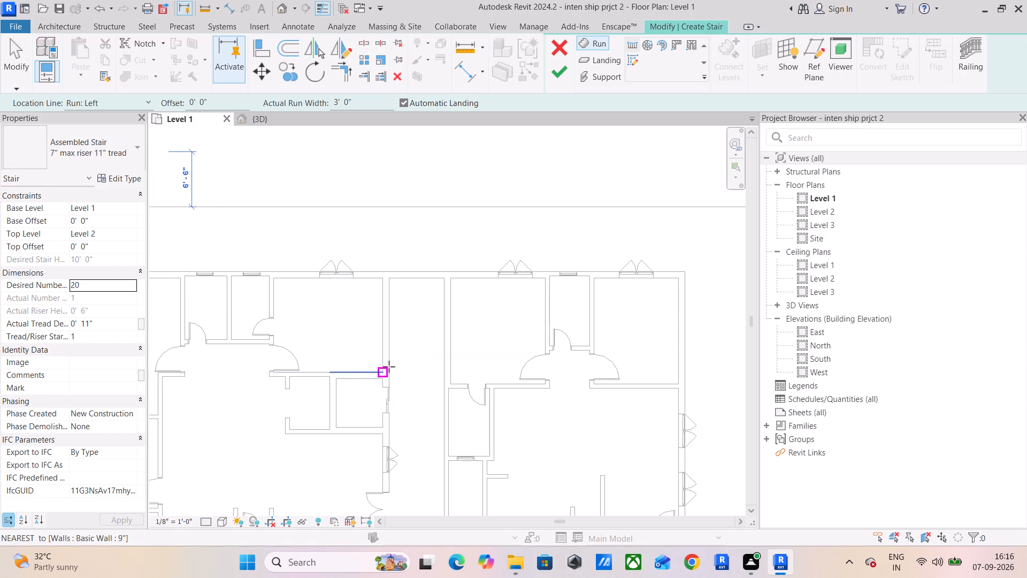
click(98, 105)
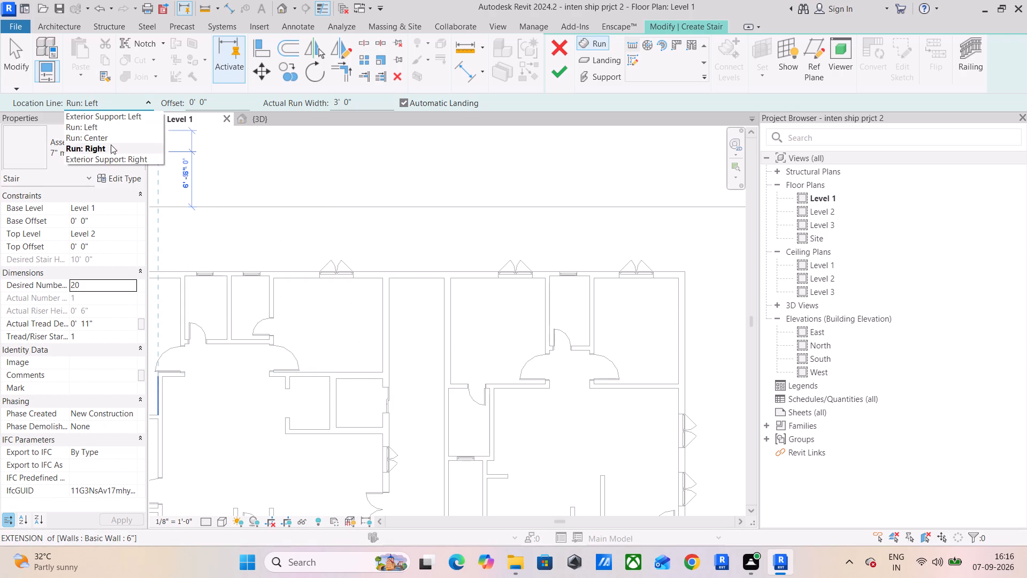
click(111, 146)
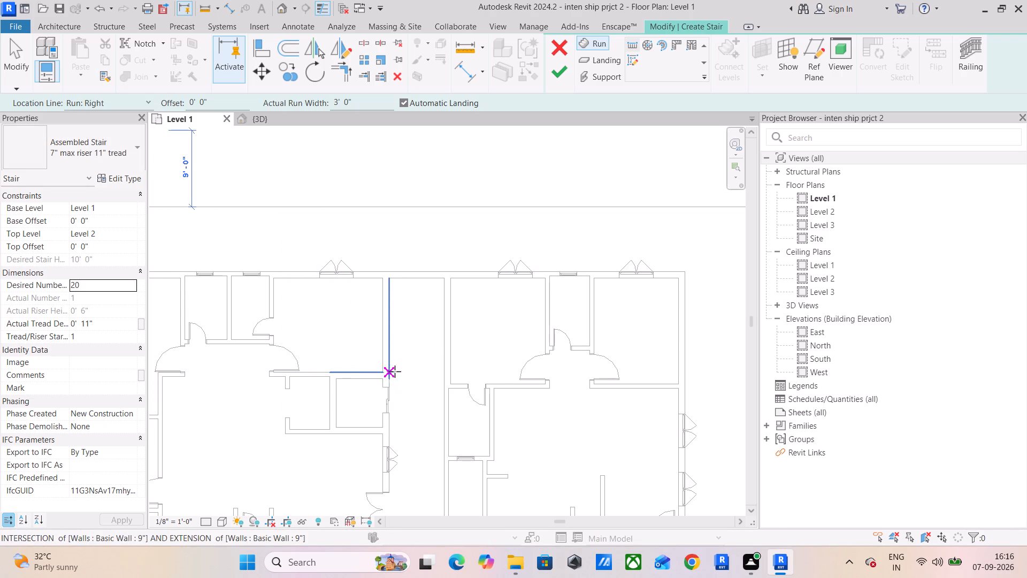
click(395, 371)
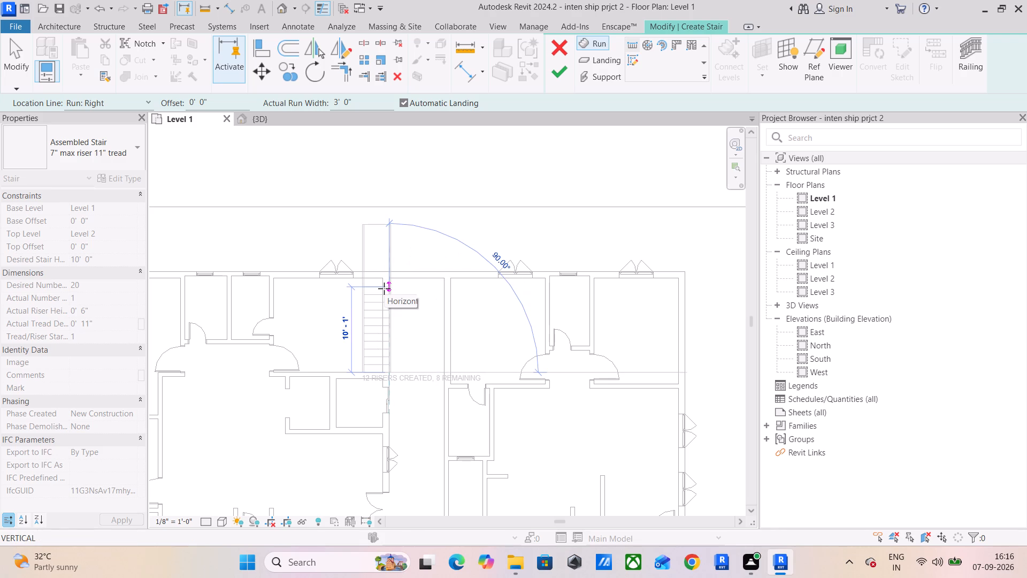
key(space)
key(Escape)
Using location line Run: Left, draw the first 9-riser run, about 7'-4" long, along the stairwell's left wall from the room corner.
click(92, 102)
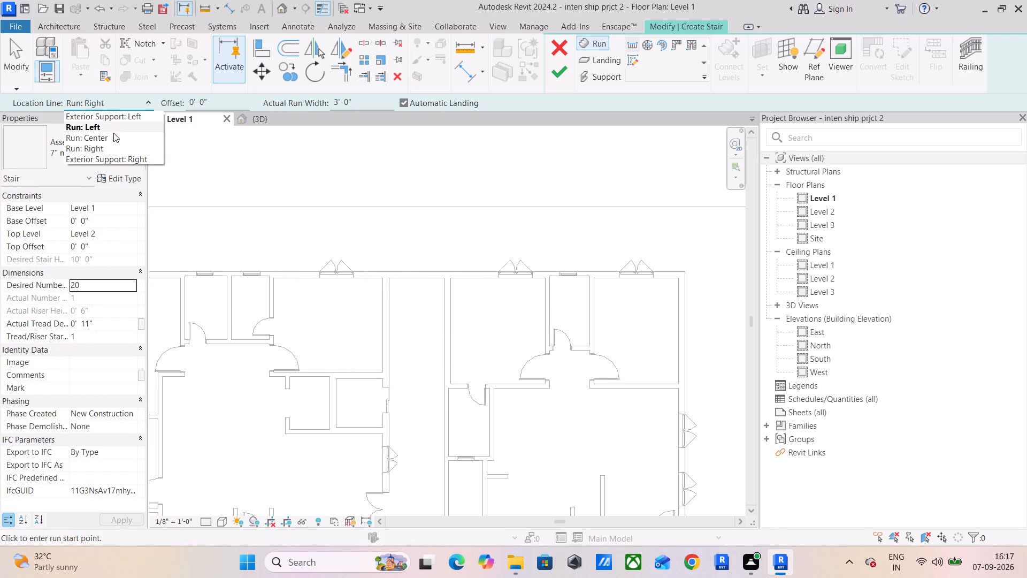
click(112, 129)
click(389, 372)
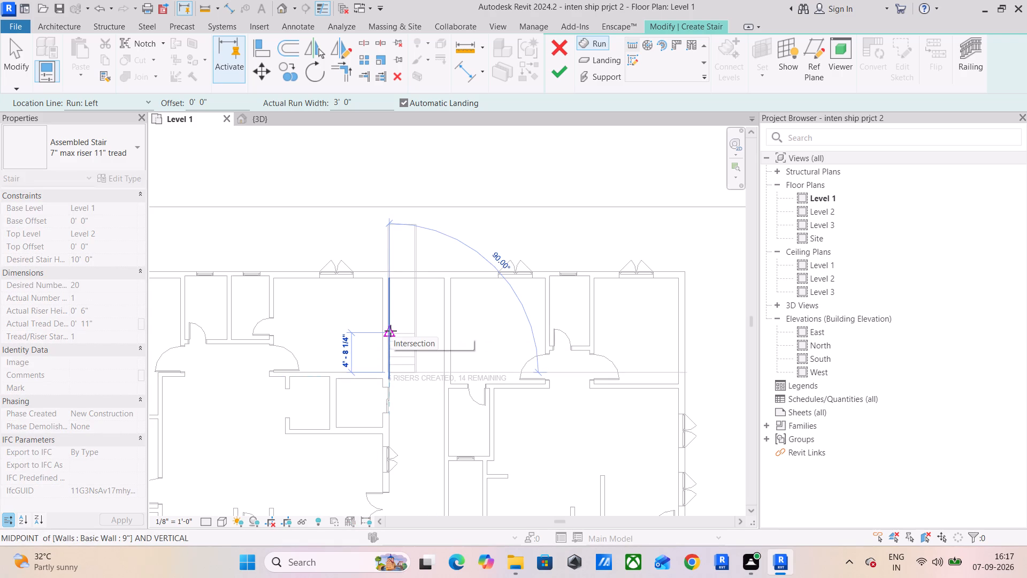
scroll(390, 331, up, 3)
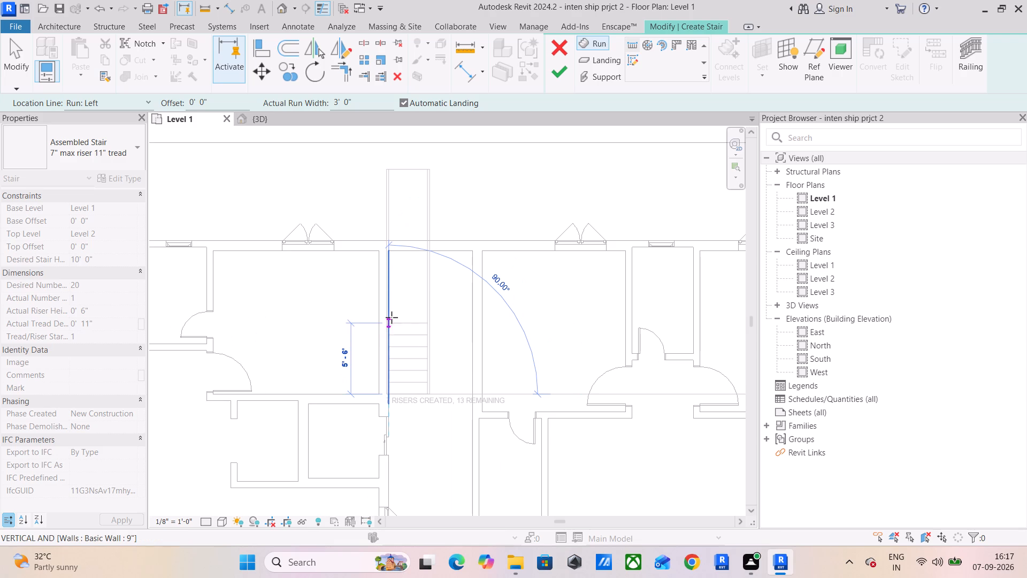
click(389, 298)
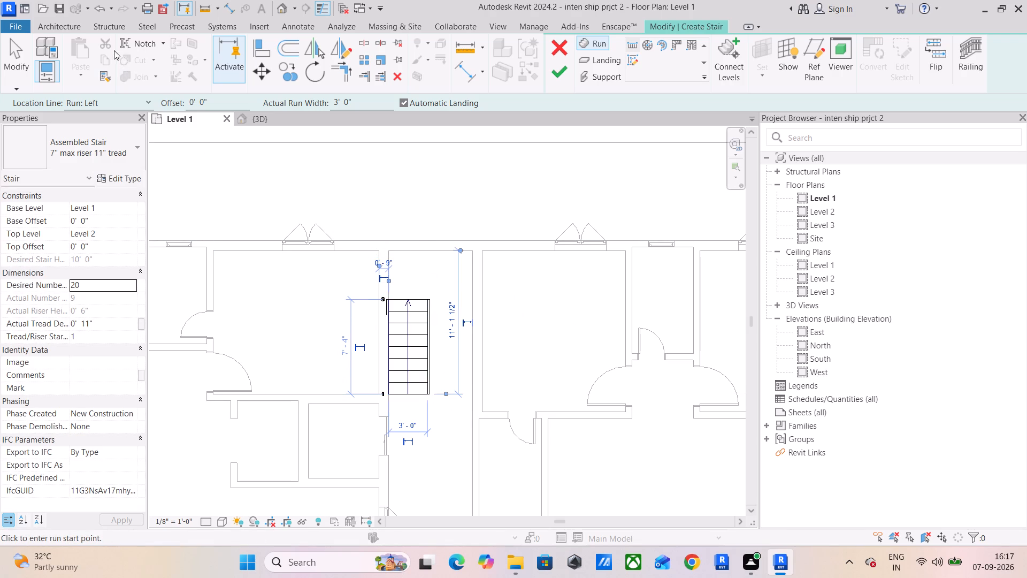
Using location line Run: Right, draw the 11-riser return run, about 9'-2" long, beside the first run with an automatic landing, and finish the stair.
click(112, 102)
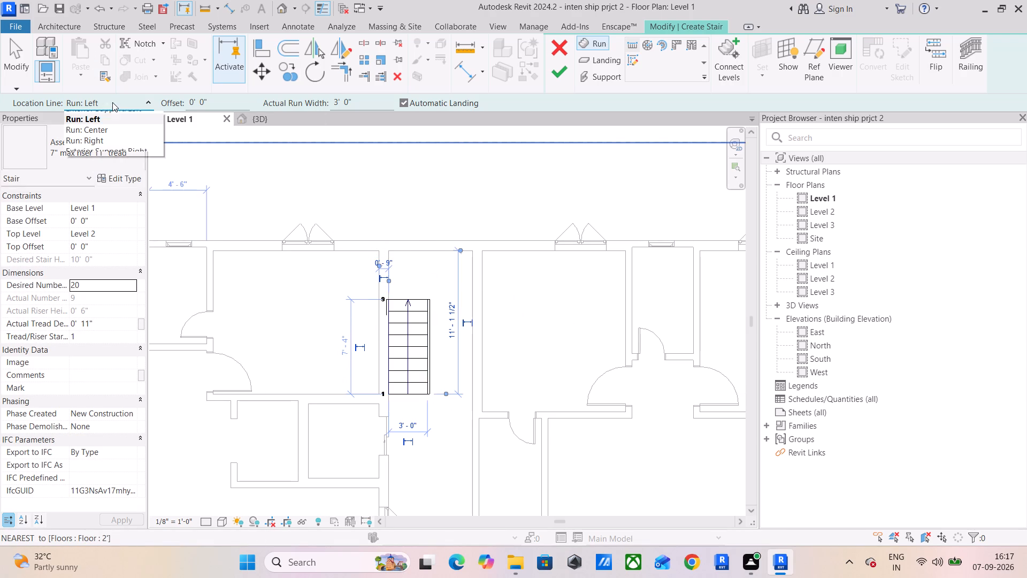
click(113, 147)
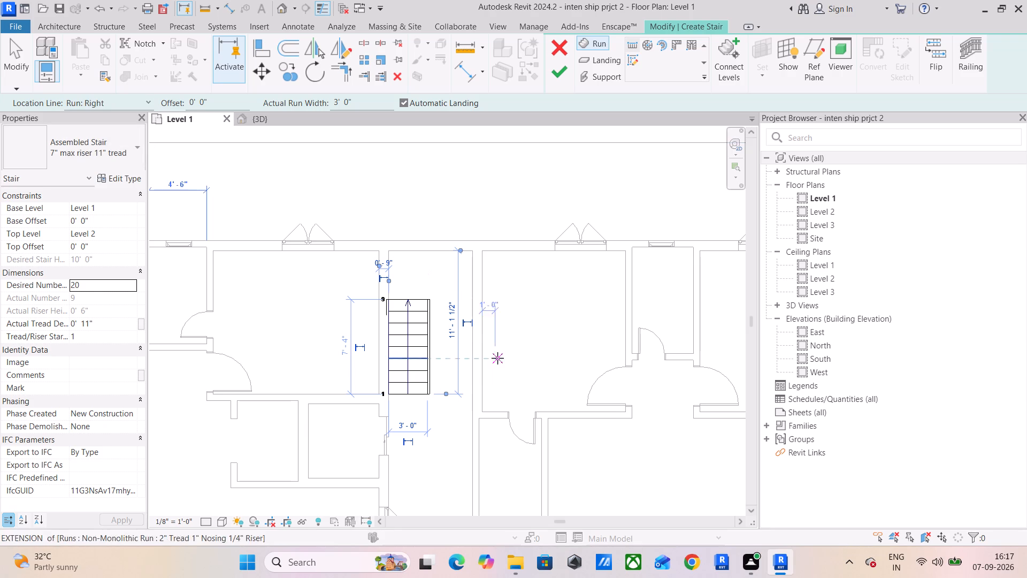
click(468, 302)
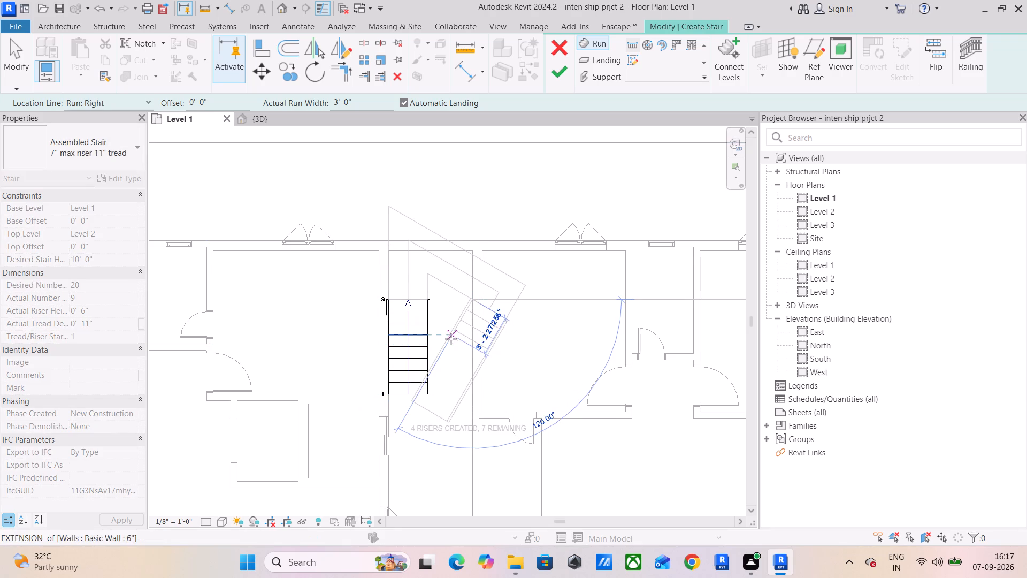
key(Escape)
click(431, 300)
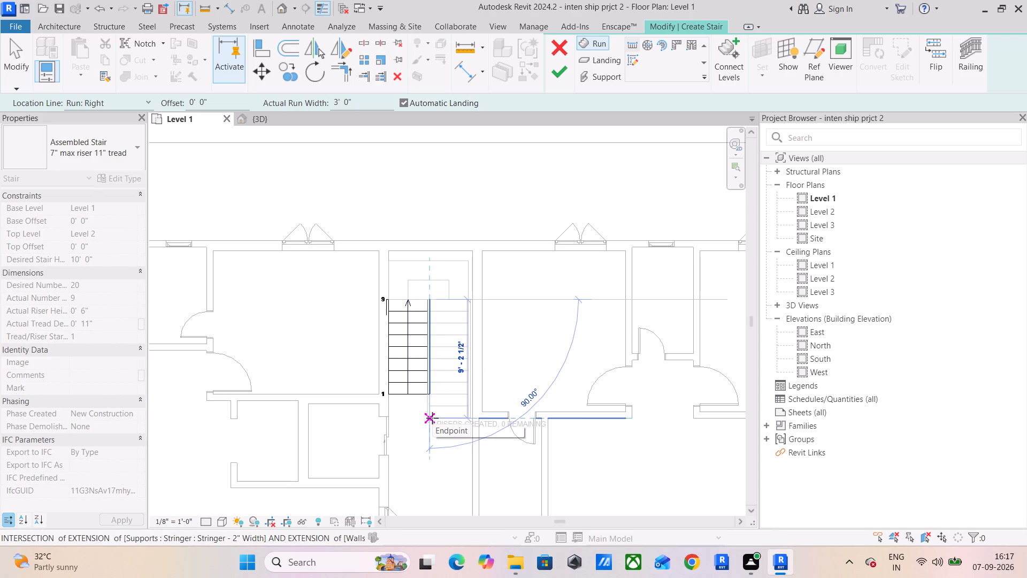
click(432, 419)
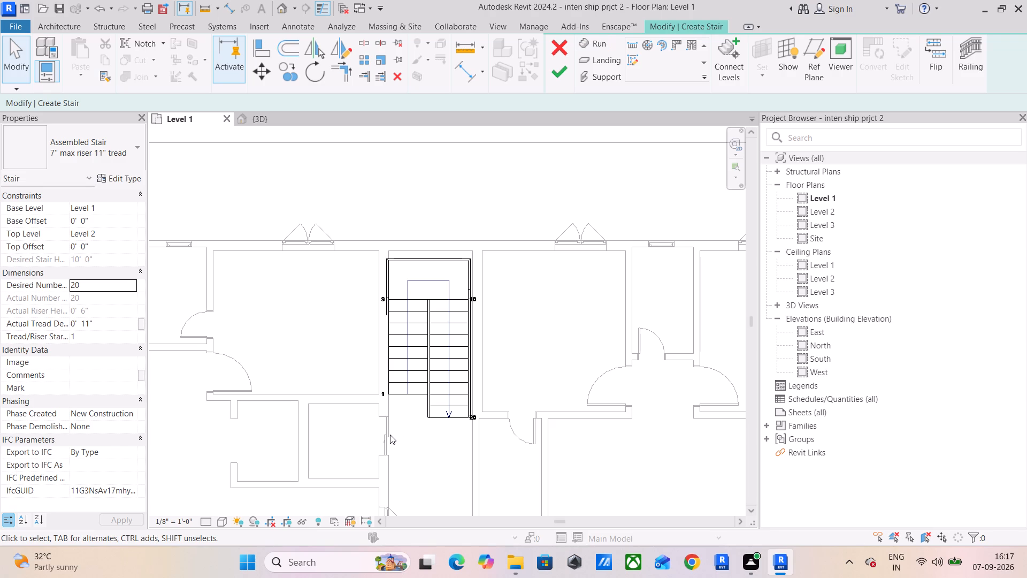
click(557, 73)
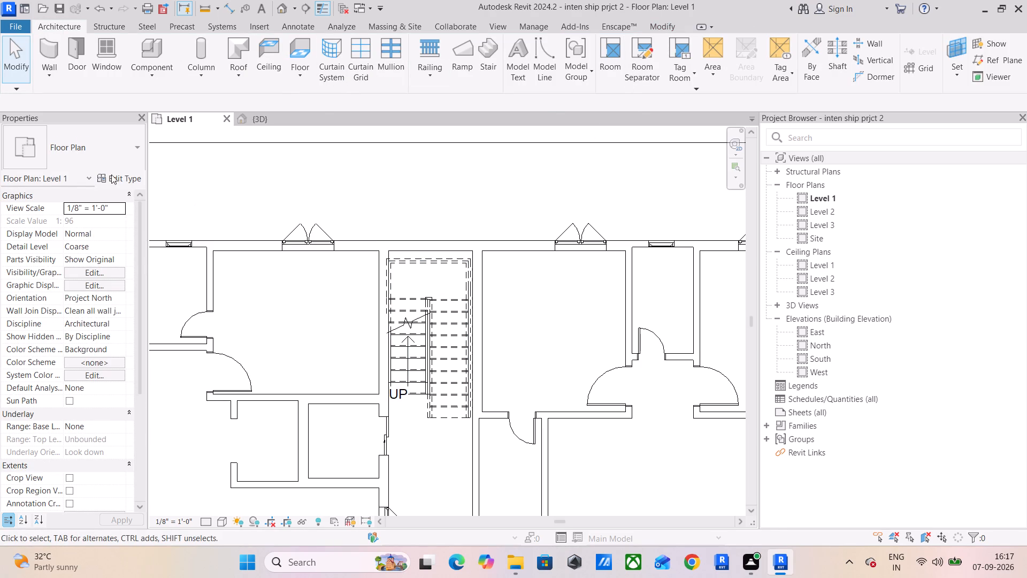
click(405, 302)
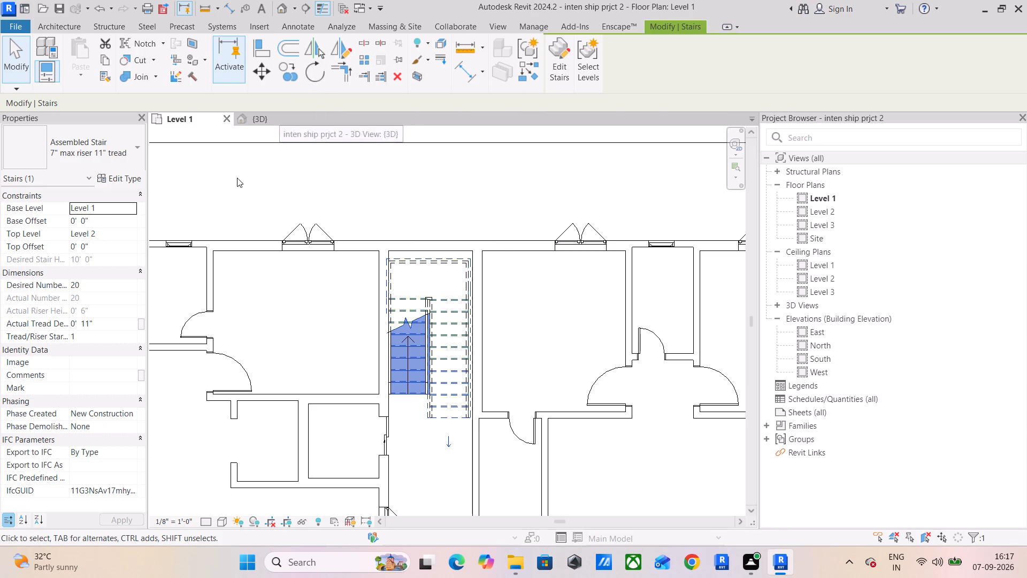
key(Escape)
key(Escape)
key(Escape)
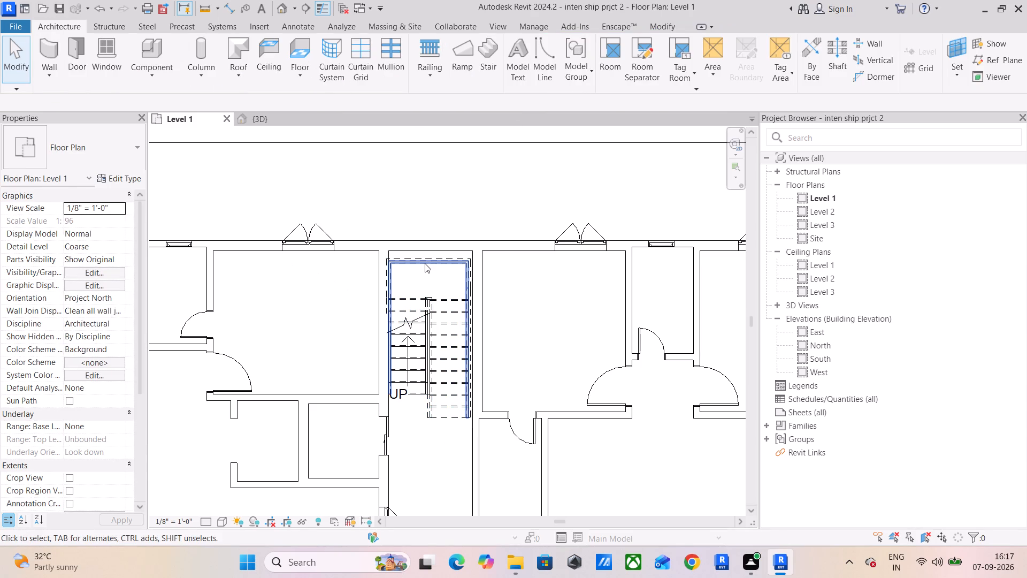
In the 3D view, delete the stair's outer wall-side railing.
click(271, 115)
scroll(583, 330, up, 10)
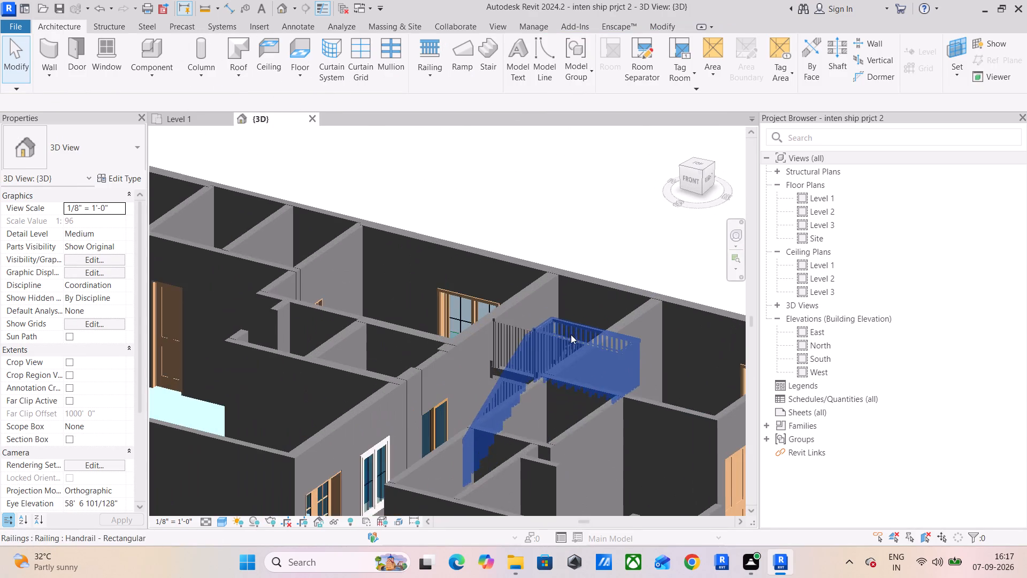
shift+middle_drag(512, 370, 617, 361)
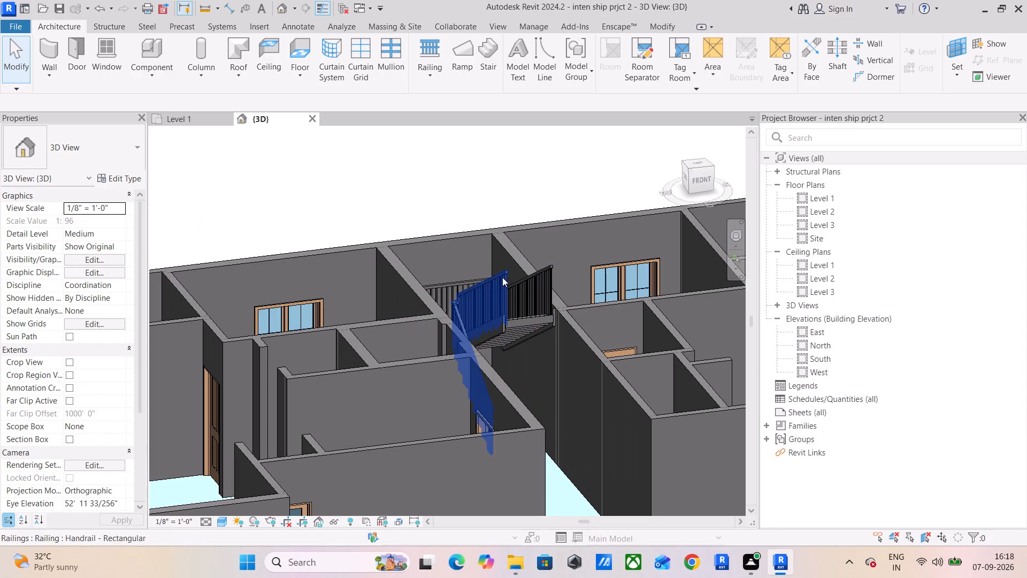
click(502, 277)
click(531, 278)
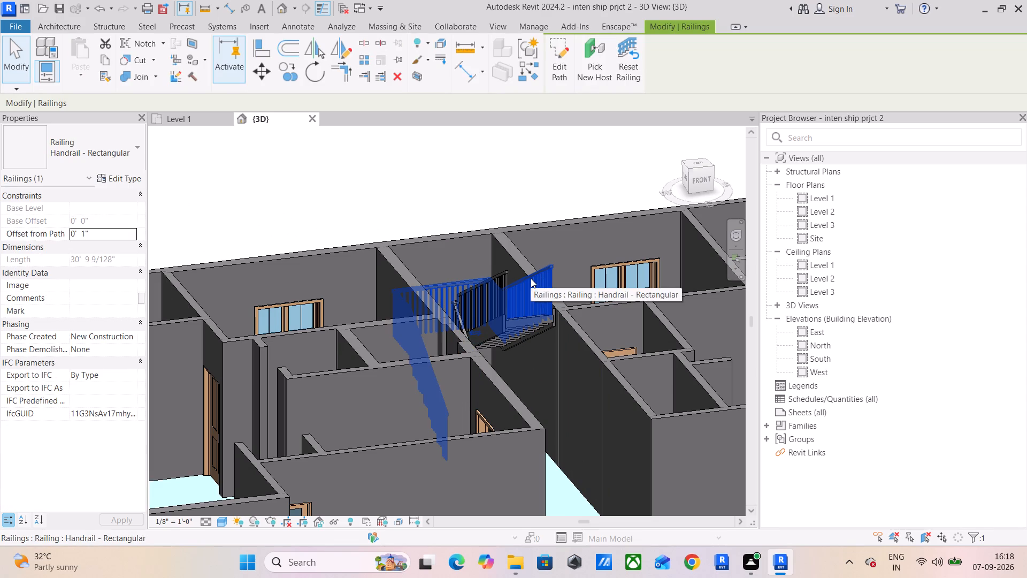
key(Delete)
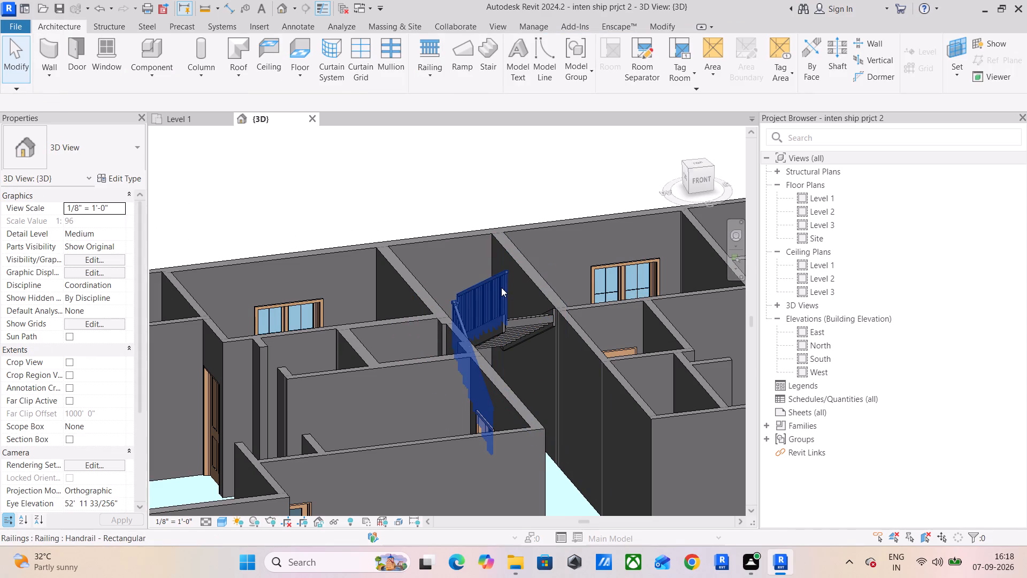
Reset the stair's remaining inner railing.
click(501, 282)
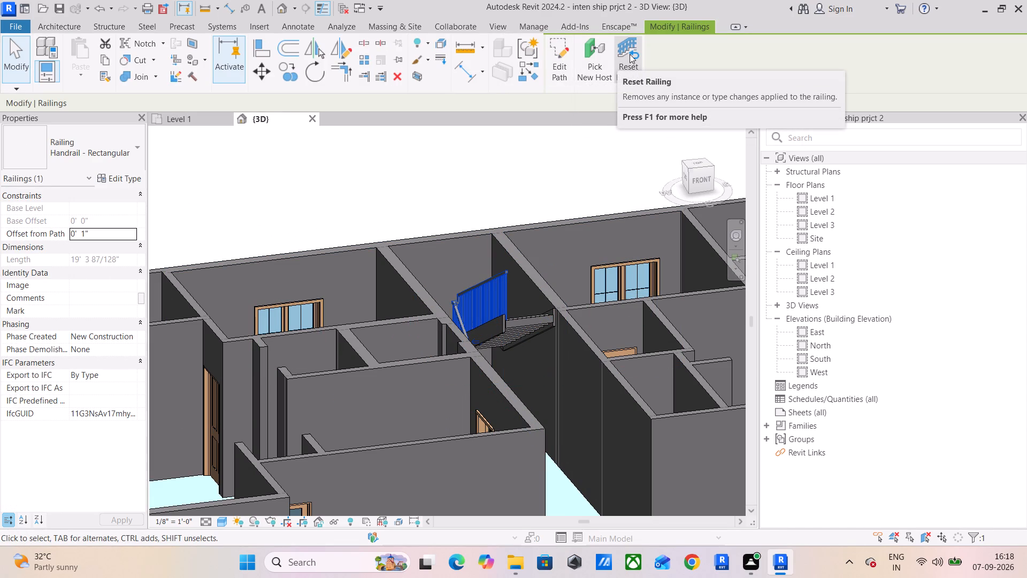
click(624, 68)
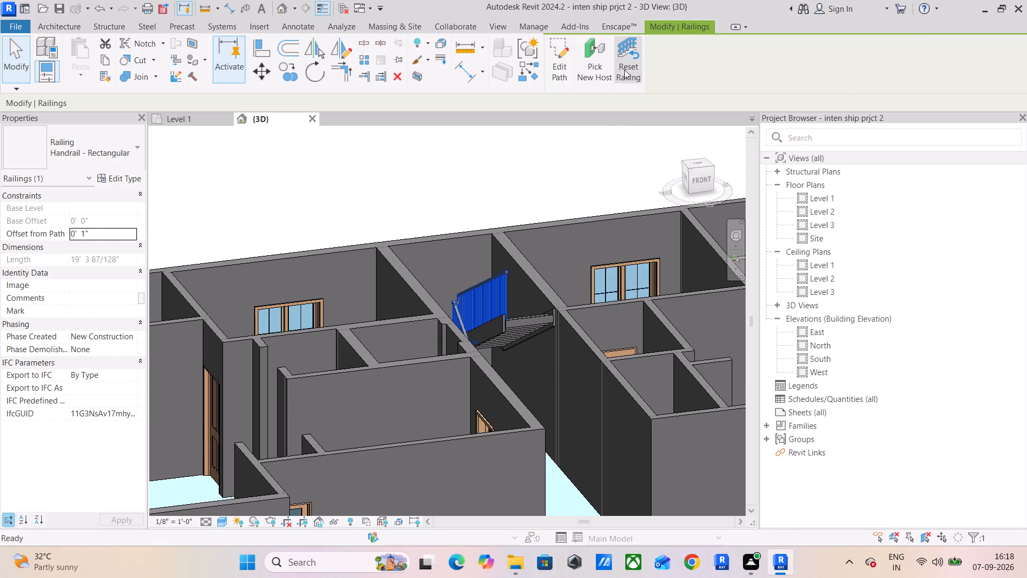
click(624, 70)
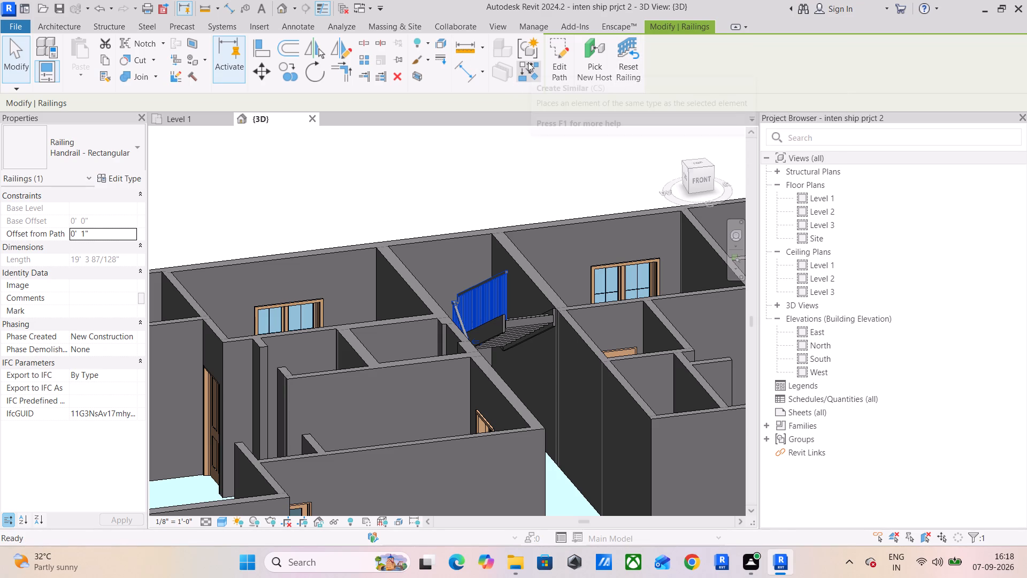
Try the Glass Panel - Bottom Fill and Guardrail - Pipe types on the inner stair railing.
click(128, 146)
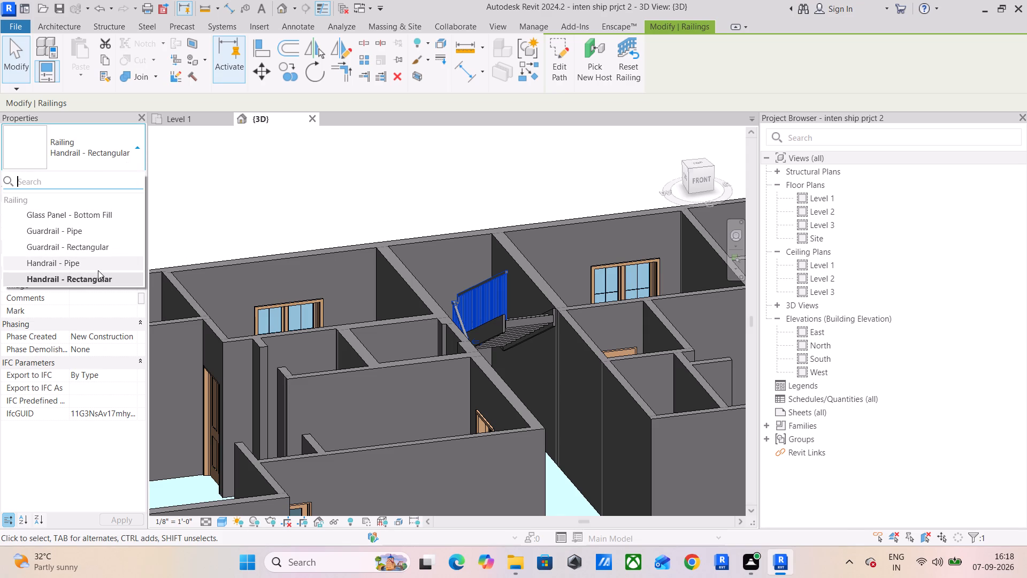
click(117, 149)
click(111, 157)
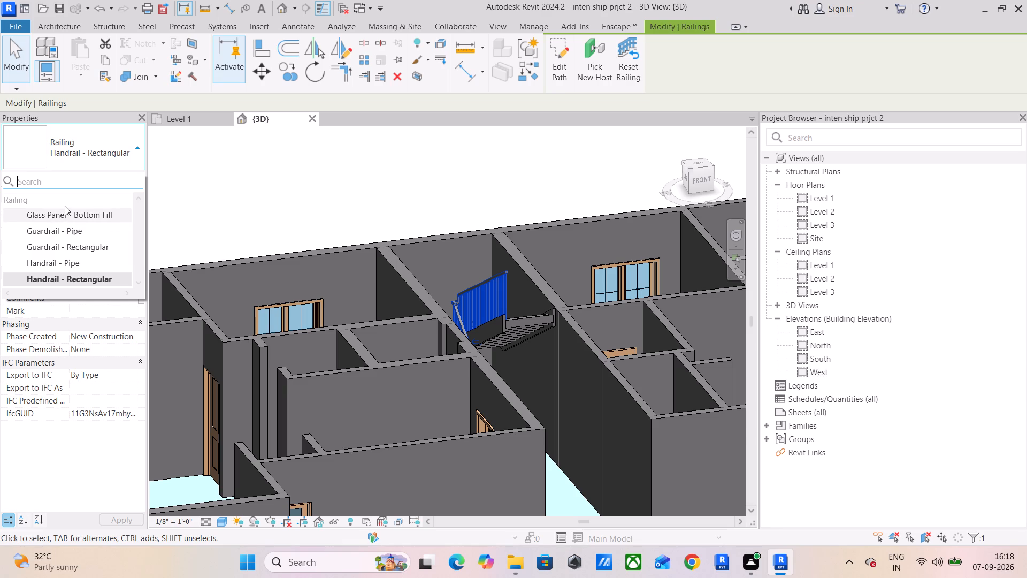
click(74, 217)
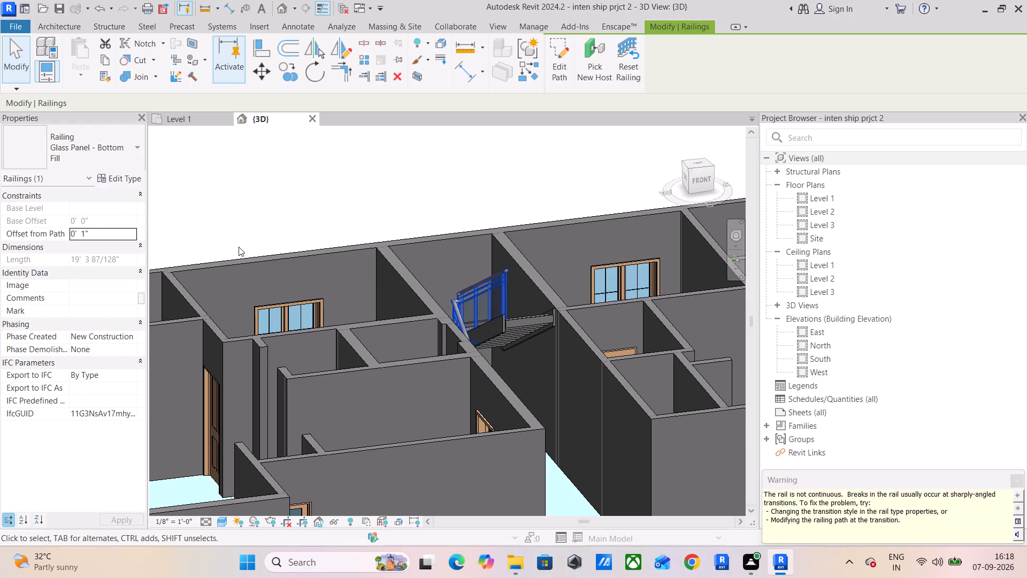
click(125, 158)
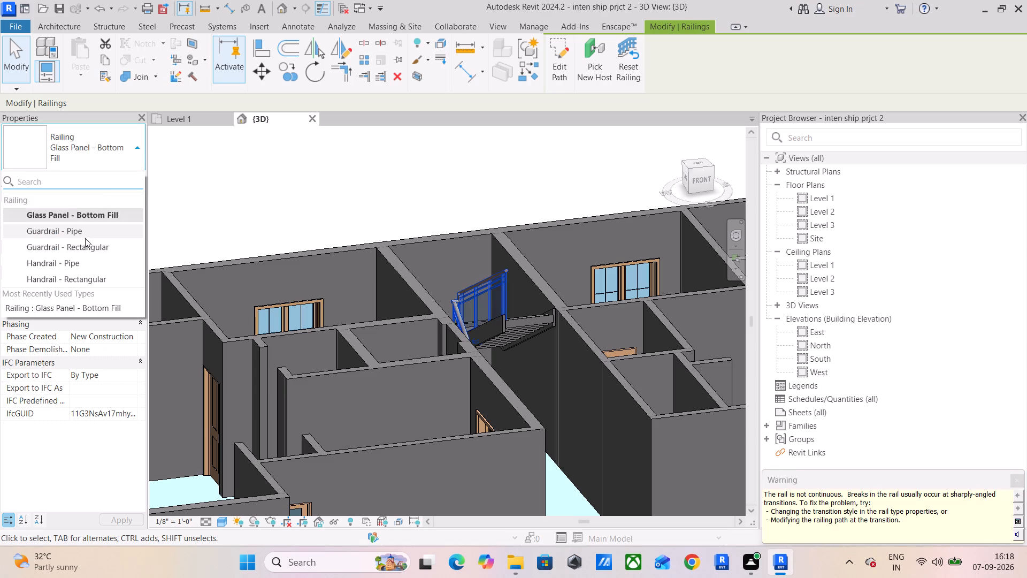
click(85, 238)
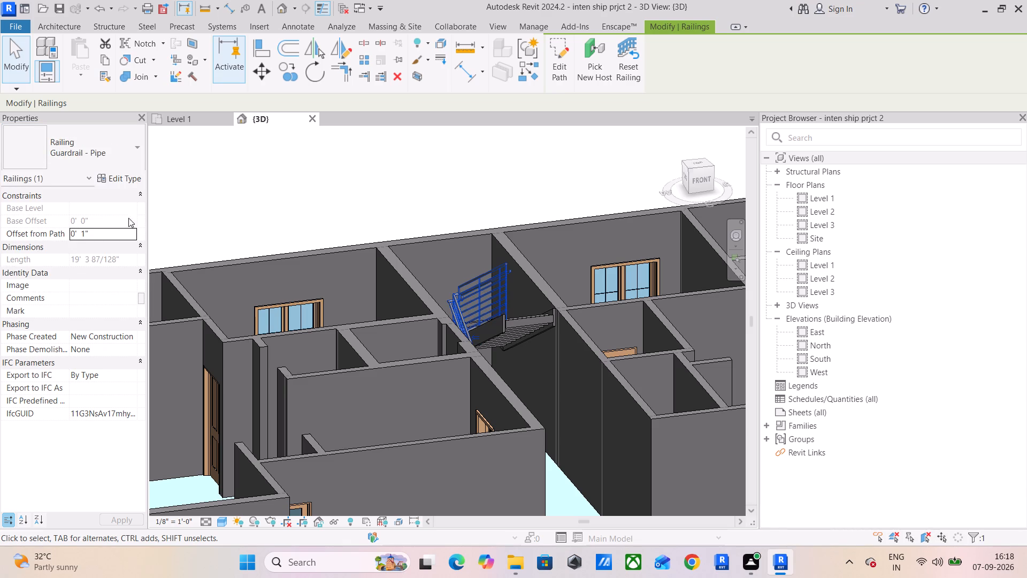
Change the inner stair railing's type to Guardrail - Rectangular.
click(118, 158)
click(73, 250)
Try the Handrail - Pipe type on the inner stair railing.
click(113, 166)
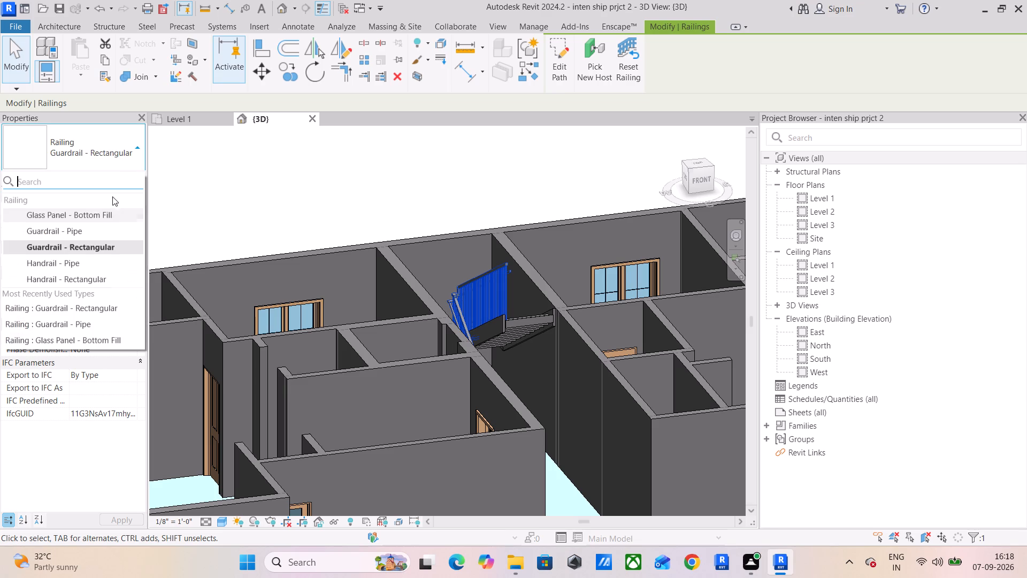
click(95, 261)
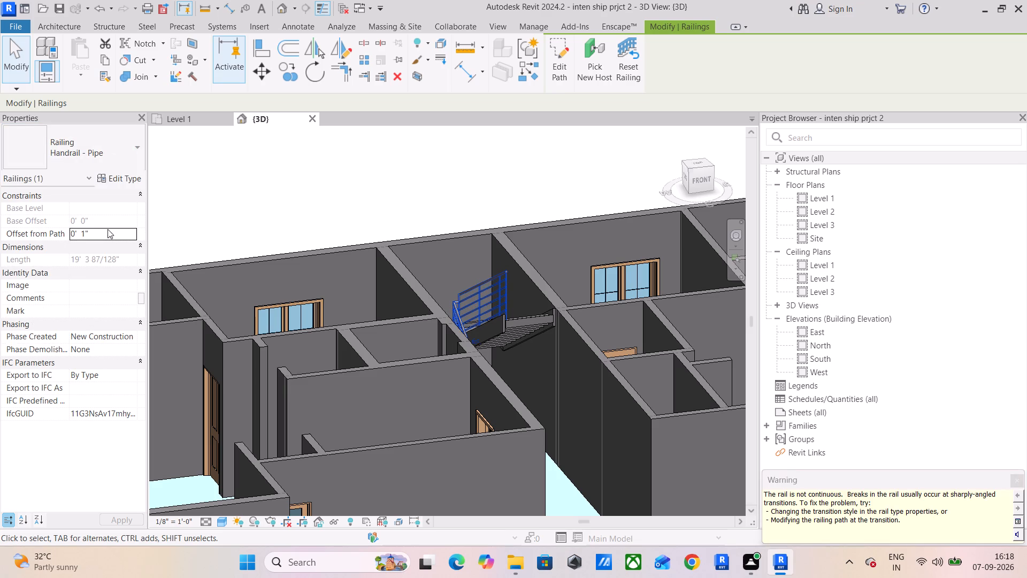
Change the inner stair railing's type to Glass Panel - Bottom Fill.
click(112, 151)
click(86, 214)
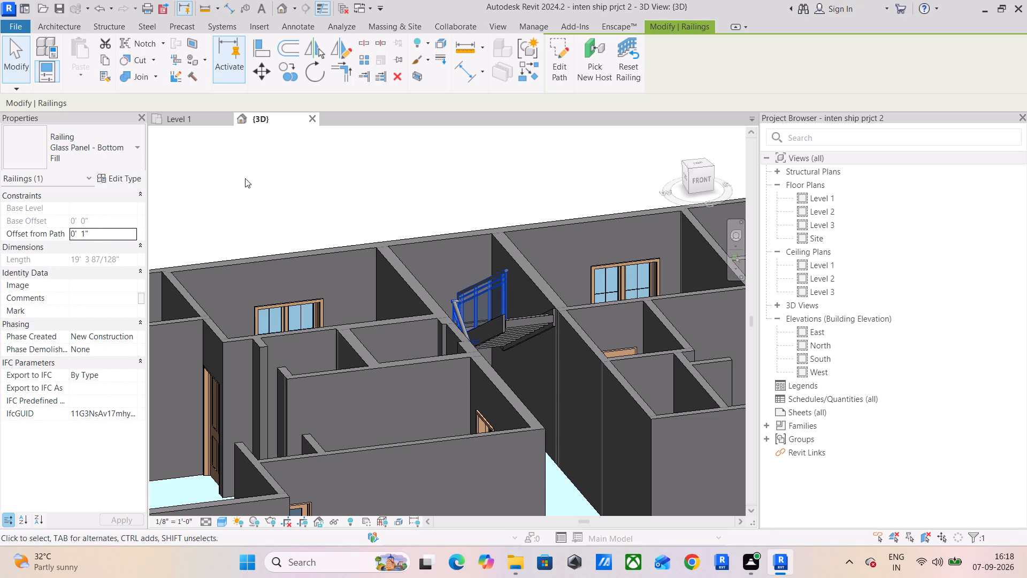
key(Escape)
key(Escape)
key(Escape)
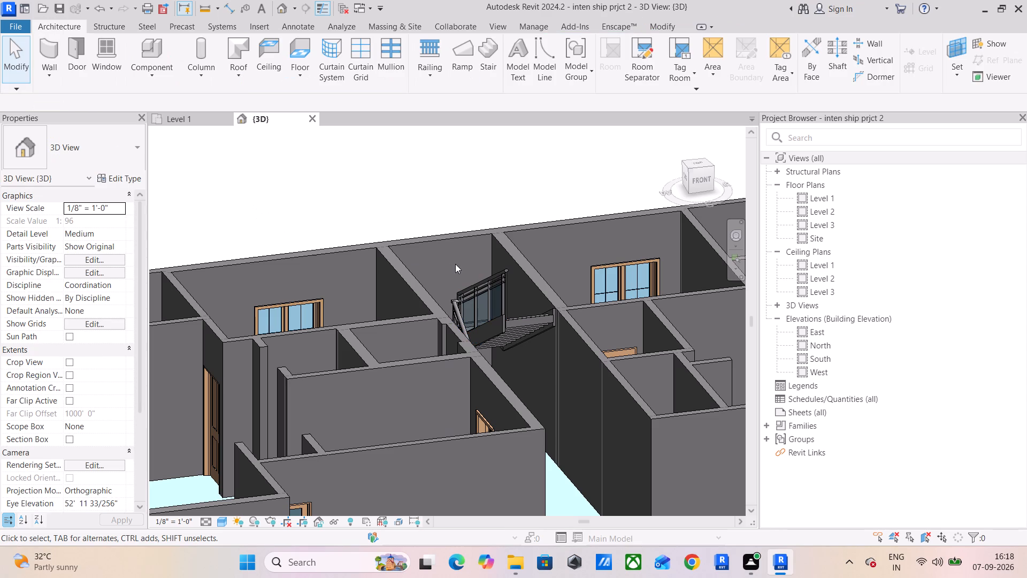
Examine the stair, its glass railing and the building's exterior walls from several angles in the 3D view.
shift+middle_drag(463, 268, 424, 248)
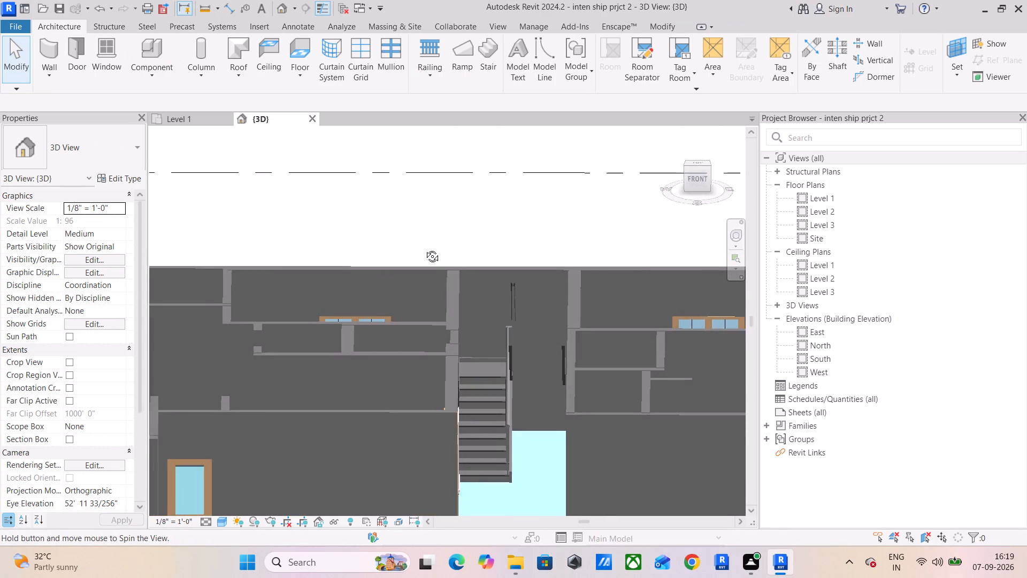
shift+middle_drag(424, 248, 537, 273)
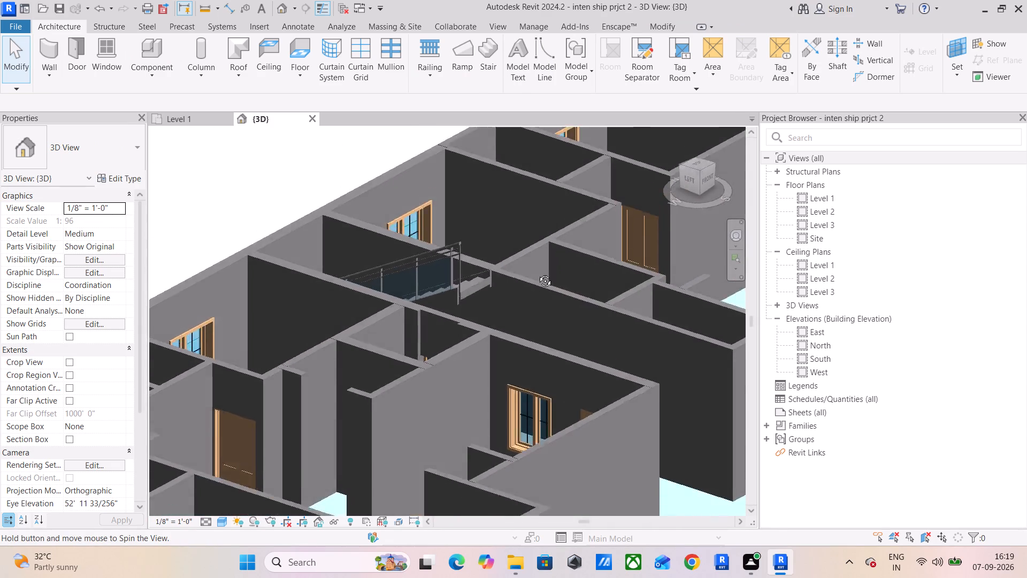
shift+middle_drag(537, 273, 395, 209)
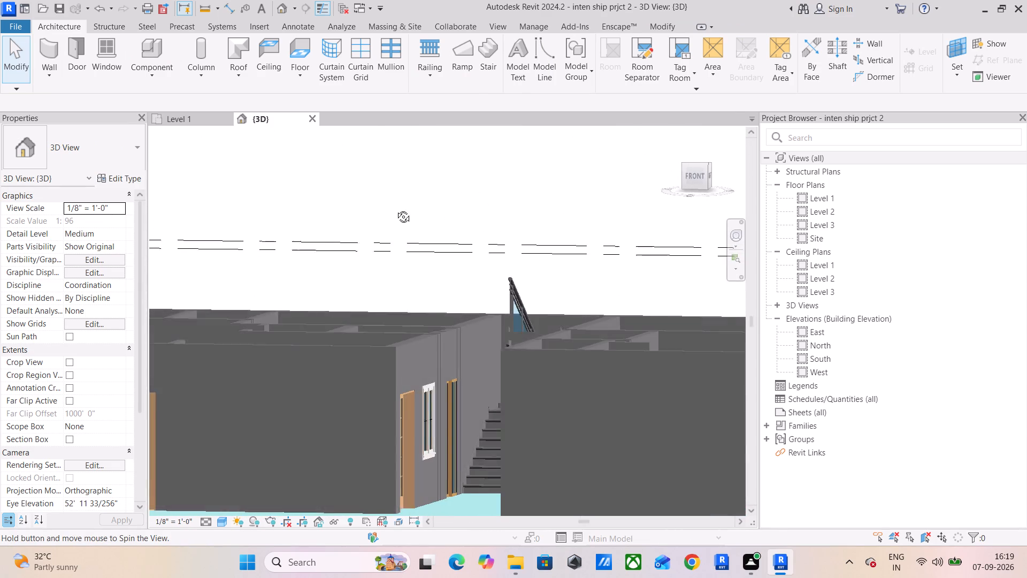
shift+middle_drag(395, 209, 394, 209)
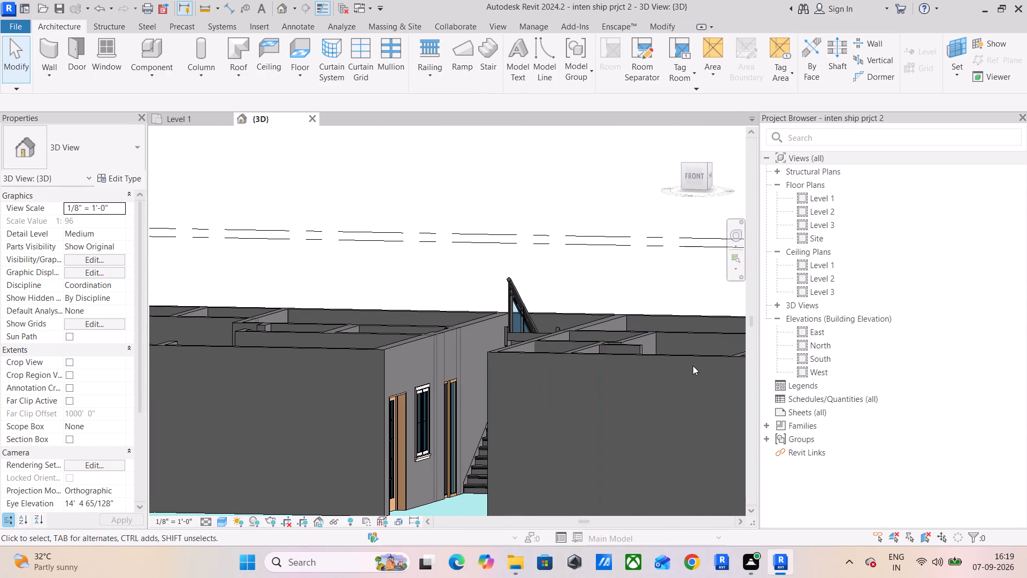
scroll(693, 365, down, 5)
shift+middle_drag(639, 358, 677, 461)
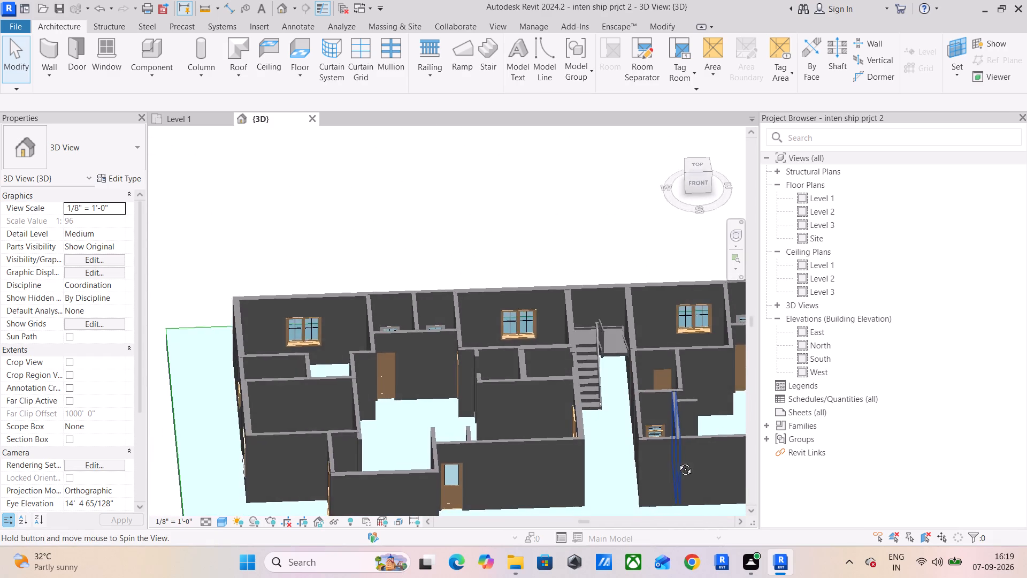
shift+middle_drag(677, 461, 669, 393)
scroll(668, 393, down, 2)
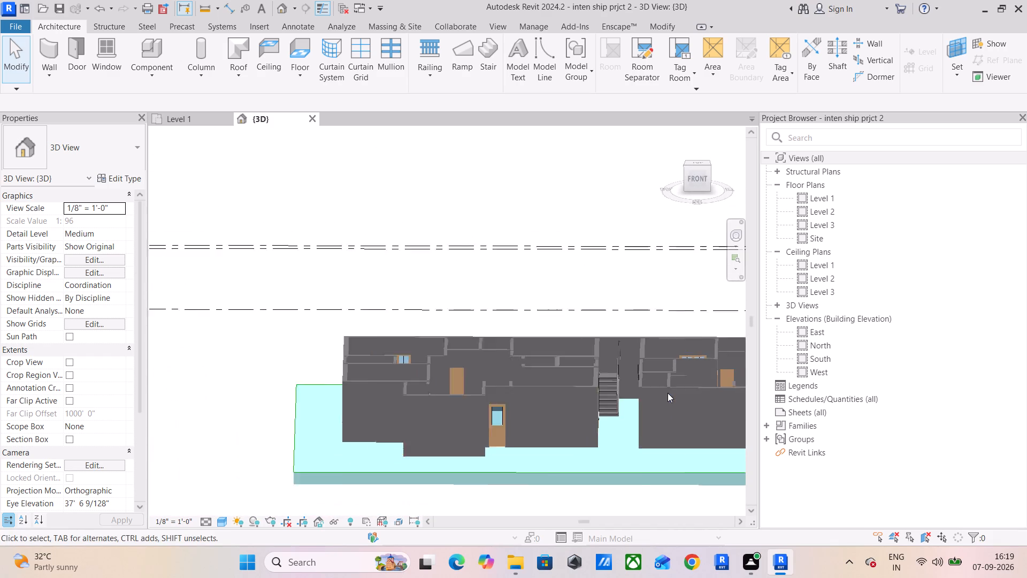
scroll(668, 393, down, 1)
shift+middle_drag(692, 389, 566, 358)
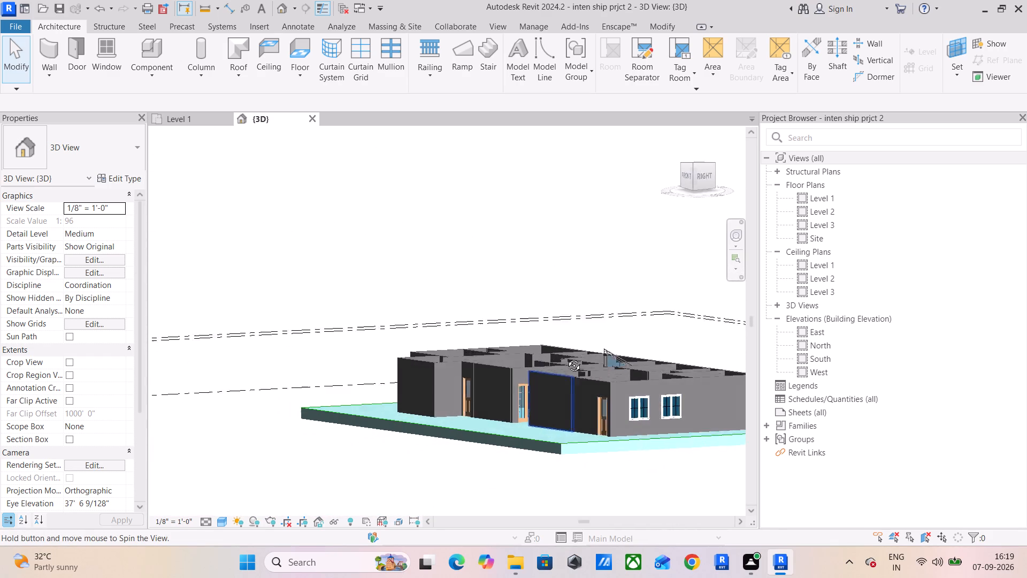
shift+middle_drag(566, 358, 586, 364)
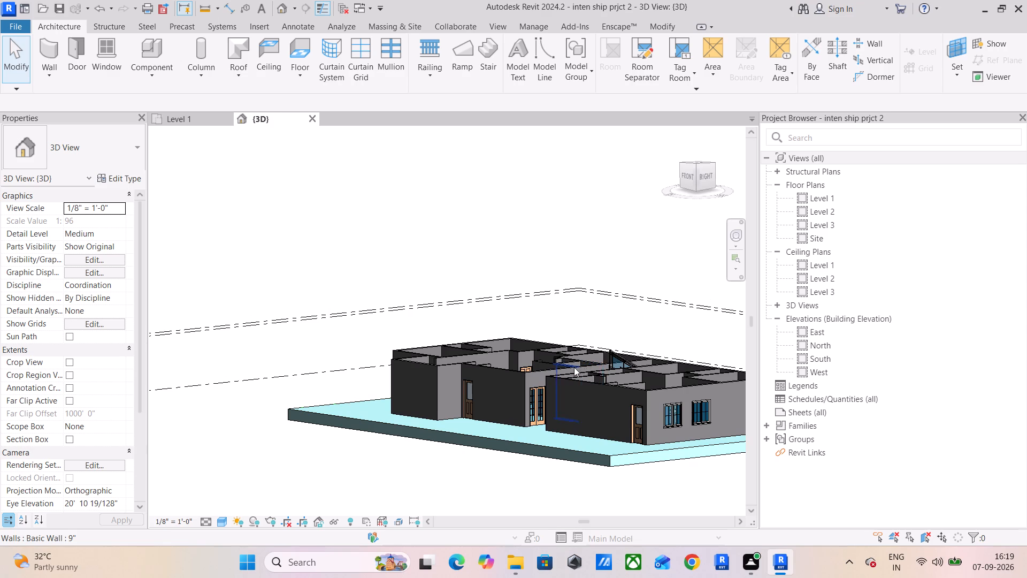
shift+middle_drag(543, 379, 749, 413)
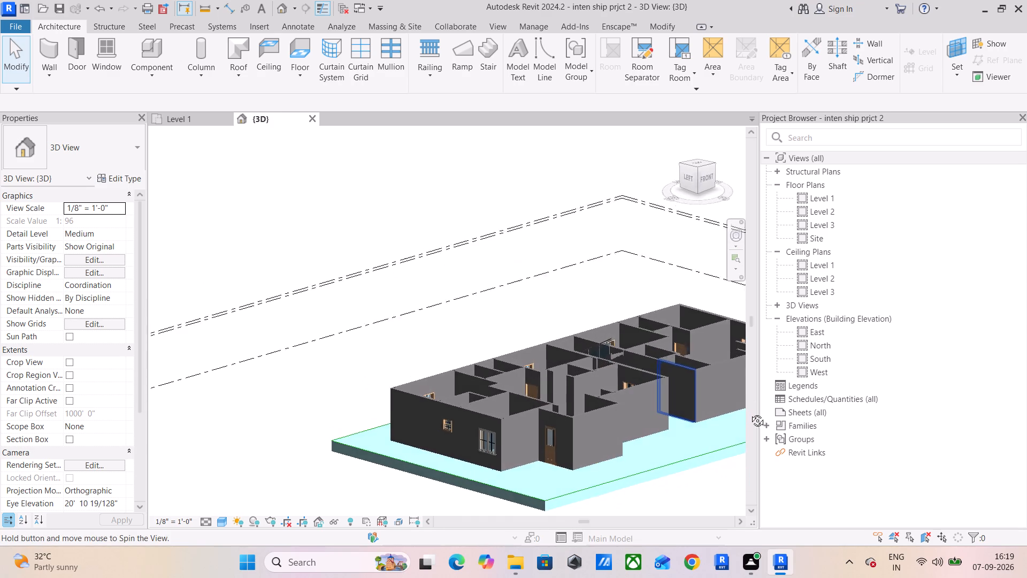
shift+middle_drag(749, 413, 554, 409)
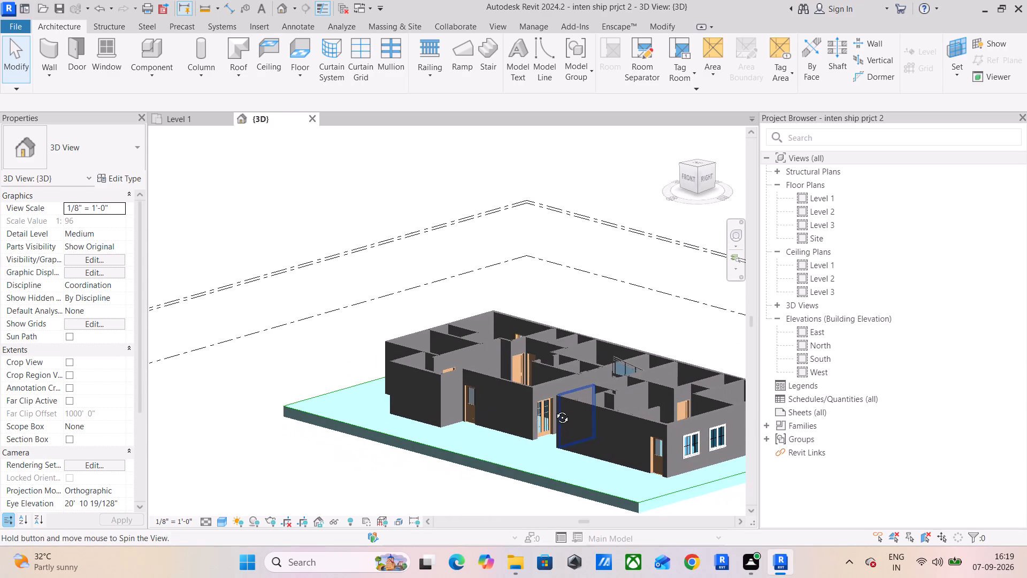
shift+middle_drag(554, 409, 596, 402)
scroll(597, 396, down, 2)
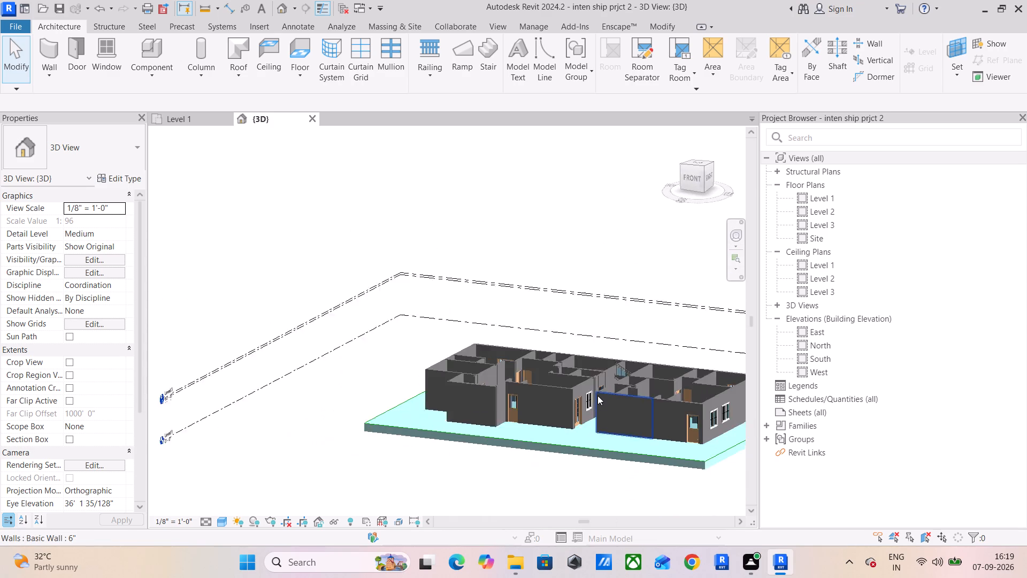
scroll(597, 396, down, 1)
shift+middle_drag(597, 395, 608, 377)
scroll(594, 372, up, 5)
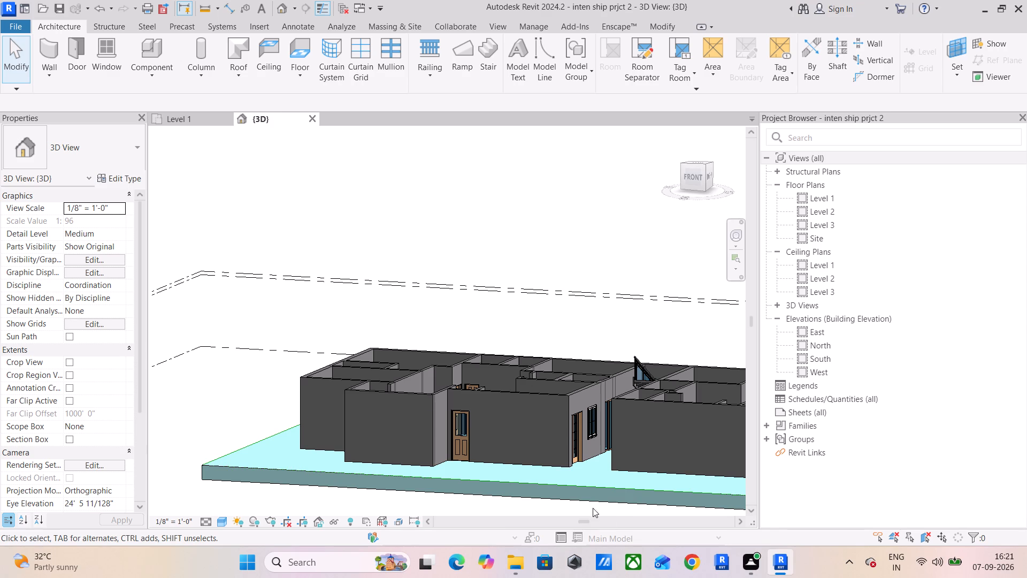
On Level 1, place a 4' X 4' Window-Casement-Double in the smaller unit's front wall, about 4'-11 1/4" from the interior walls either side, and check it in 3D.
click(188, 117)
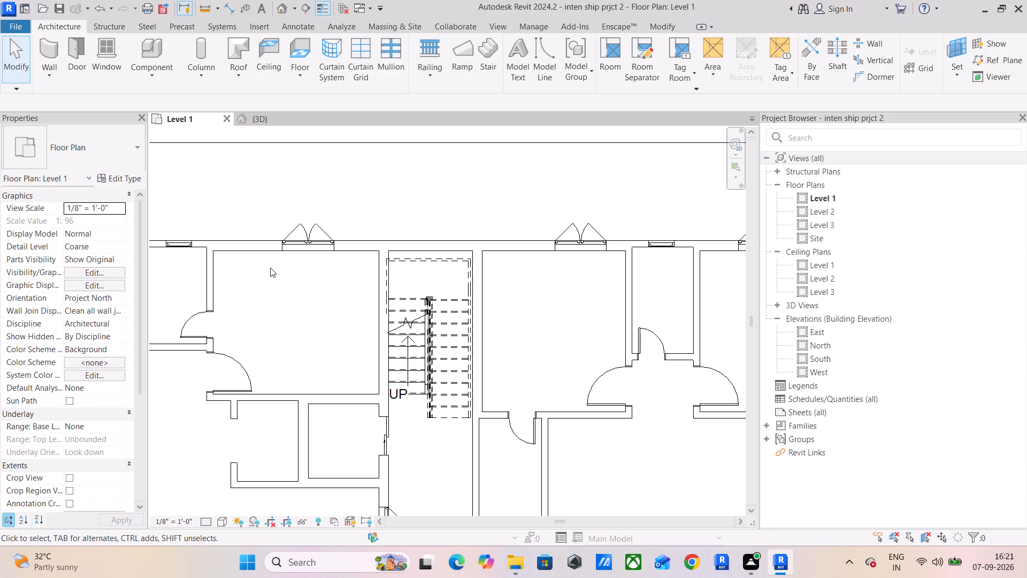
scroll(273, 265, down, 1)
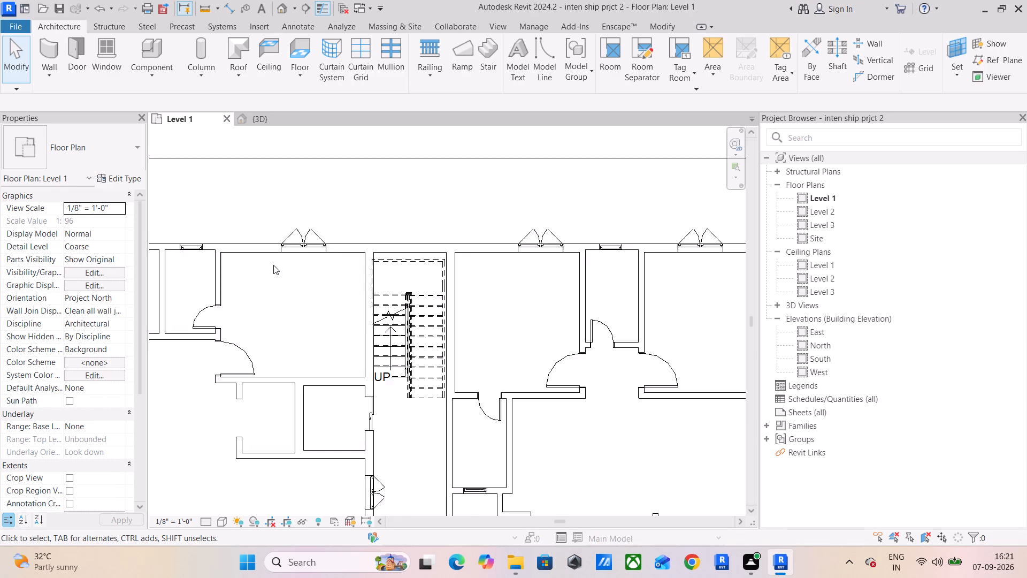
scroll(273, 265, down, 3)
middle_drag(255, 372, 298, 258)
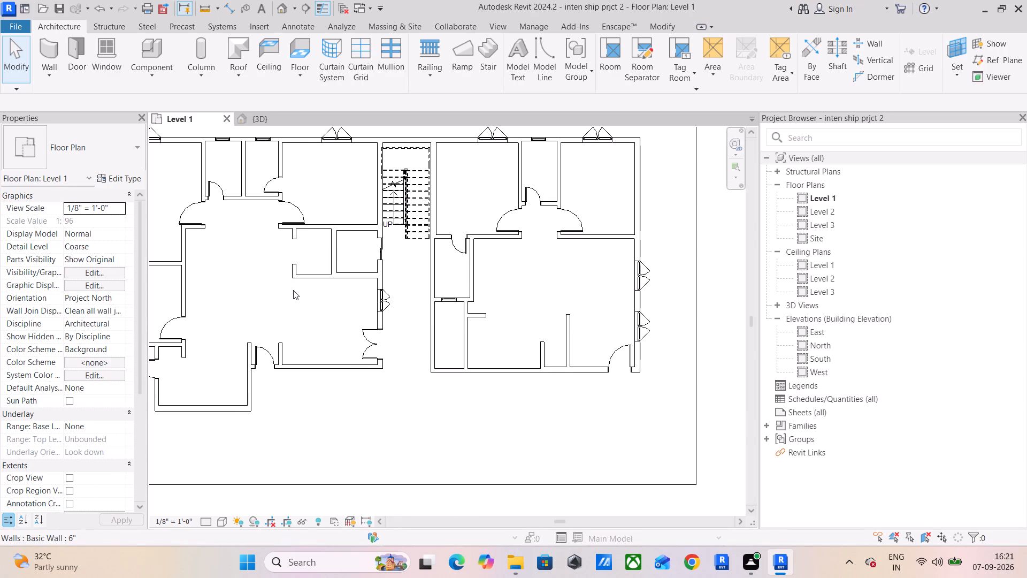
scroll(293, 294, down, 3)
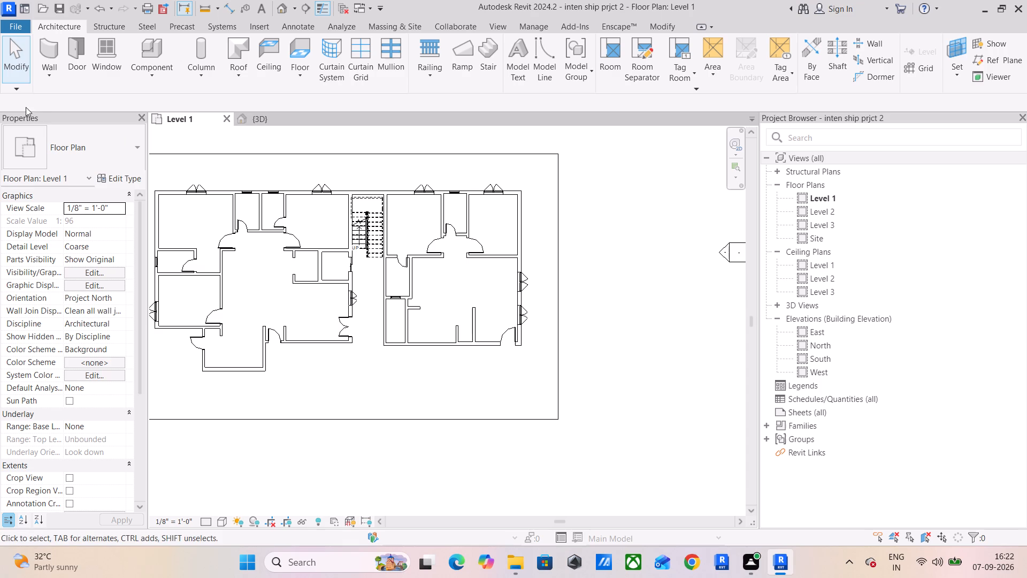
click(108, 58)
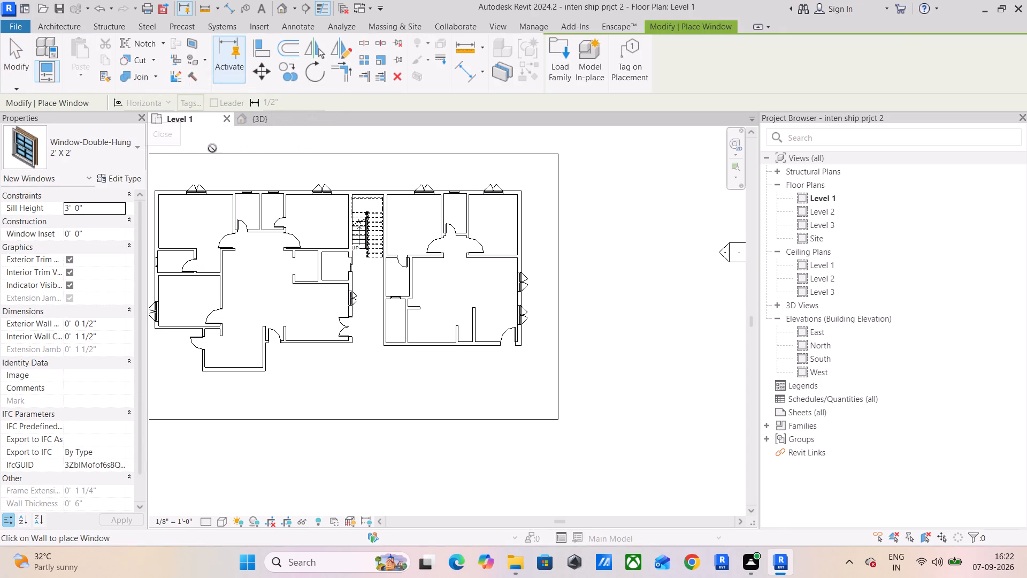
click(81, 155)
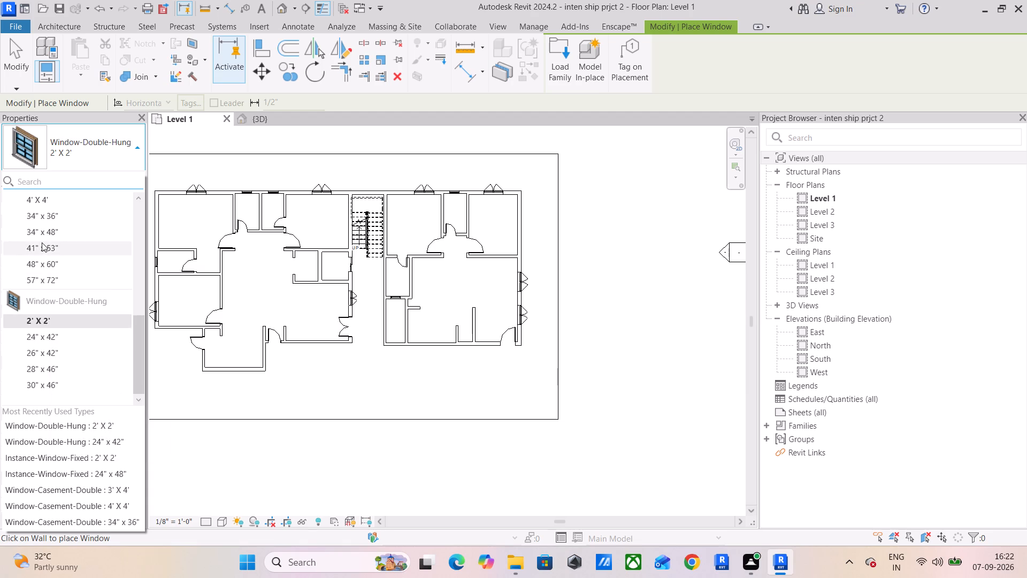
scroll(42, 242, up, 2)
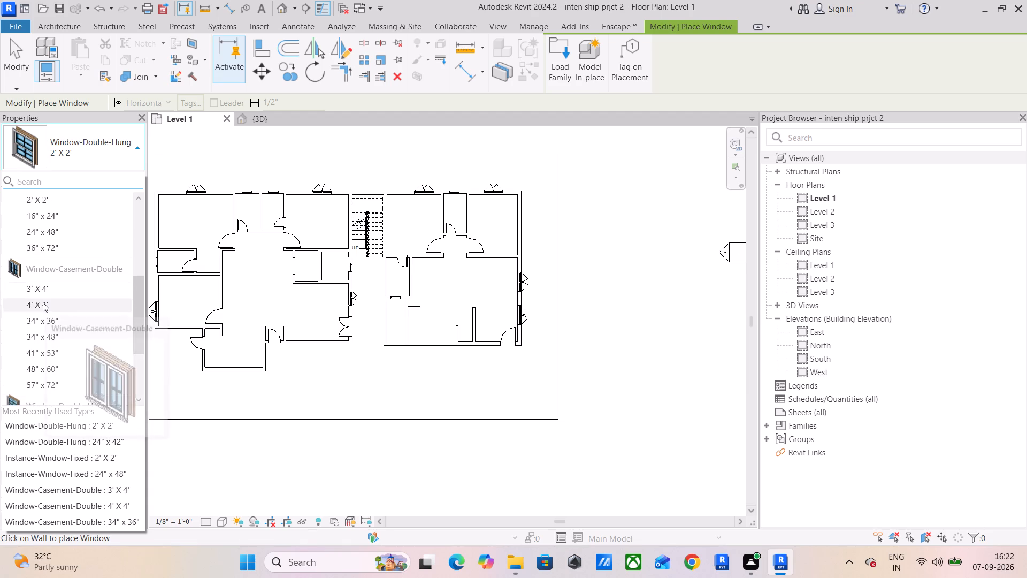
click(43, 302)
click(429, 346)
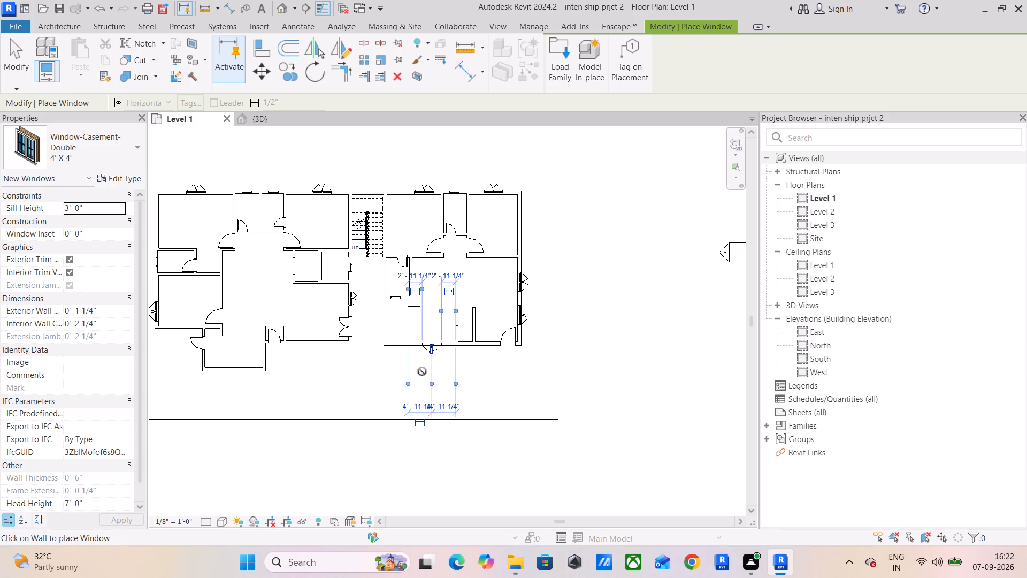
click(261, 113)
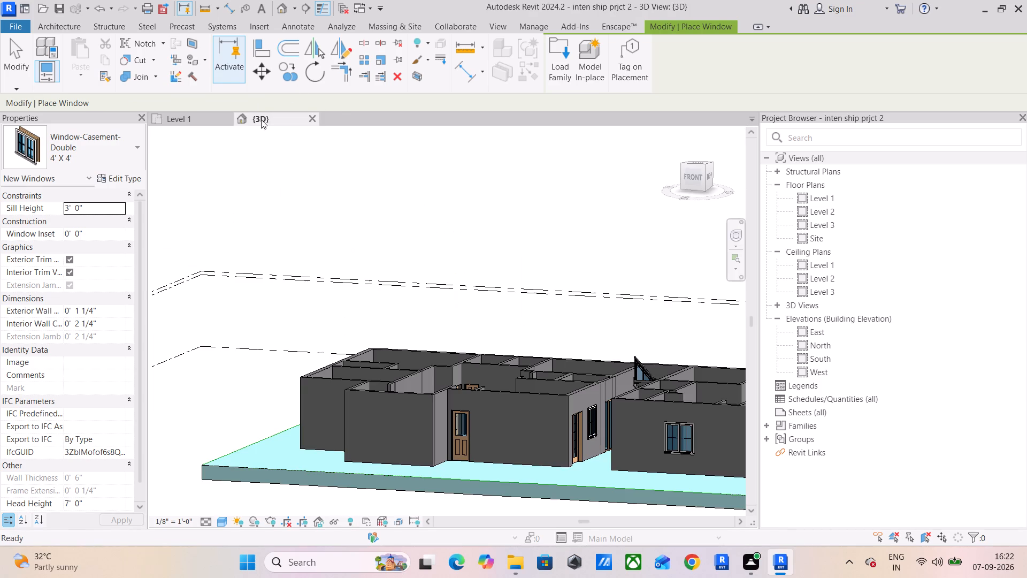
middle_drag(528, 359, 400, 318)
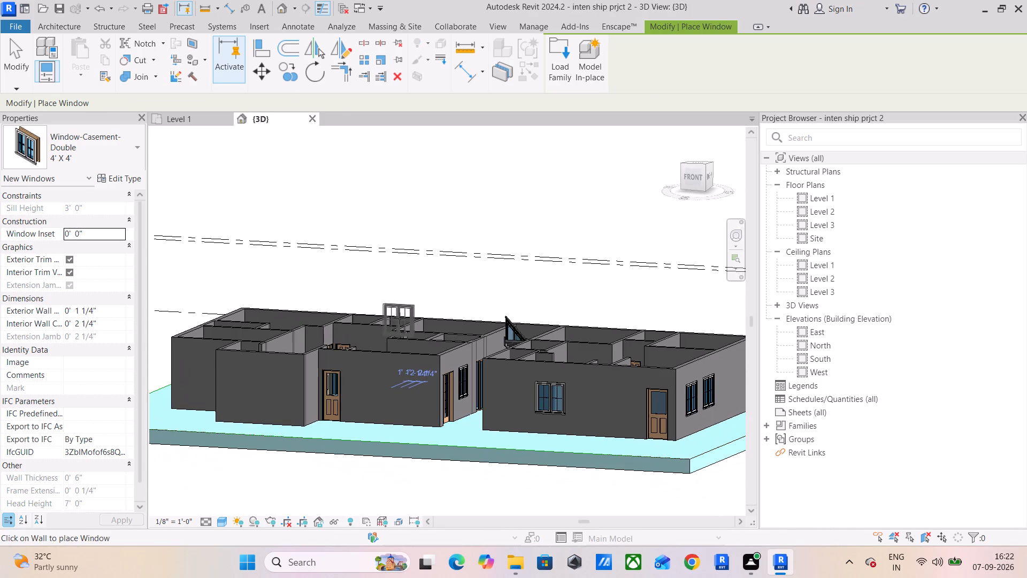
key(Escape)
key(Escape)
key(Escape)
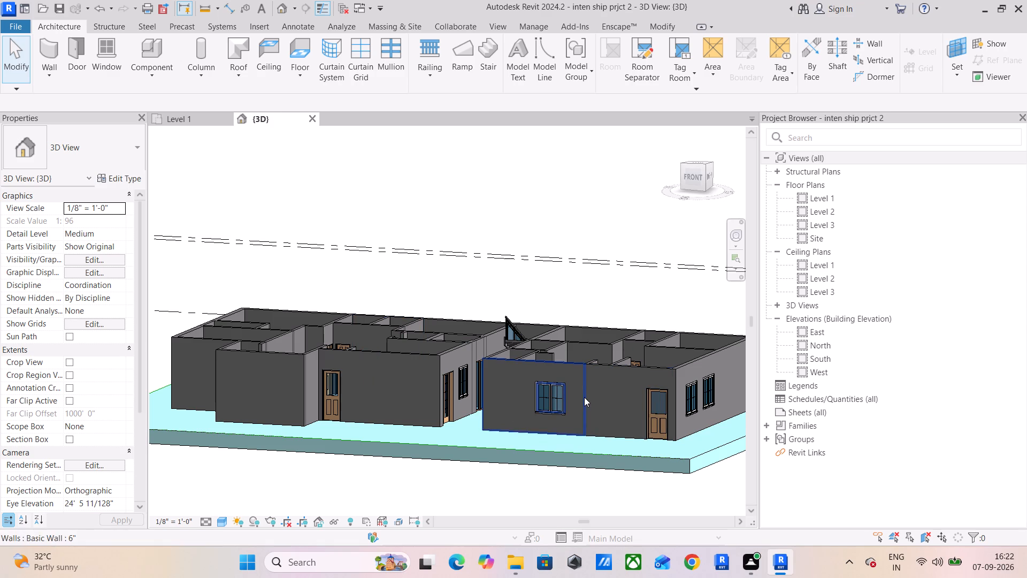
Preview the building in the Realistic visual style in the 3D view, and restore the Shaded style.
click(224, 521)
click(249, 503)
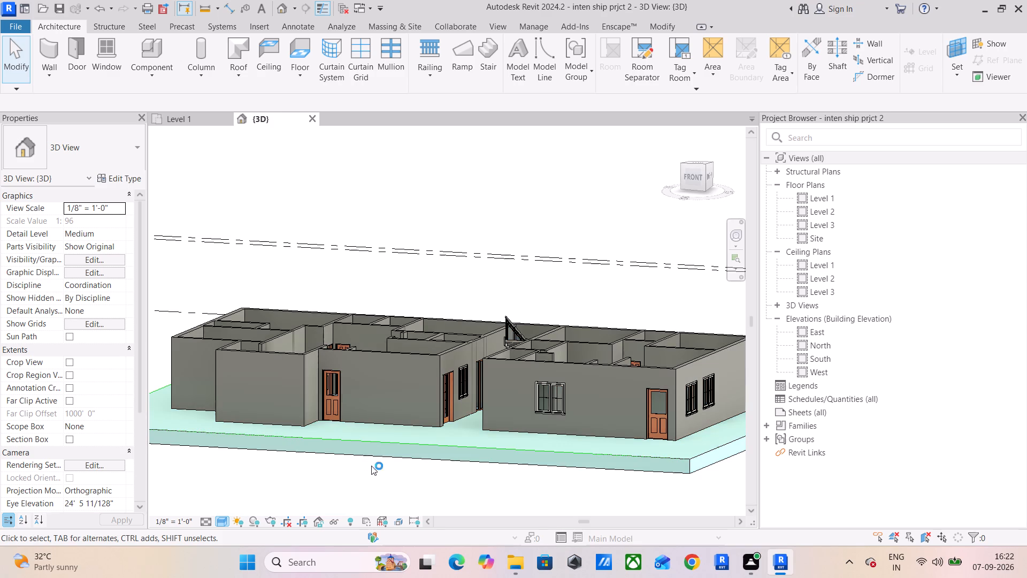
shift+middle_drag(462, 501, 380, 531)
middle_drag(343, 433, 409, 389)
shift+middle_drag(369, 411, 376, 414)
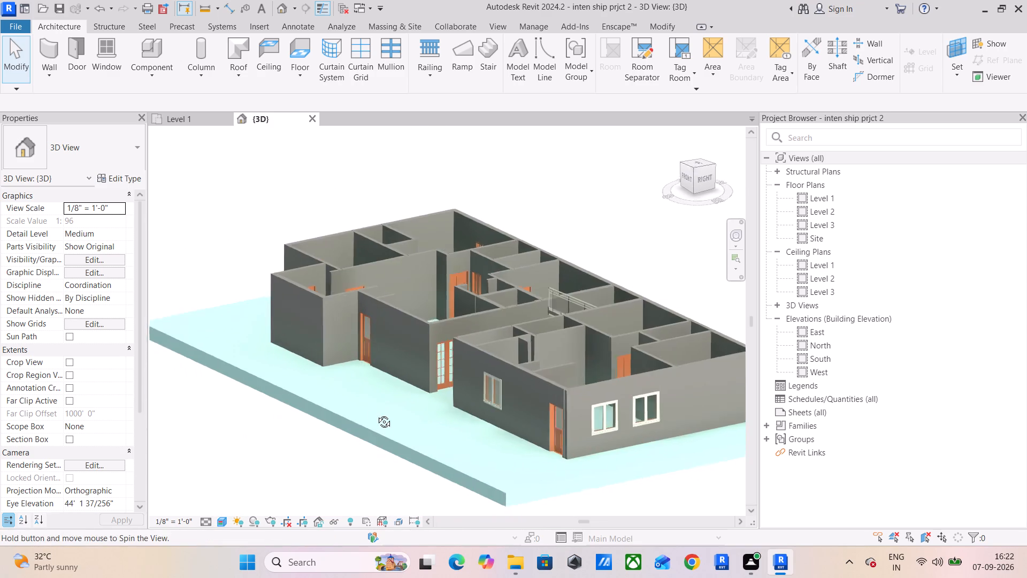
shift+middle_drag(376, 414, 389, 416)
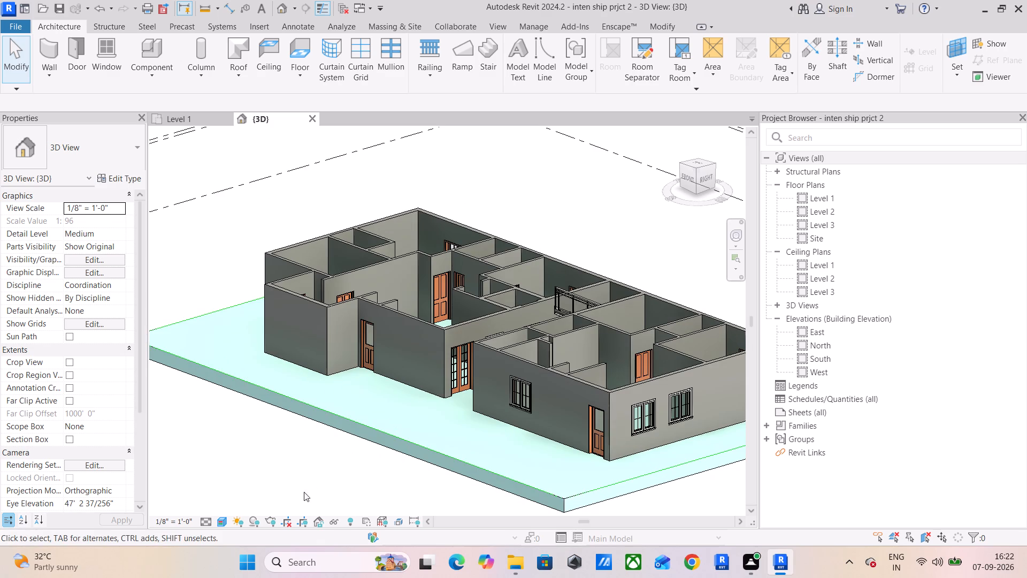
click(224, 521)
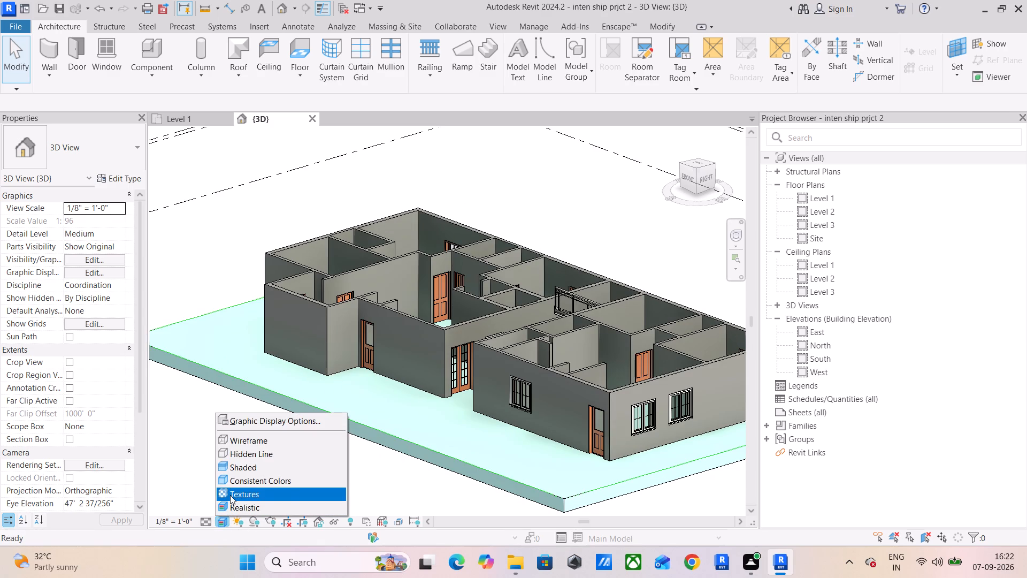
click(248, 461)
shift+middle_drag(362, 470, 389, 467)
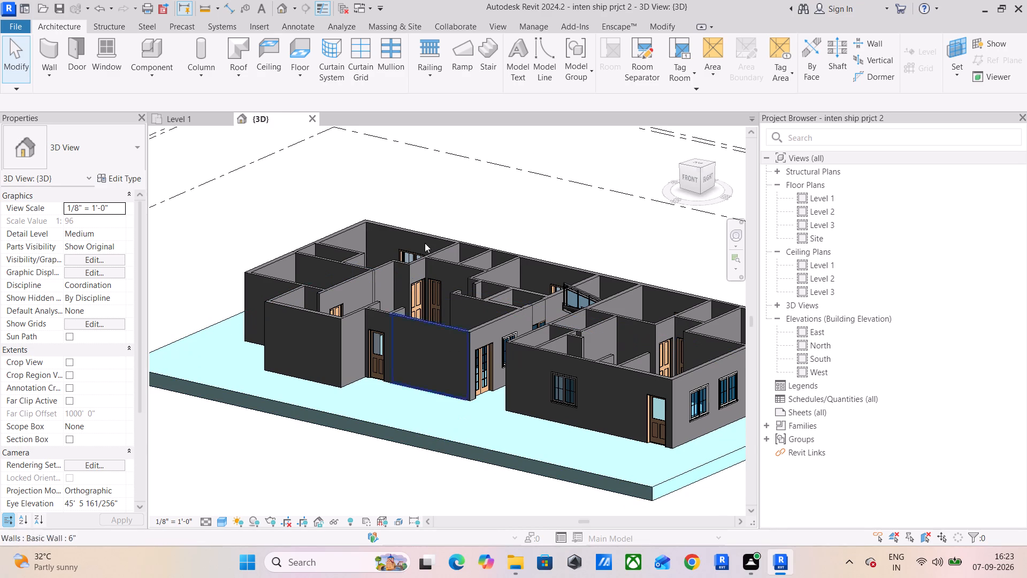
On Level 1, start placing a component and browse the US library's Furniture and Beds folders for a bed family.
click(189, 119)
click(149, 69)
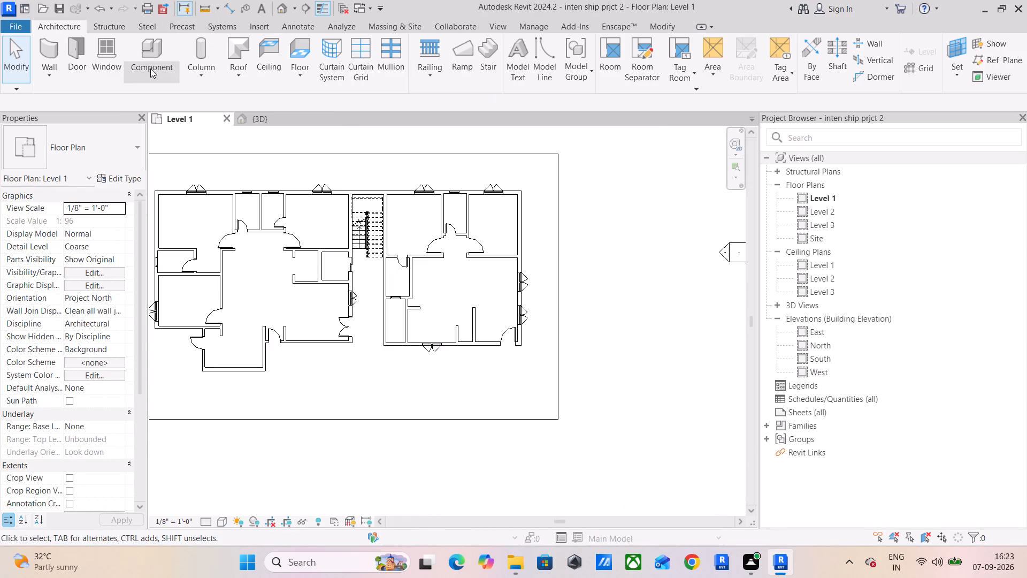
click(198, 104)
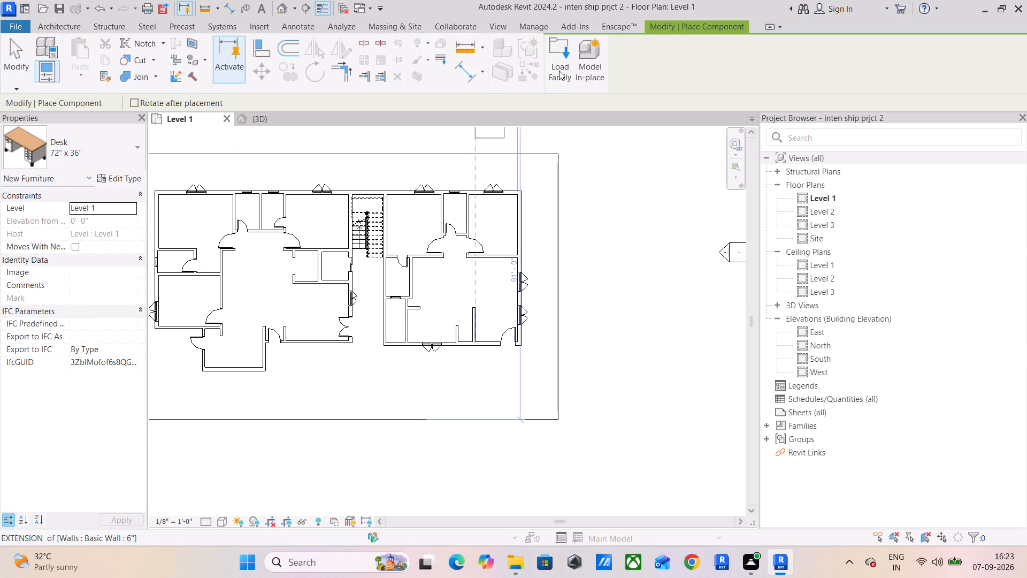
click(559, 71)
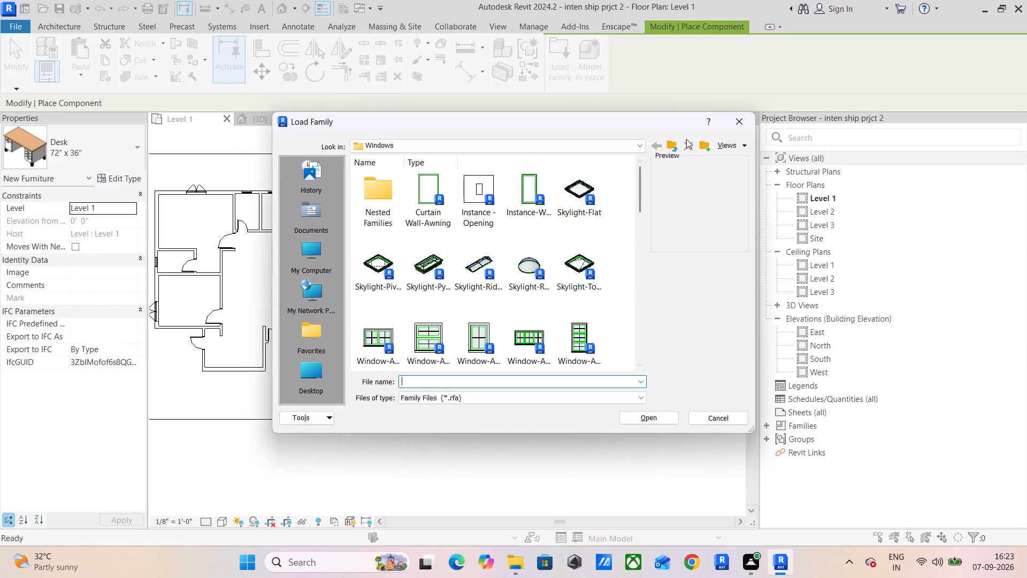
click(672, 145)
click(669, 145)
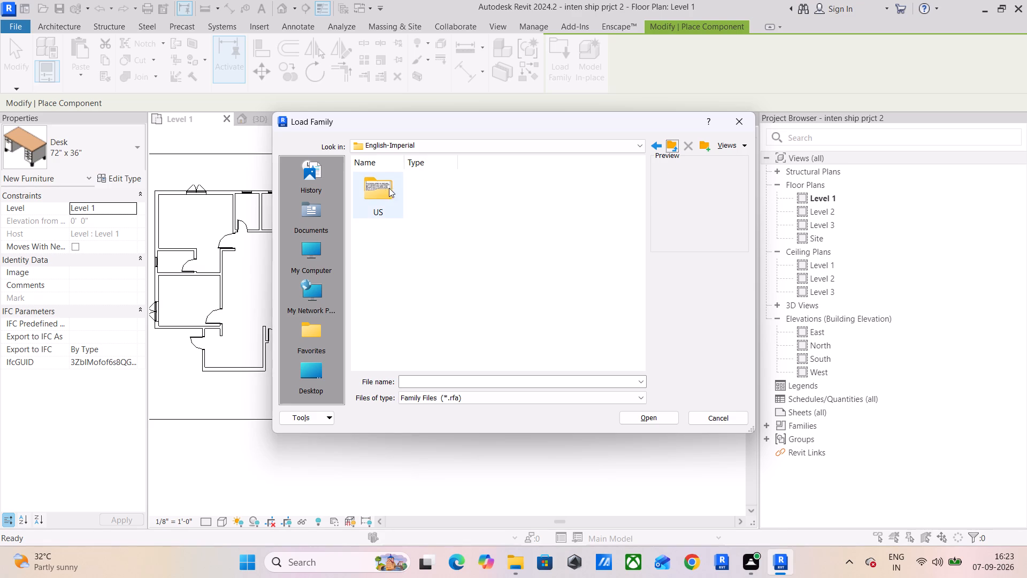
double_click(386, 188)
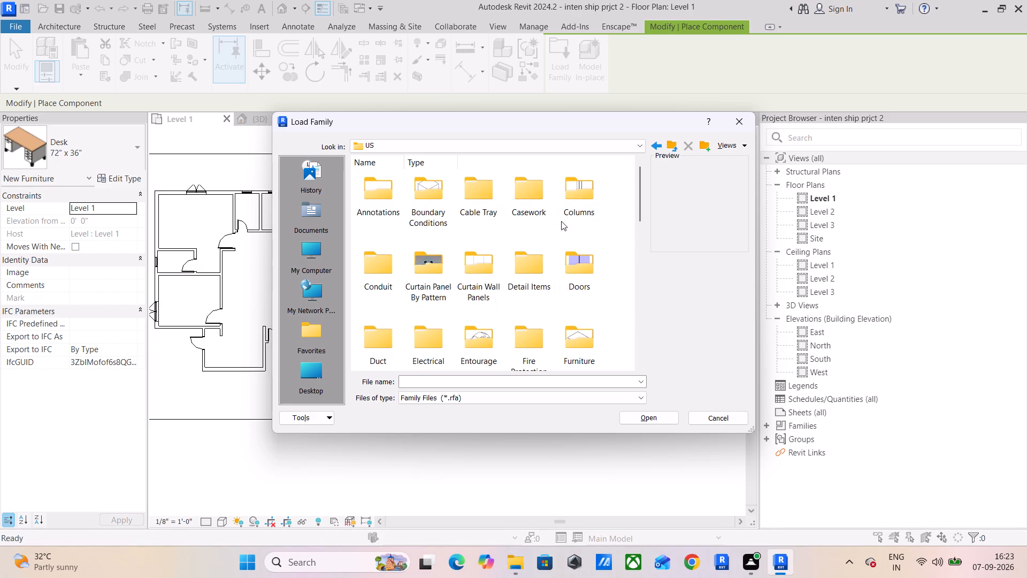
scroll(580, 220, down, 1)
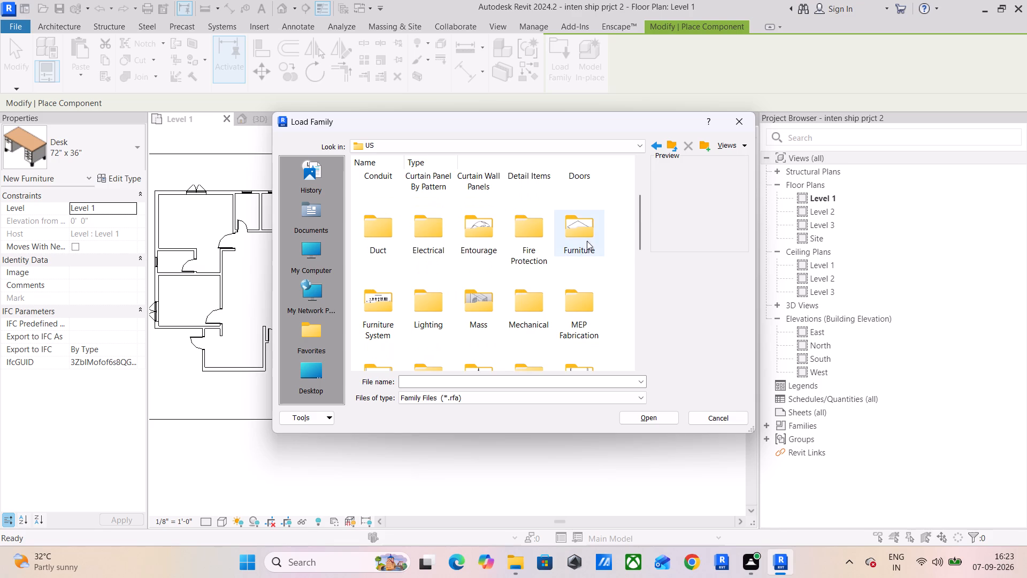
double_click(587, 235)
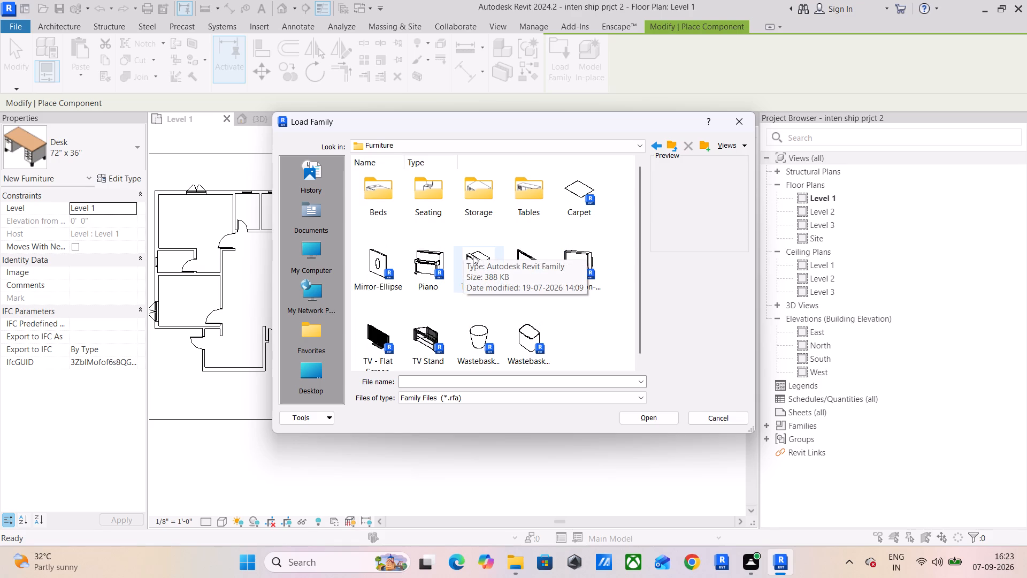
scroll(473, 255, down, 3)
scroll(462, 284, up, 4)
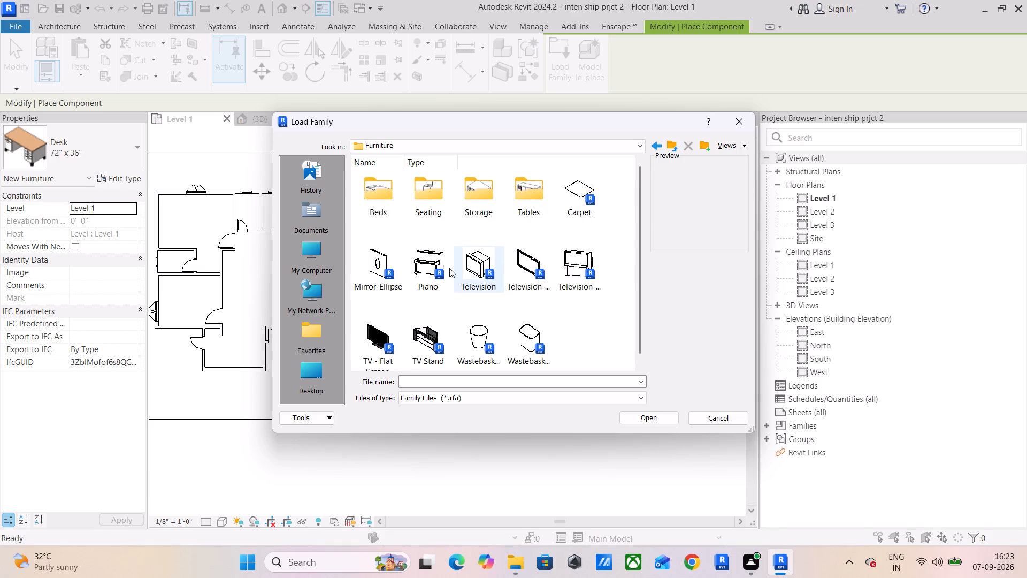
double_click(375, 192)
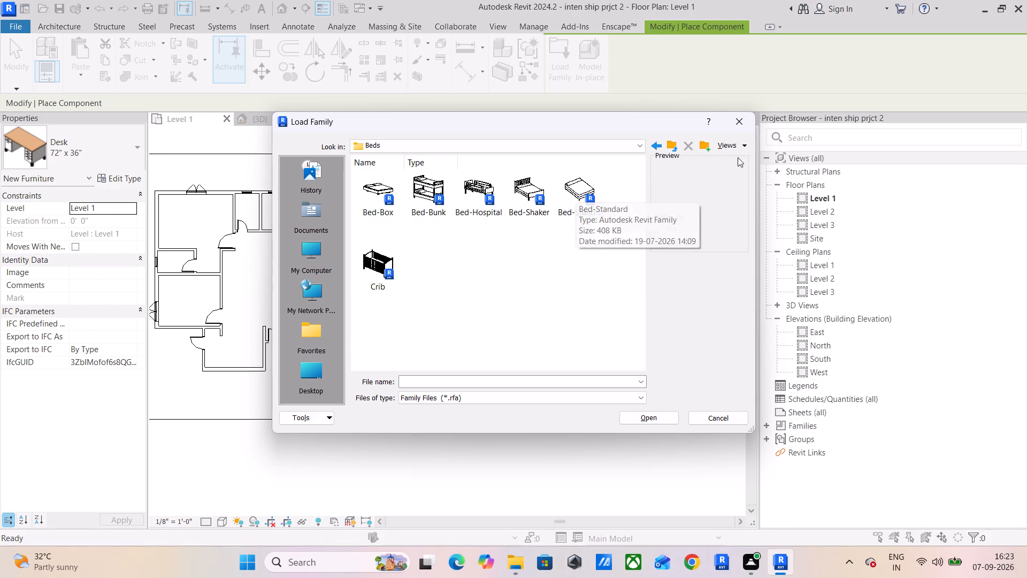
click(740, 120)
Load the Modern_Bed_13665 family from the beds folder inside SHUBHAM CITY on the D: drive.
click(557, 65)
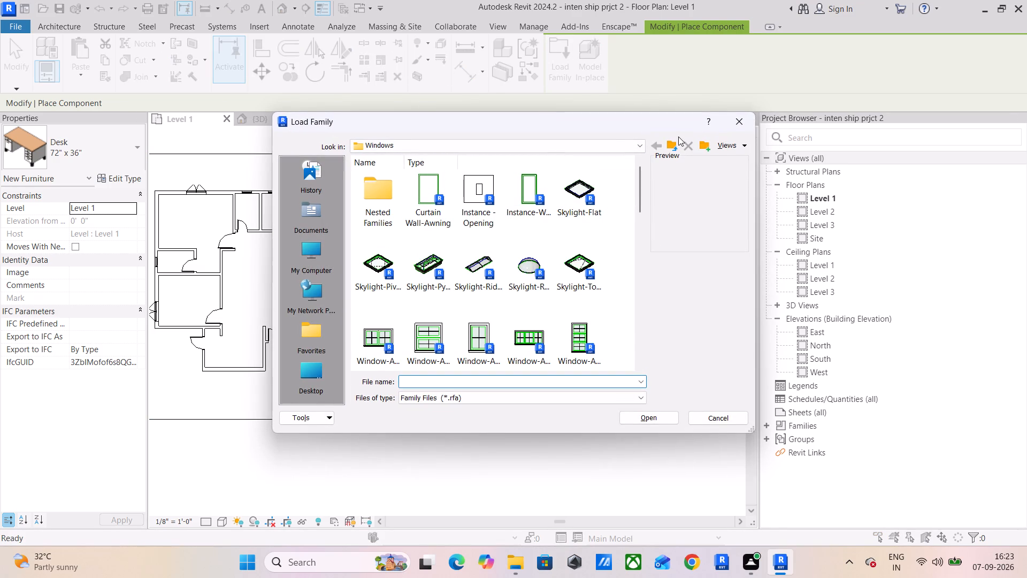
triple_click(672, 148)
triple_click(672, 148)
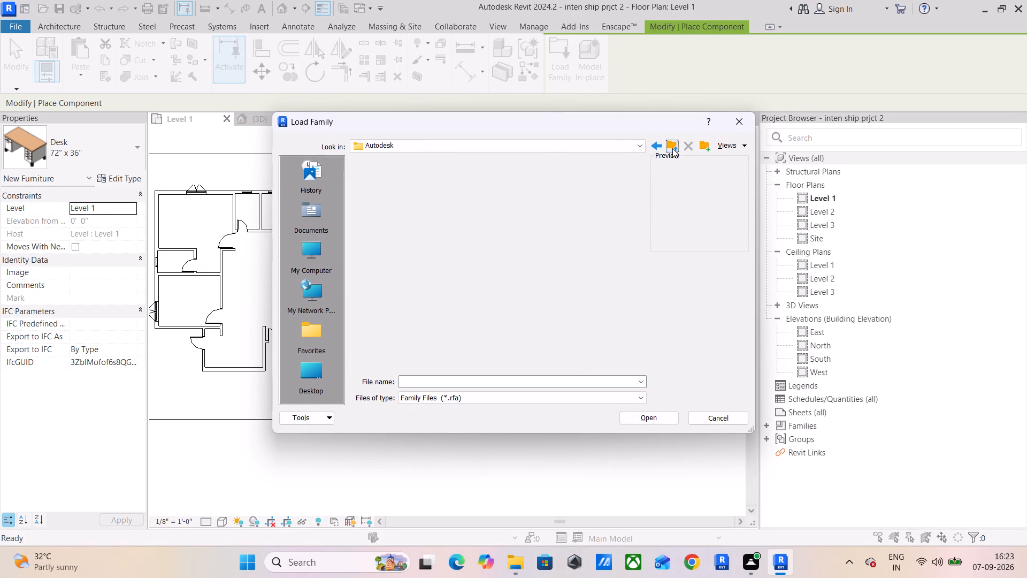
click(672, 148)
click(672, 148)
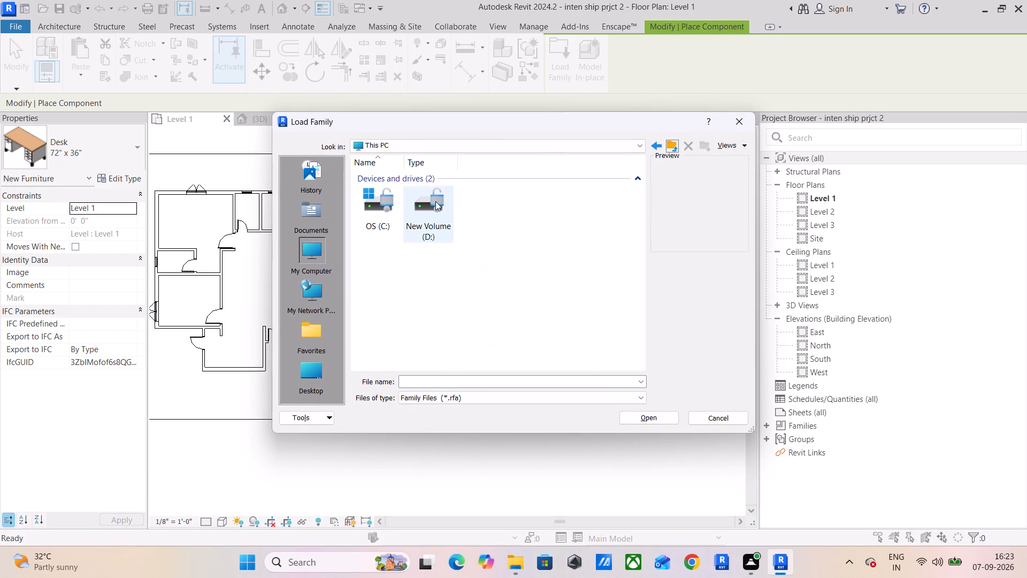
double_click(435, 201)
double_click(468, 189)
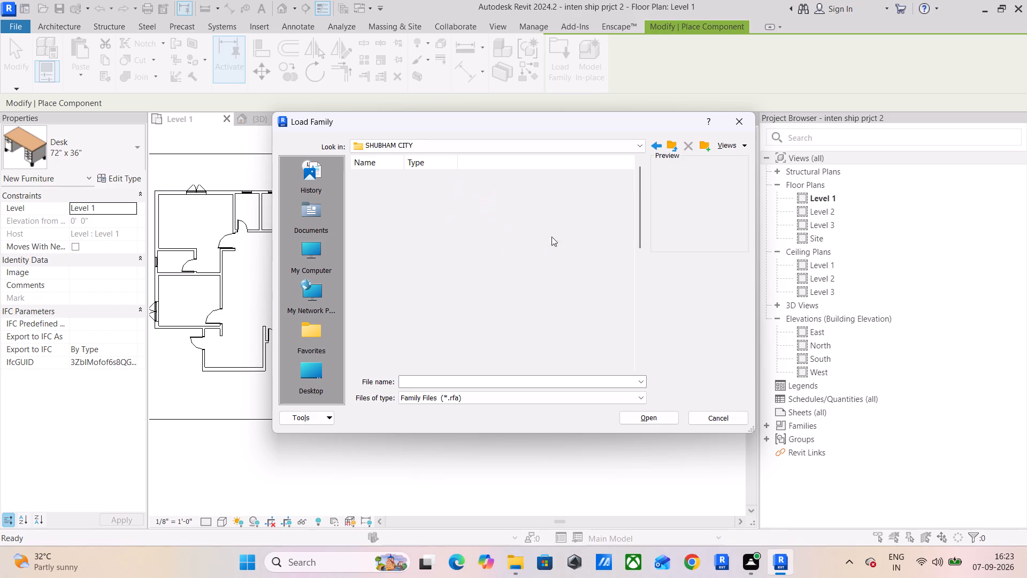
double_click(424, 201)
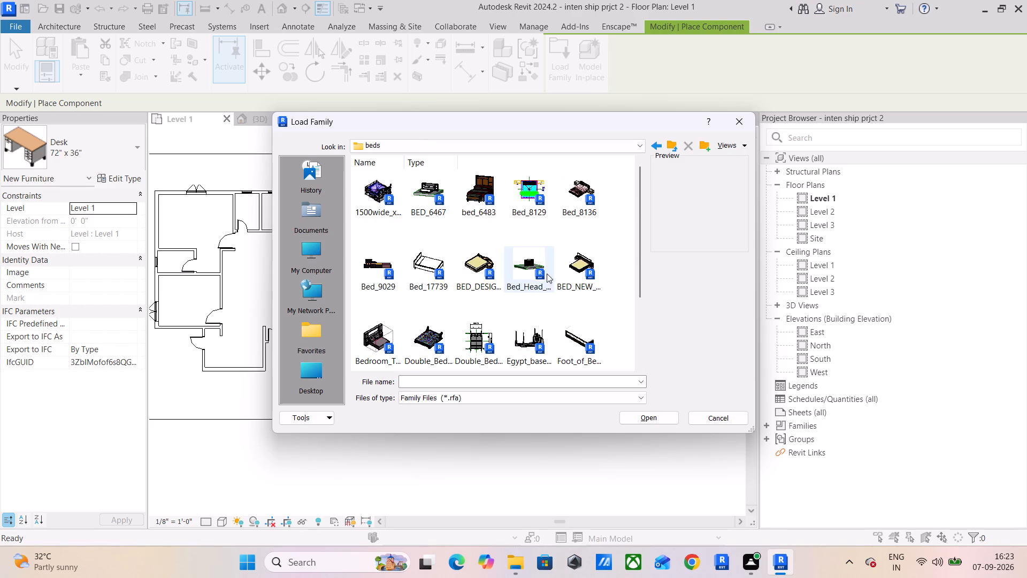
scroll(416, 263, down, 1)
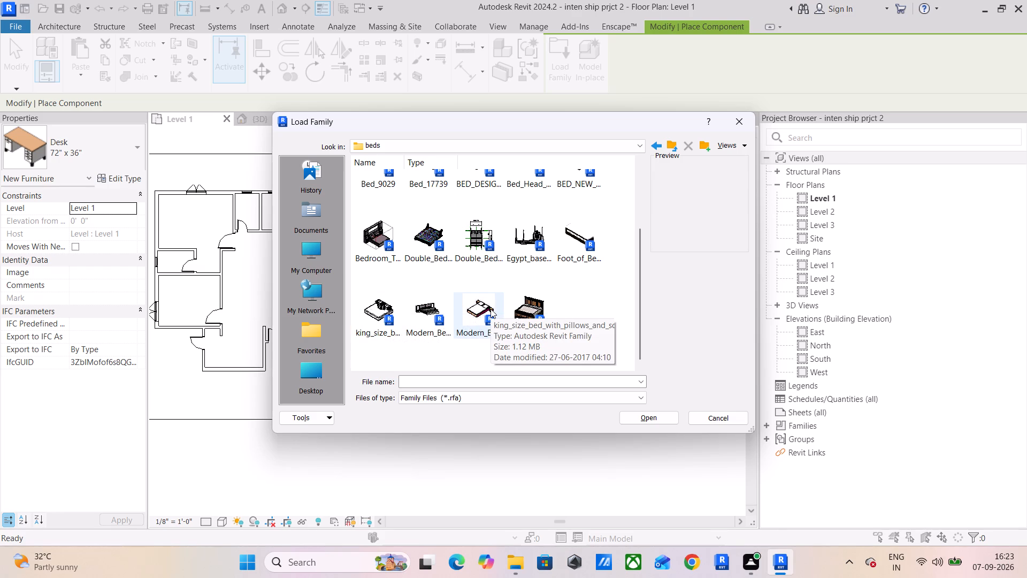
click(421, 309)
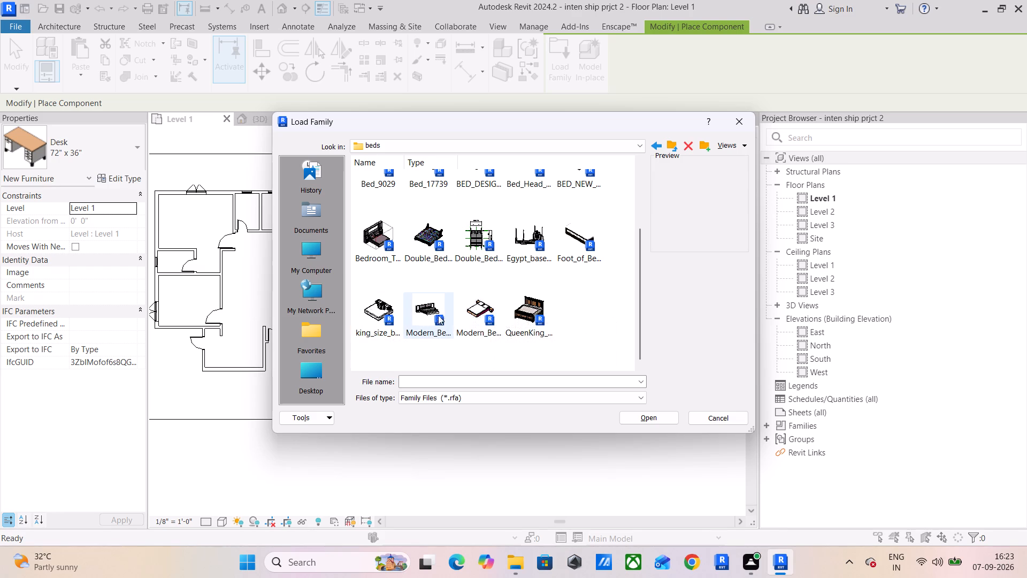
click(630, 414)
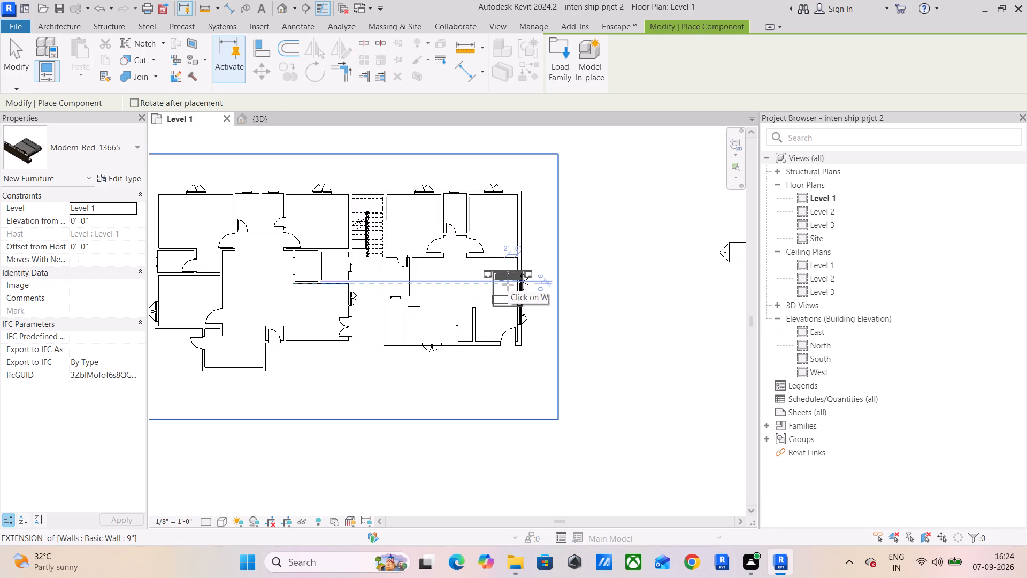
Place one Modern_Bed_13665 in the open area outside the smaller unit, about 16'-6" beyond the vertical boundary line.
scroll(608, 292, up, 5)
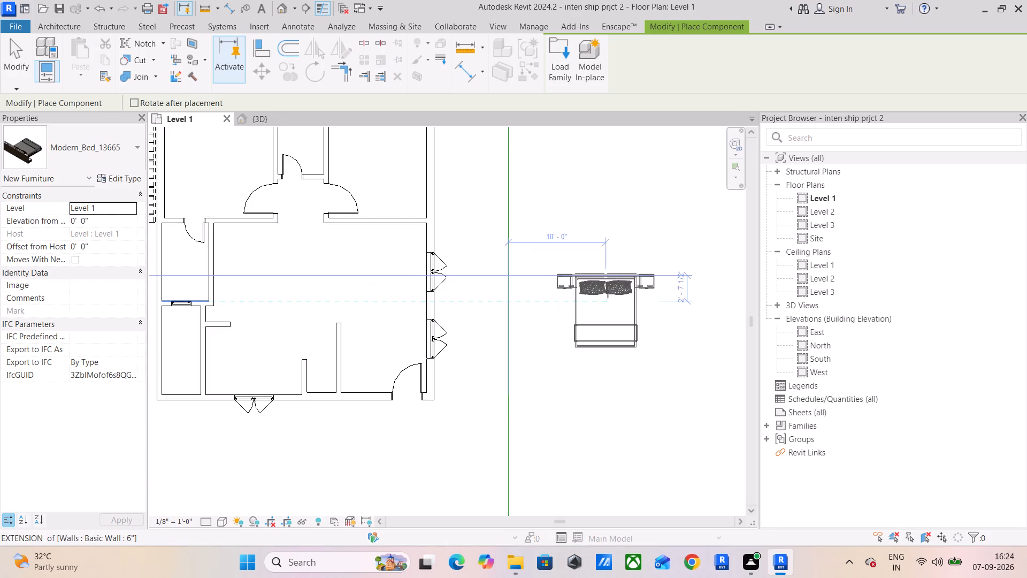
scroll(608, 292, up, 1)
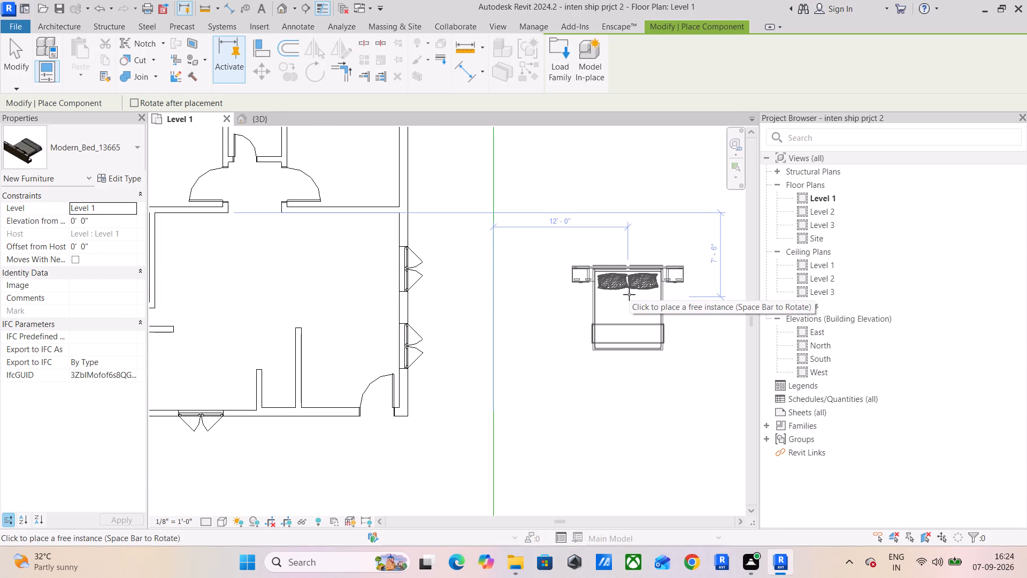
middle_drag(364, 219, 443, 394)
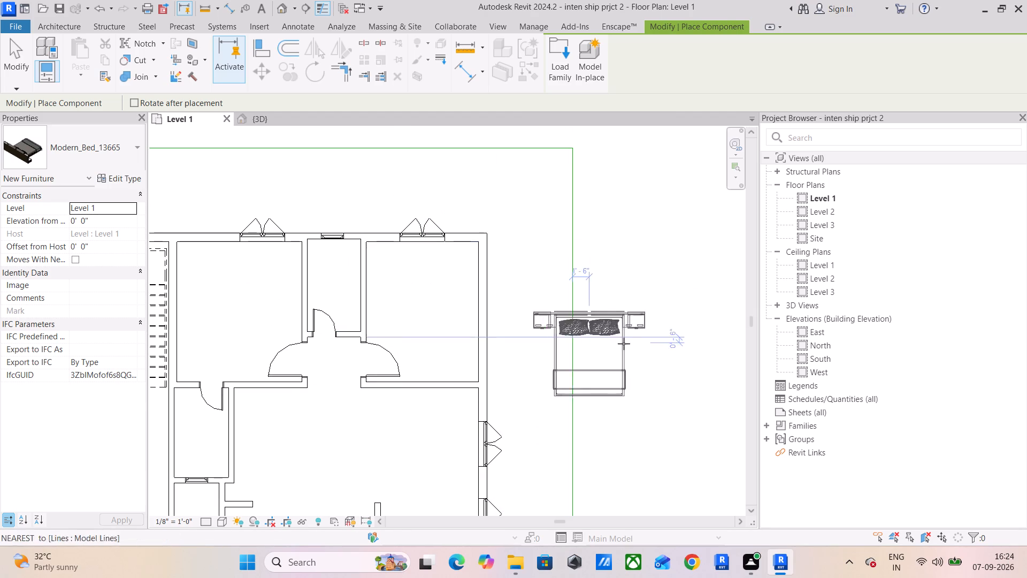
middle_drag(677, 282, 664, 285)
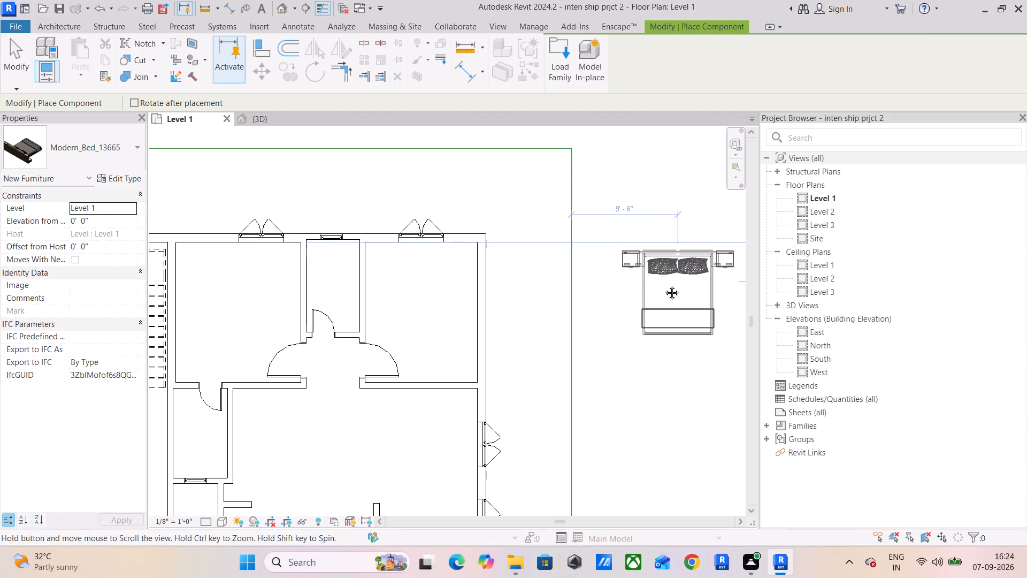
middle_drag(664, 285, 489, 267)
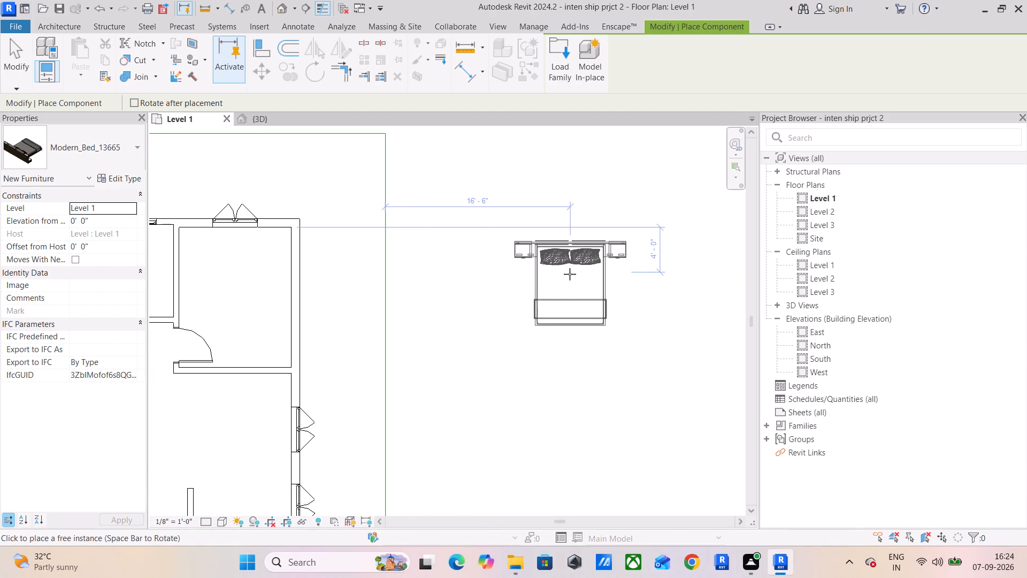
click(570, 274)
key(Escape)
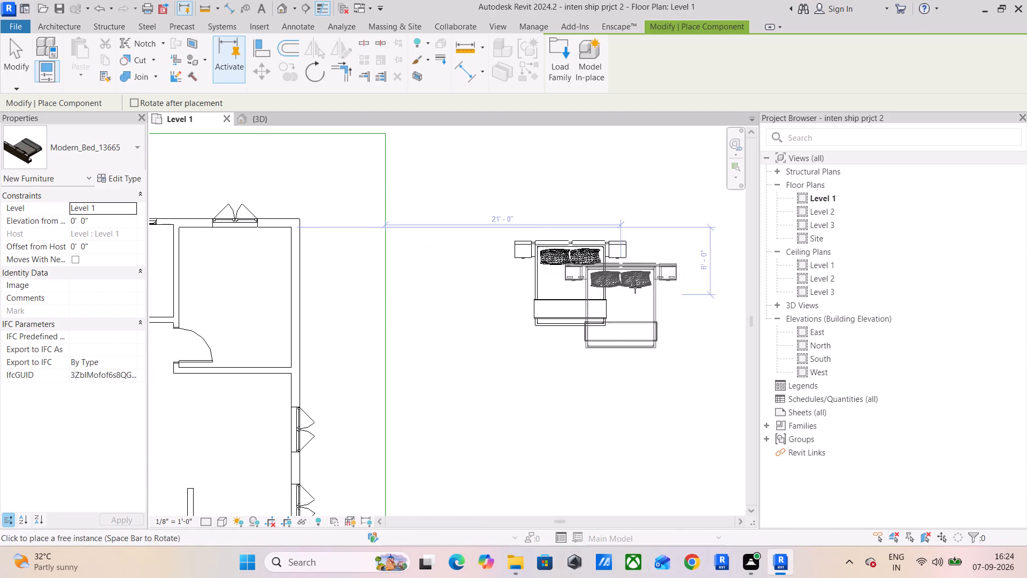
key(Escape)
key(Escape)
key(Escape)
key(Escape)
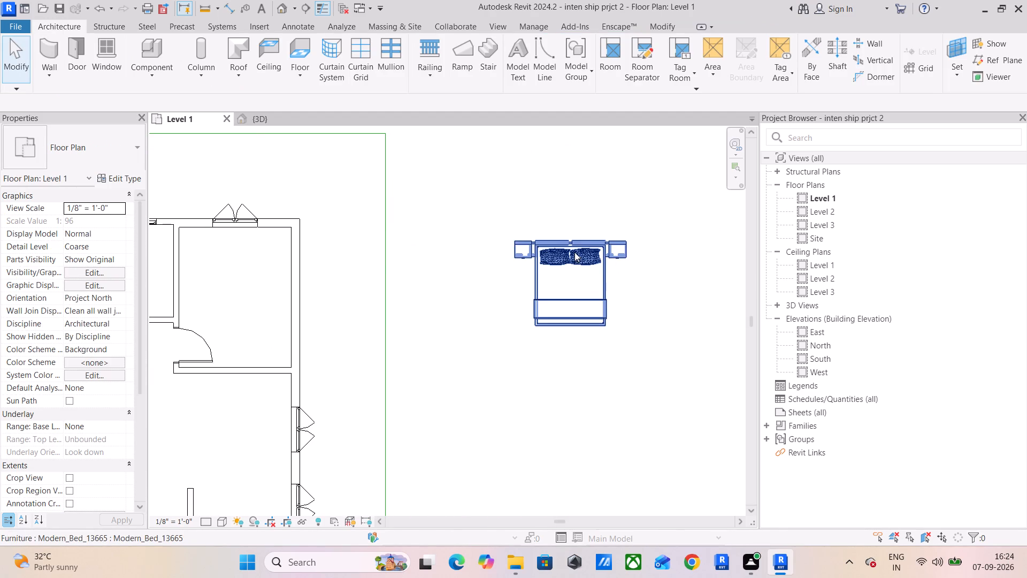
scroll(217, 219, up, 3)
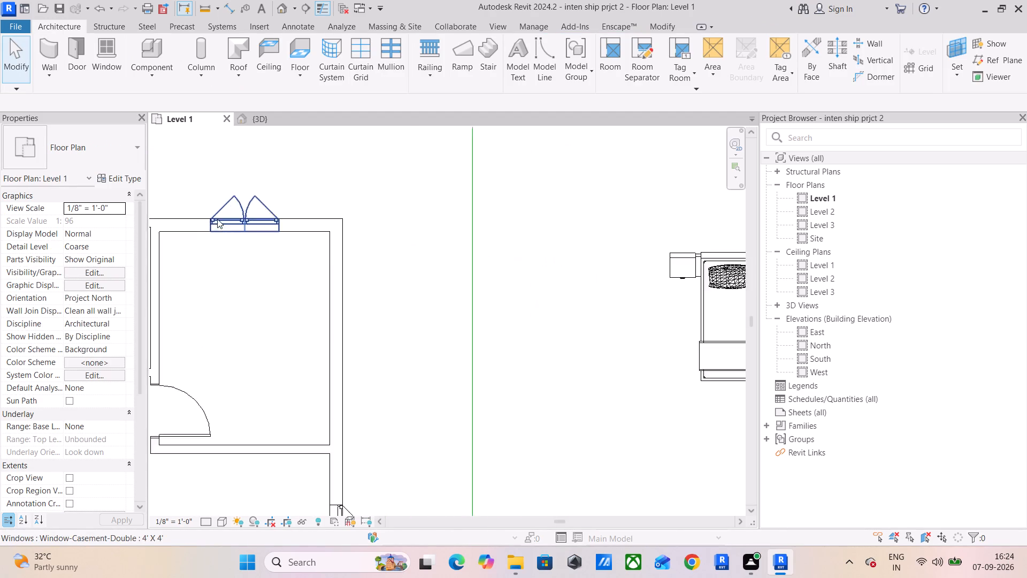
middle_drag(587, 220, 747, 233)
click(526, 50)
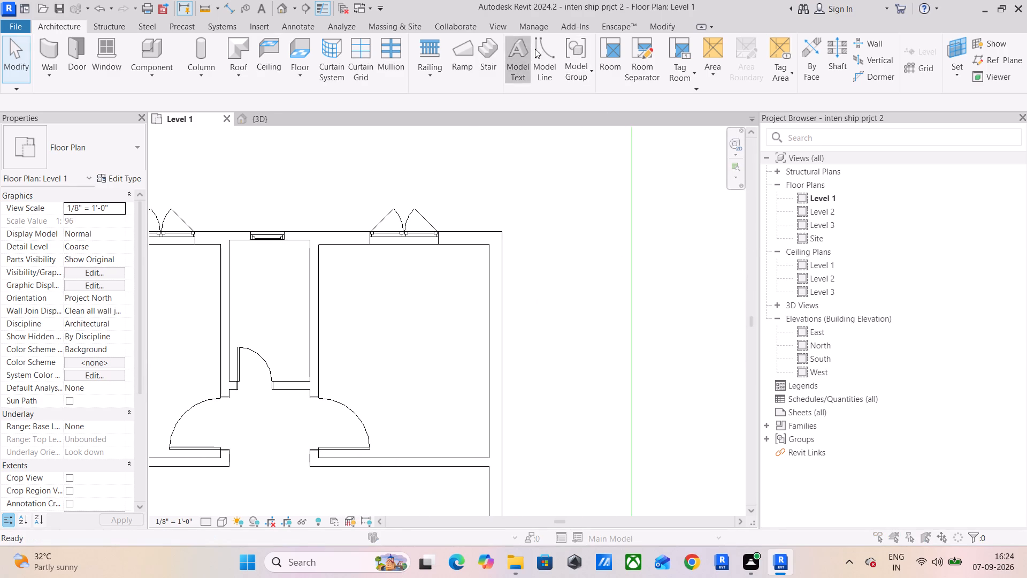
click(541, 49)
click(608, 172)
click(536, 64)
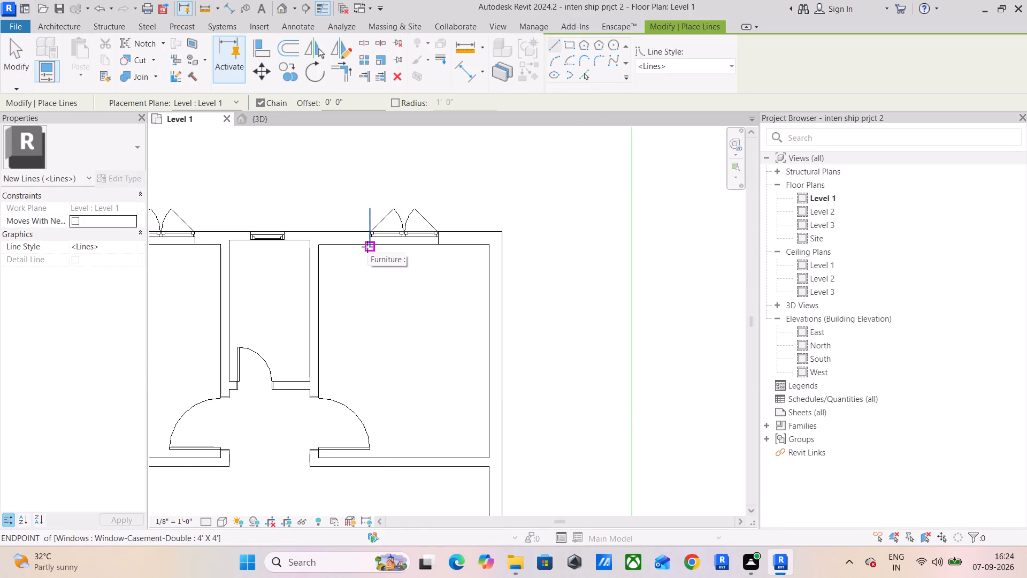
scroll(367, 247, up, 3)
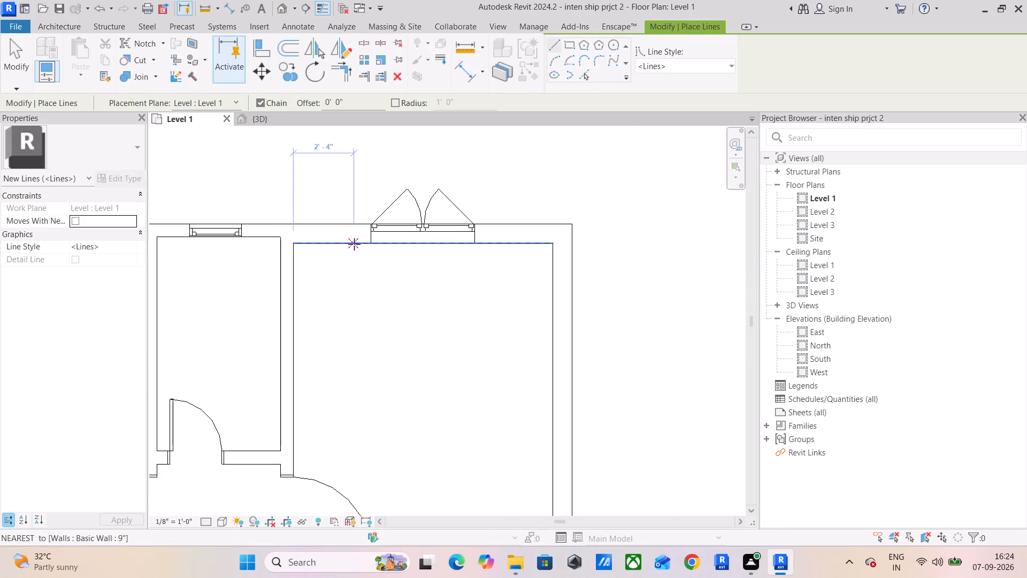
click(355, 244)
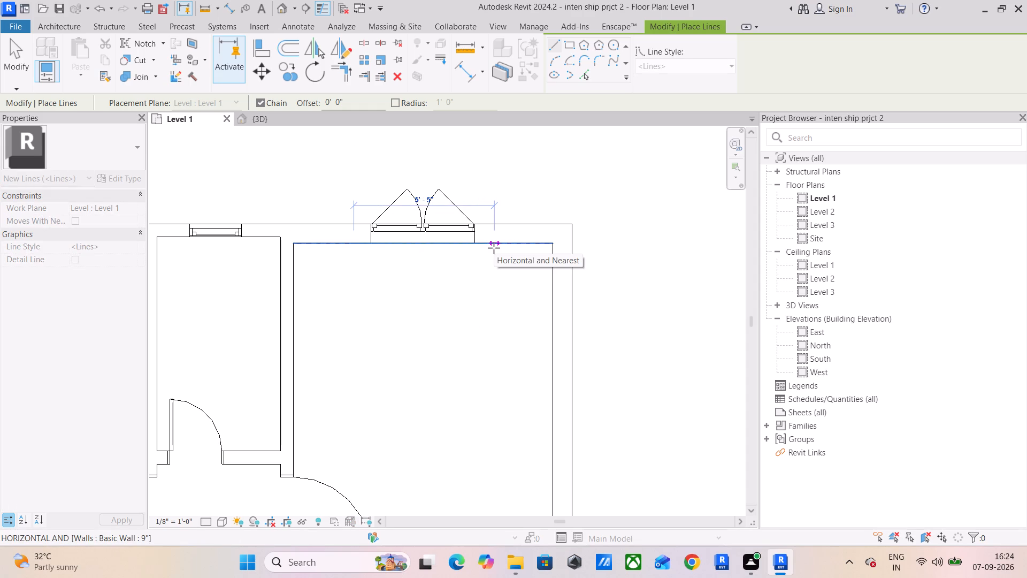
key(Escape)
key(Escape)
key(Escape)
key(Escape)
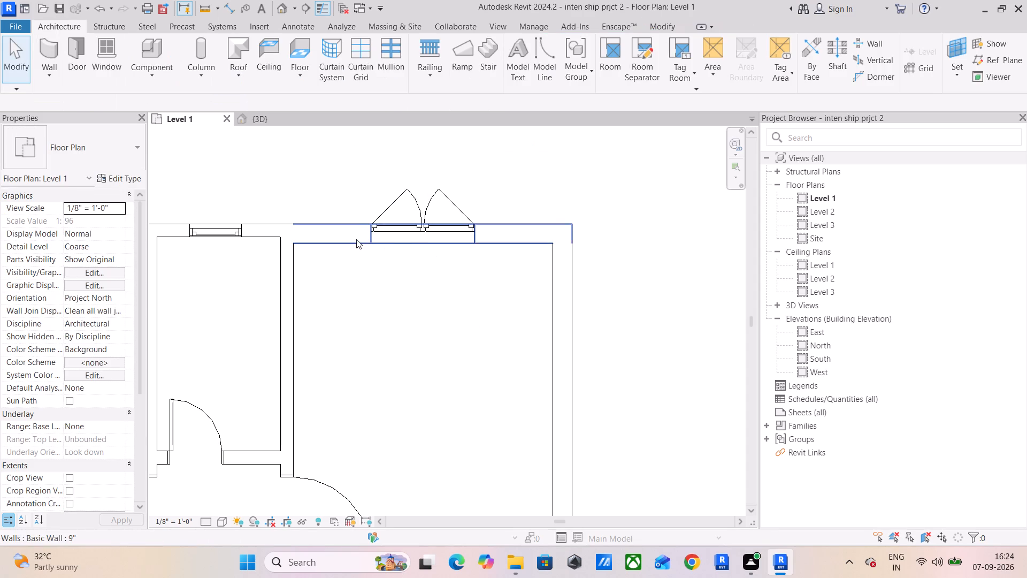
Draw a horizontal model line about 5'-7" long just outside the double casement window of the smaller unit's upper-right corner room.
click(539, 63)
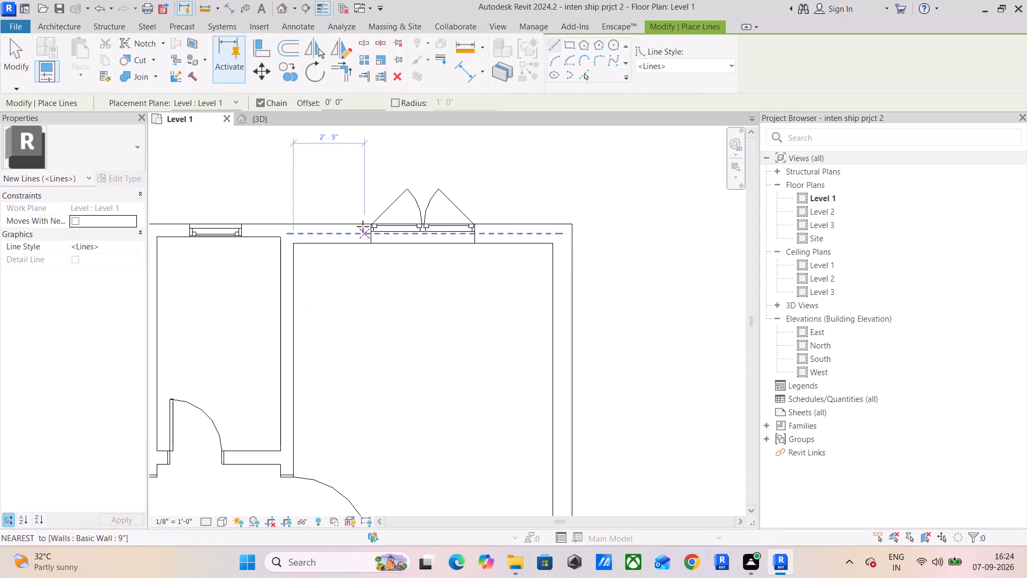
click(352, 176)
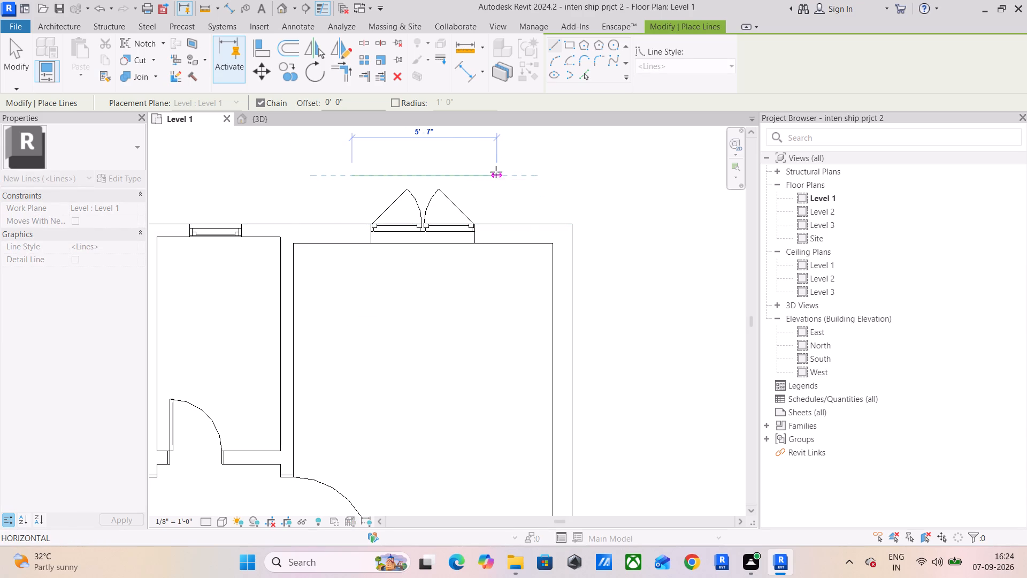
click(496, 172)
key(Escape)
scroll(616, 237, down, 4)
middle_drag(659, 249, 466, 244)
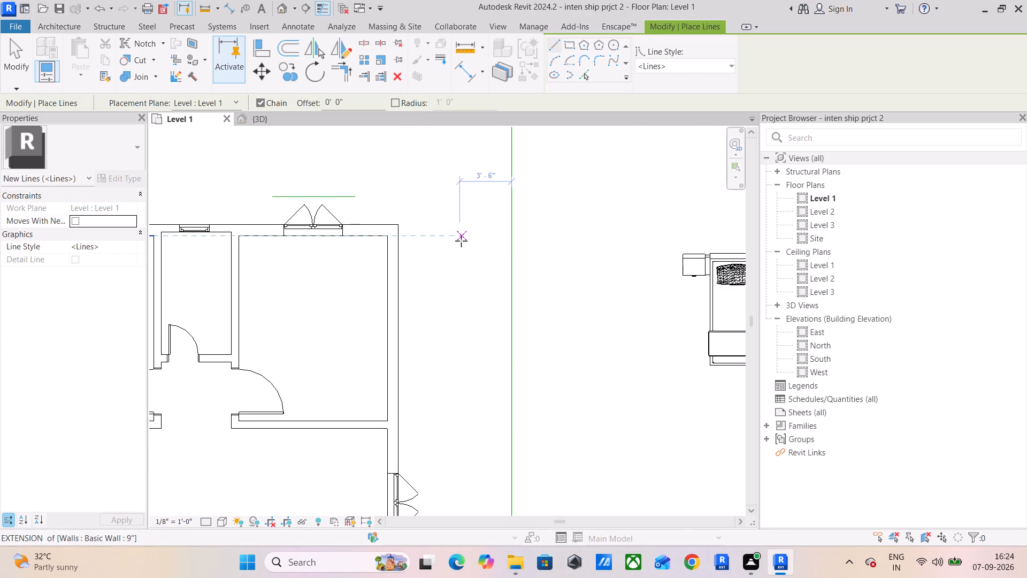
key(Escape)
key(Escape)
Check the type properties of the placed Modern_Bed_13665 for editable size parameters.
click(744, 273)
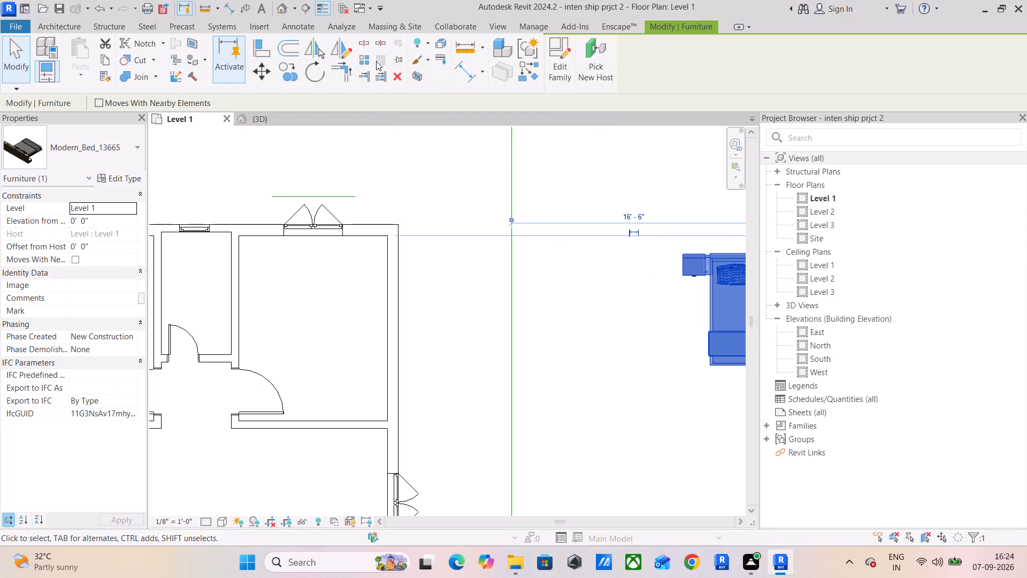
click(131, 179)
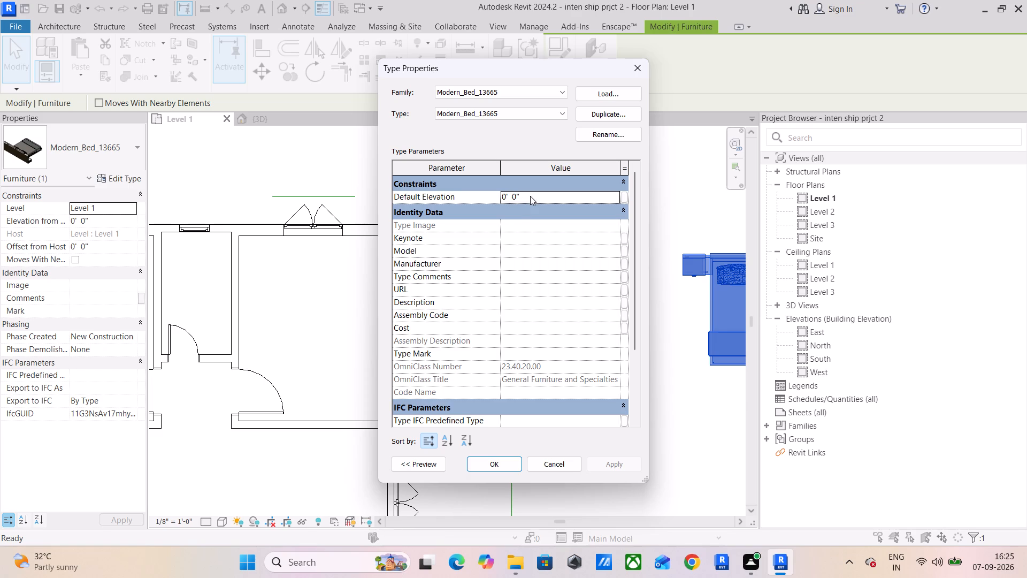
click(637, 67)
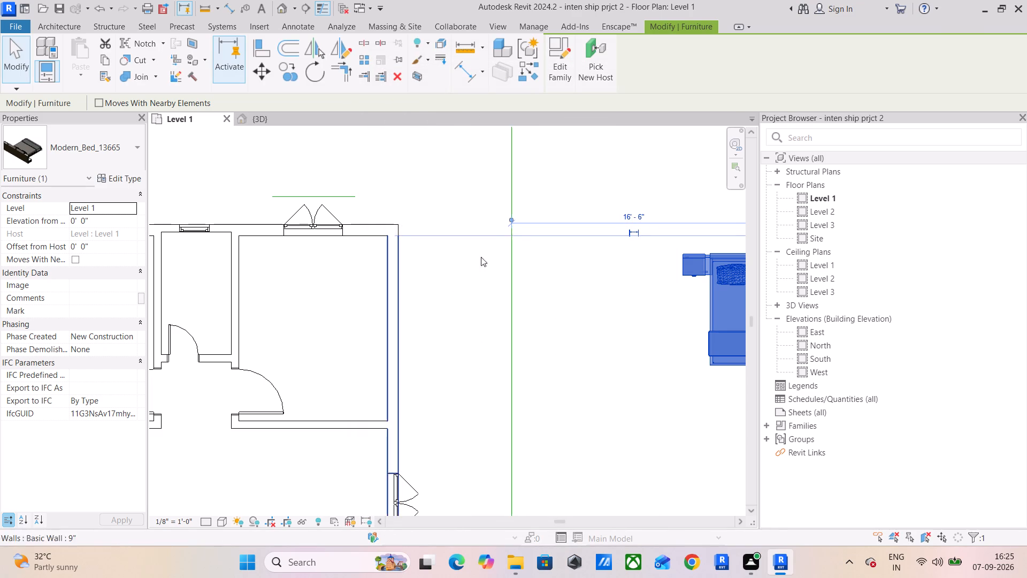
Open the placed Modern_Bed_13665 family for editing.
middle_drag(623, 250, 415, 227)
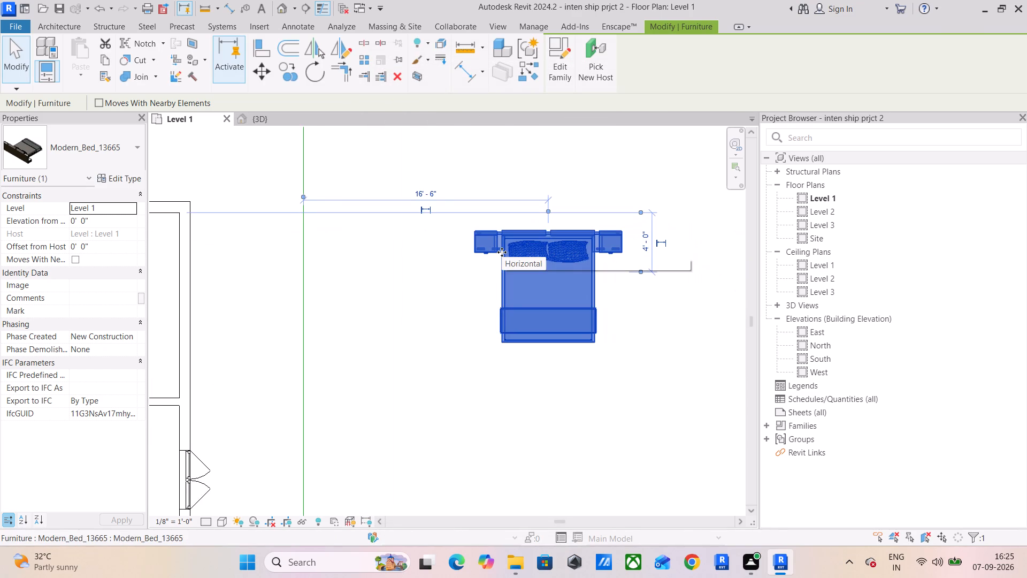
click(569, 62)
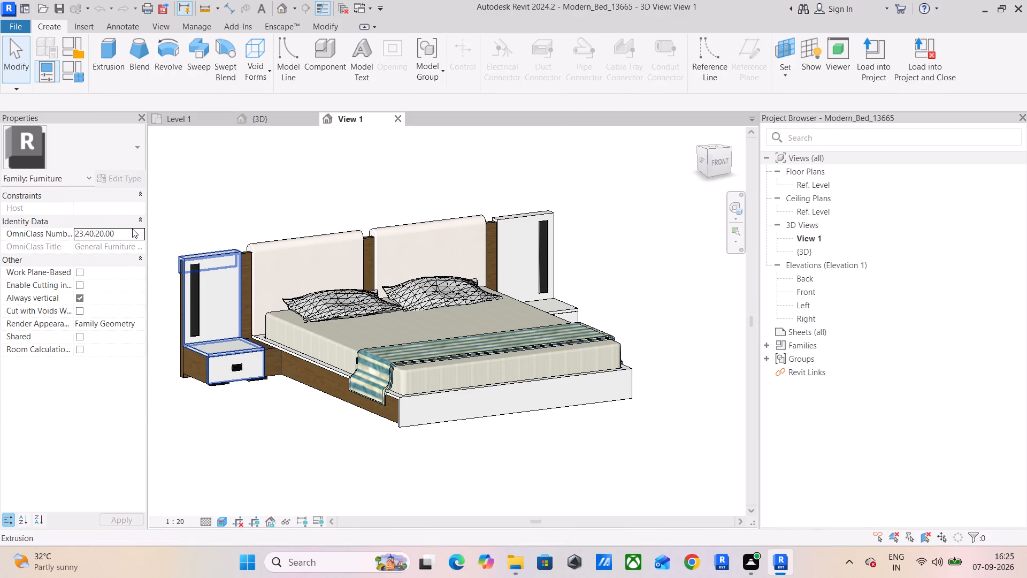
Examine the bed family's mattress, nightstand and base-frame extrusions in 3D for their dimensions and editable parameters.
click(260, 319)
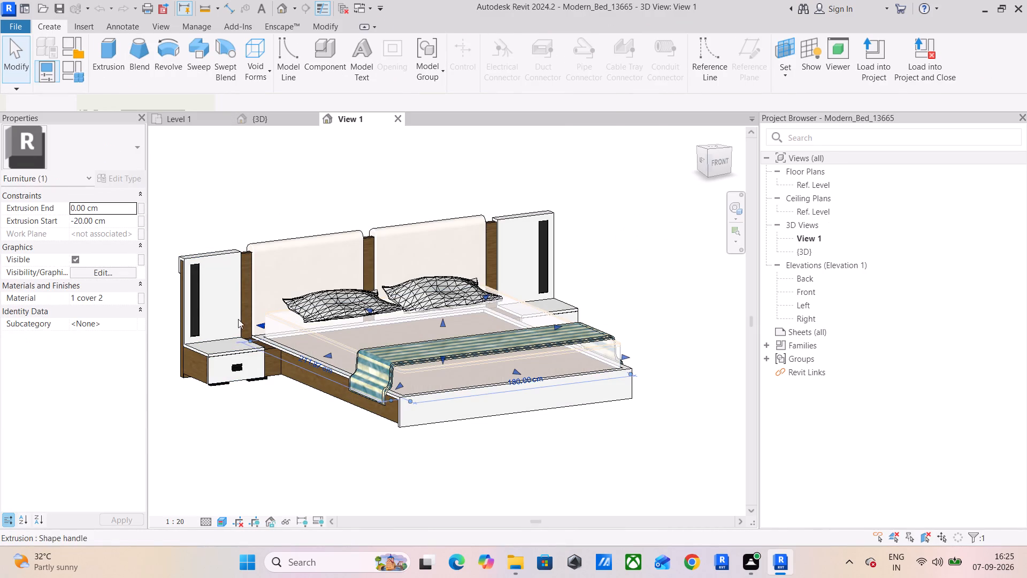
click(324, 382)
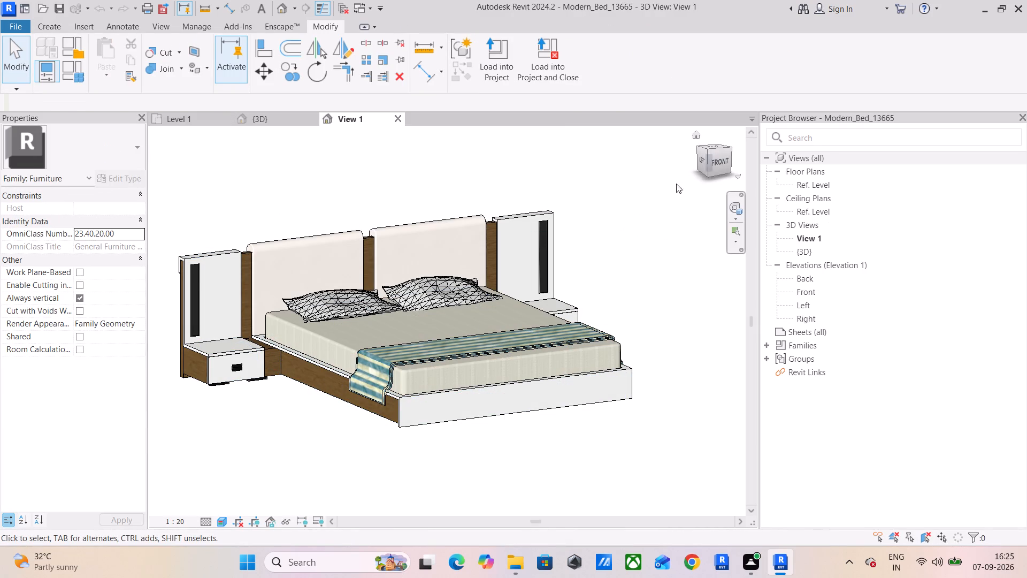
drag(676, 183, 215, 447)
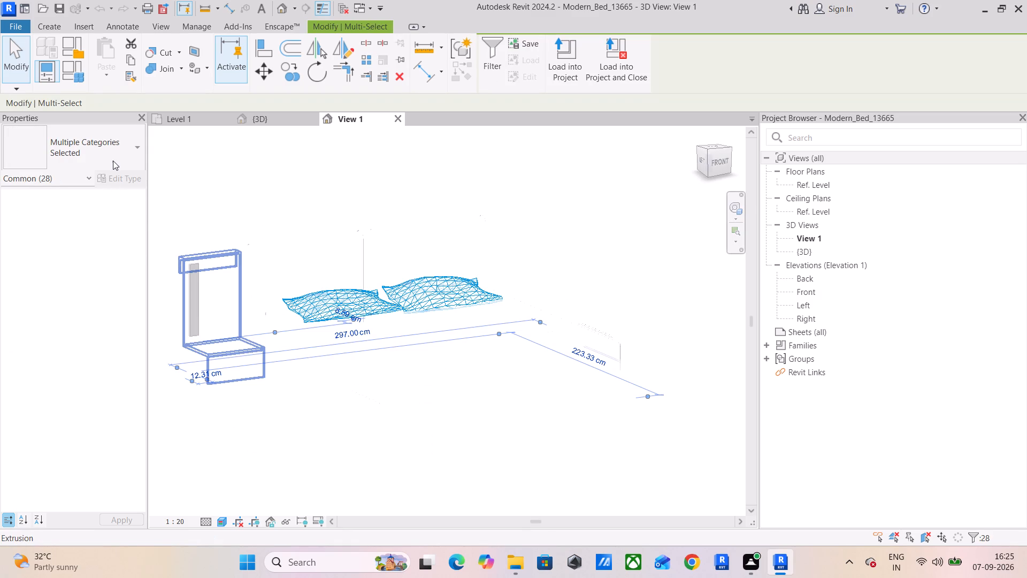
click(132, 149)
click(265, 227)
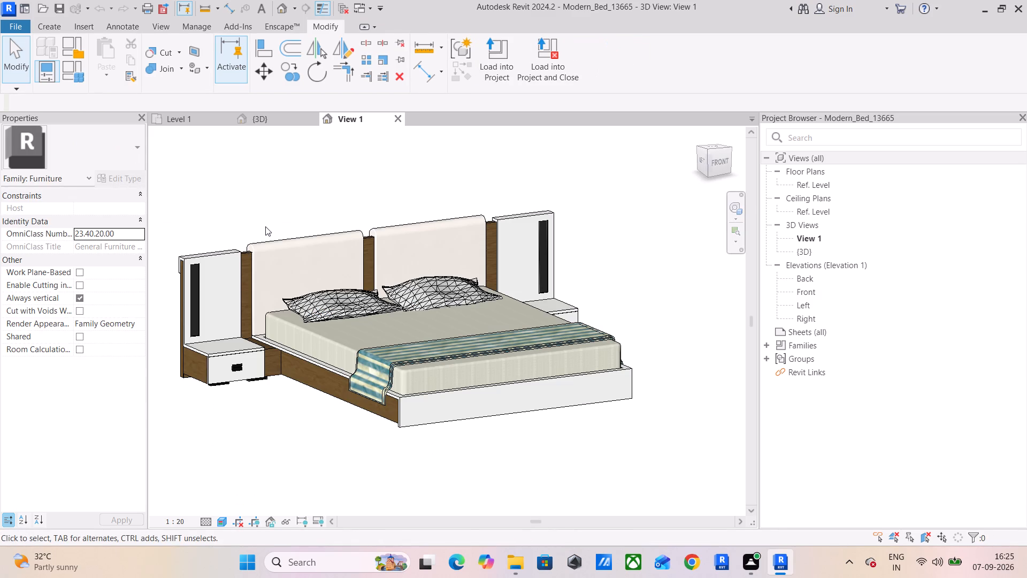
click(191, 253)
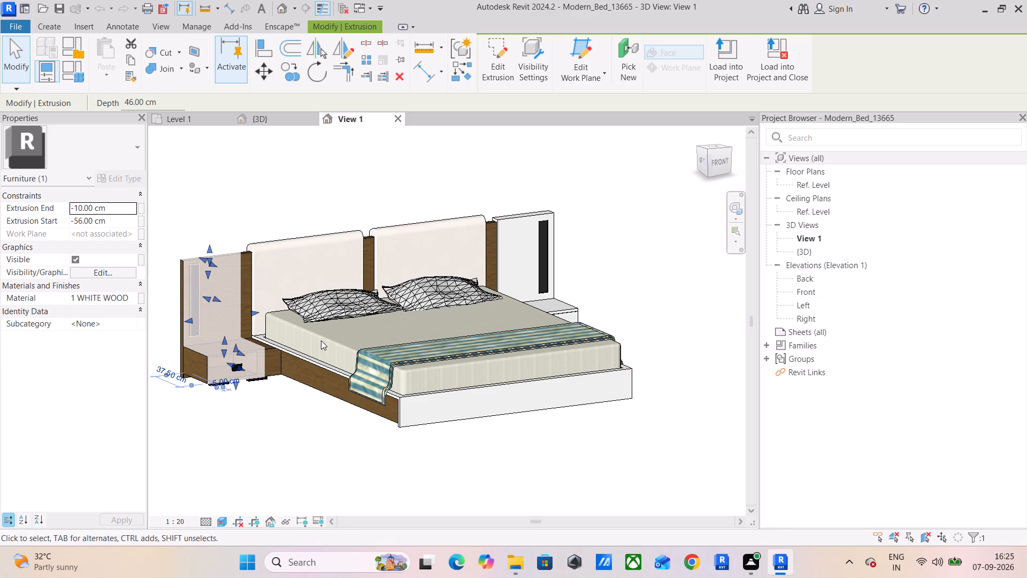
click(305, 364)
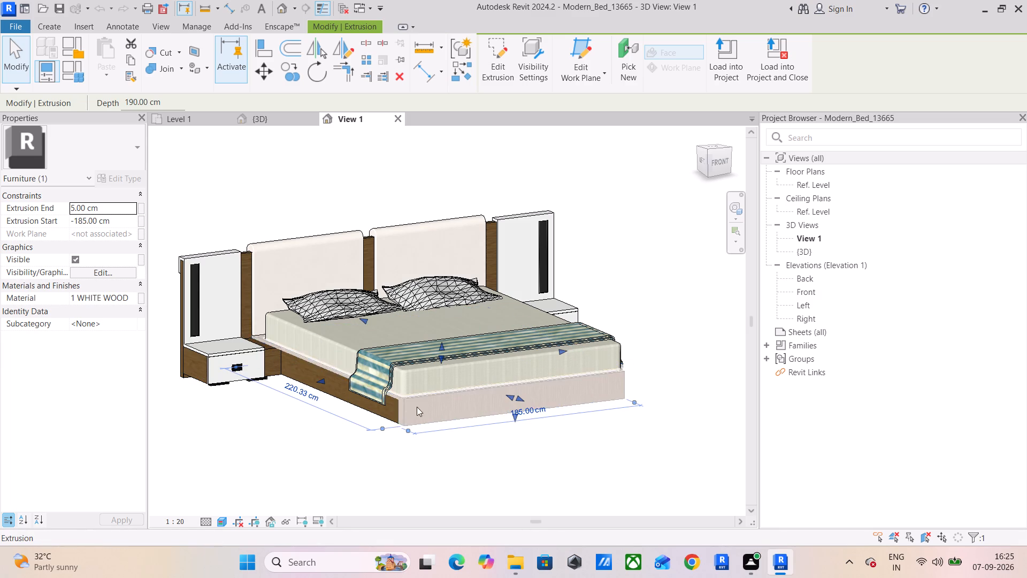
shift+middle_drag(642, 423, 583, 451)
drag(215, 178, 681, 246)
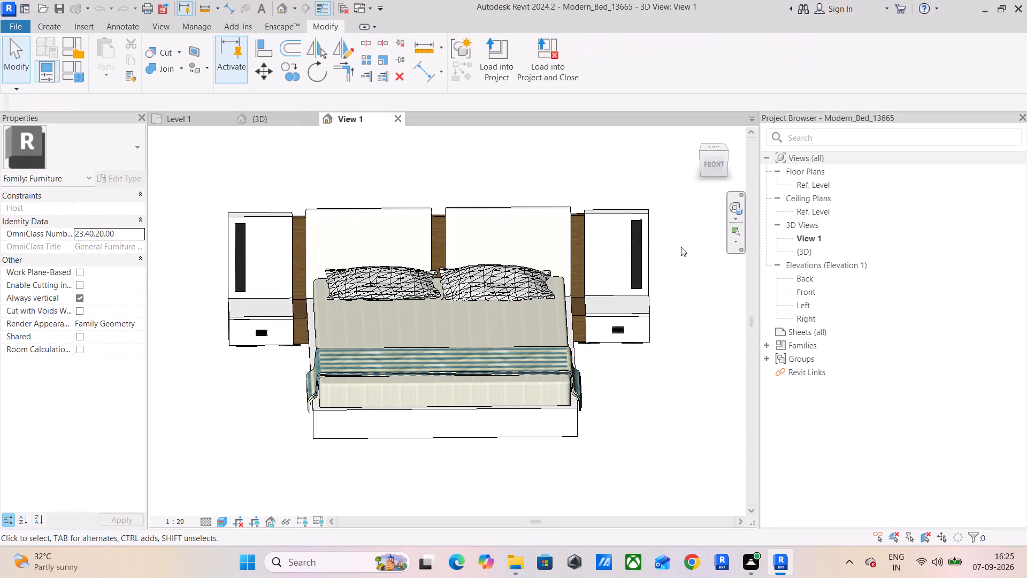
drag(675, 199, 232, 369)
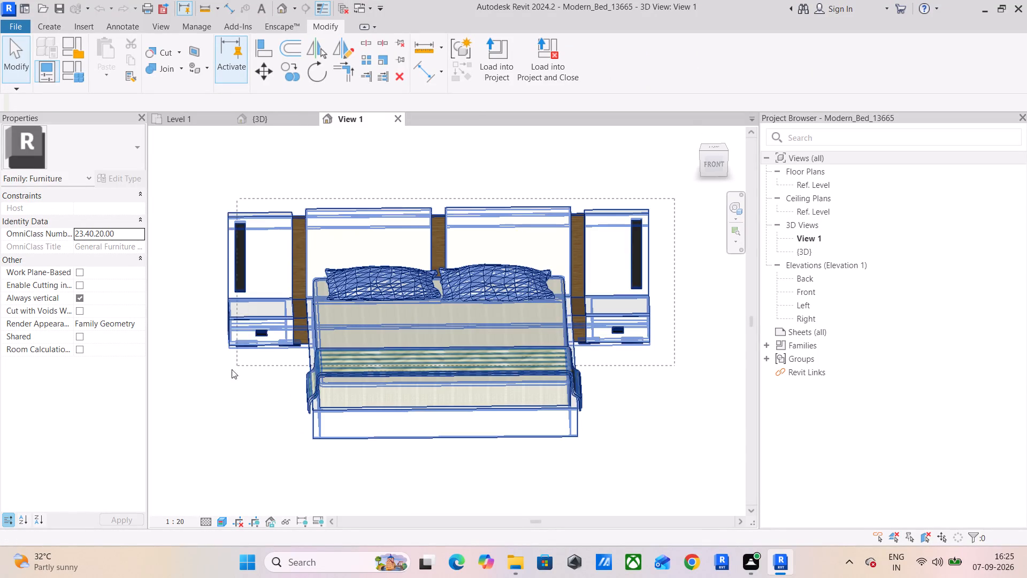
drag(232, 369, 227, 373)
key(Escape)
key(Escape)
key(Escape)
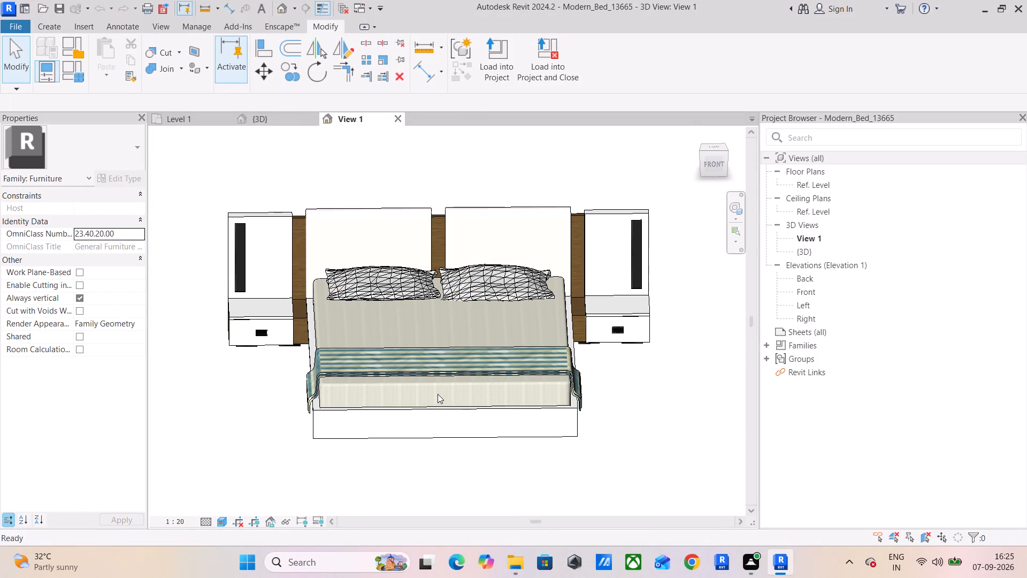
key(Escape)
click(308, 351)
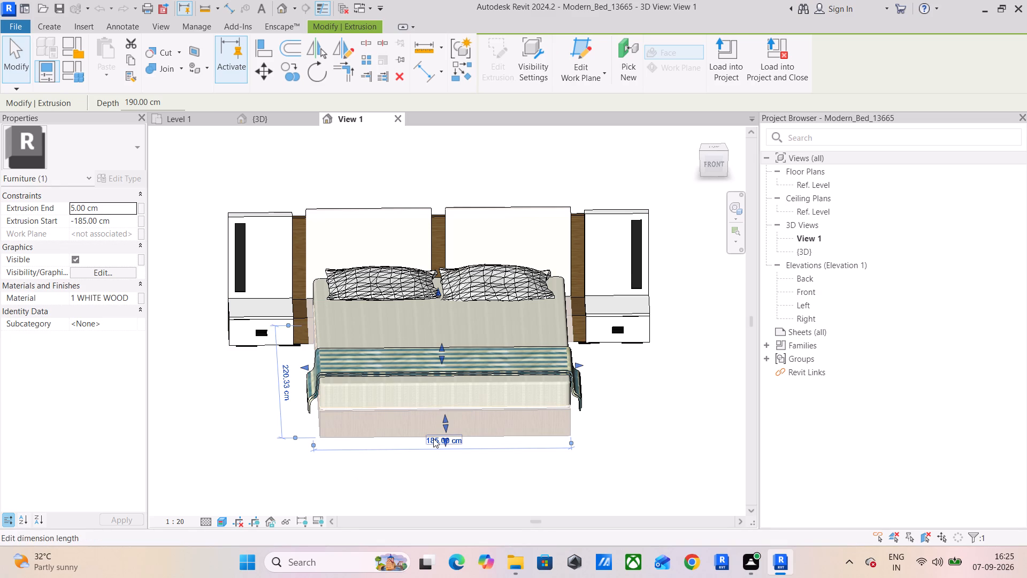
Return to the Level 1 plan and measure the horizontal model line outside the corner room's double casement window.
click(183, 112)
click(186, 116)
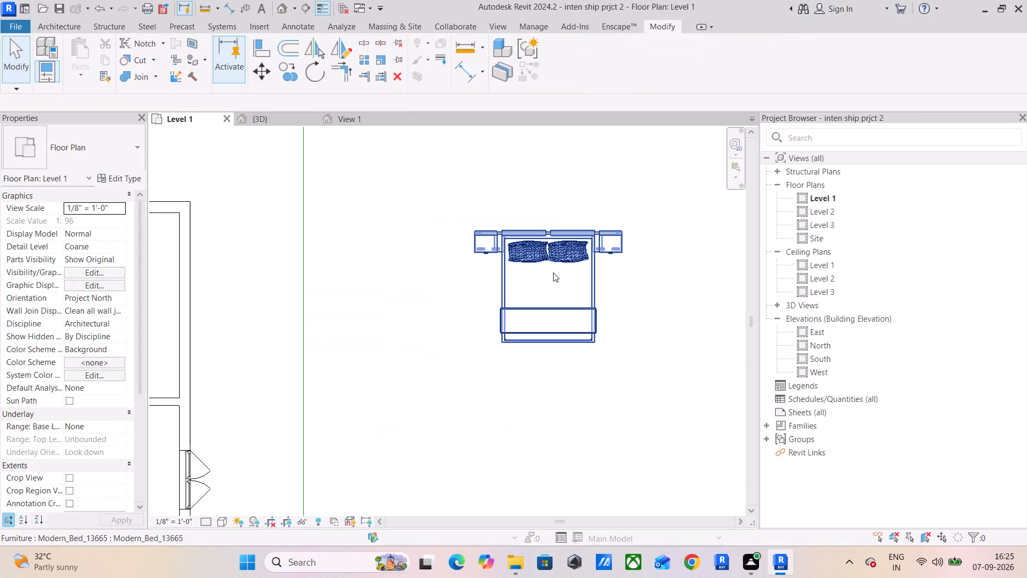
scroll(235, 273, down, 3)
middle_drag(260, 285, 524, 351)
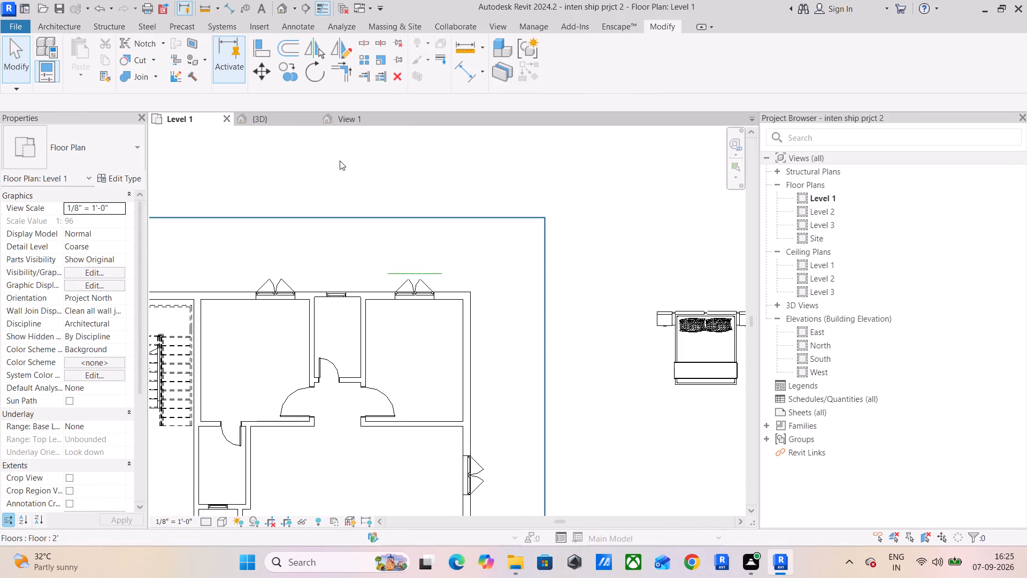
click(461, 47)
scroll(386, 267, up, 5)
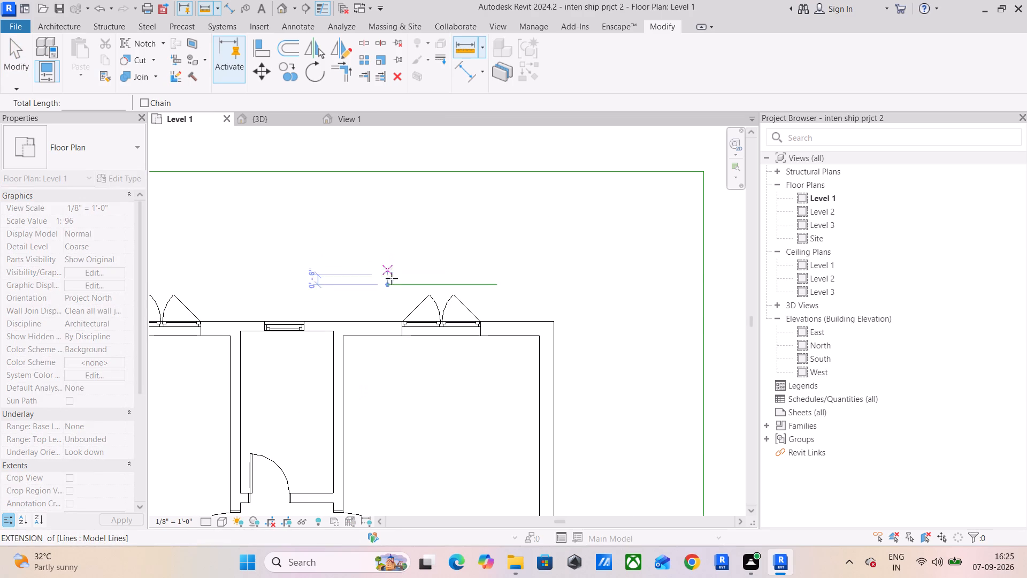
click(378, 283)
key(Escape)
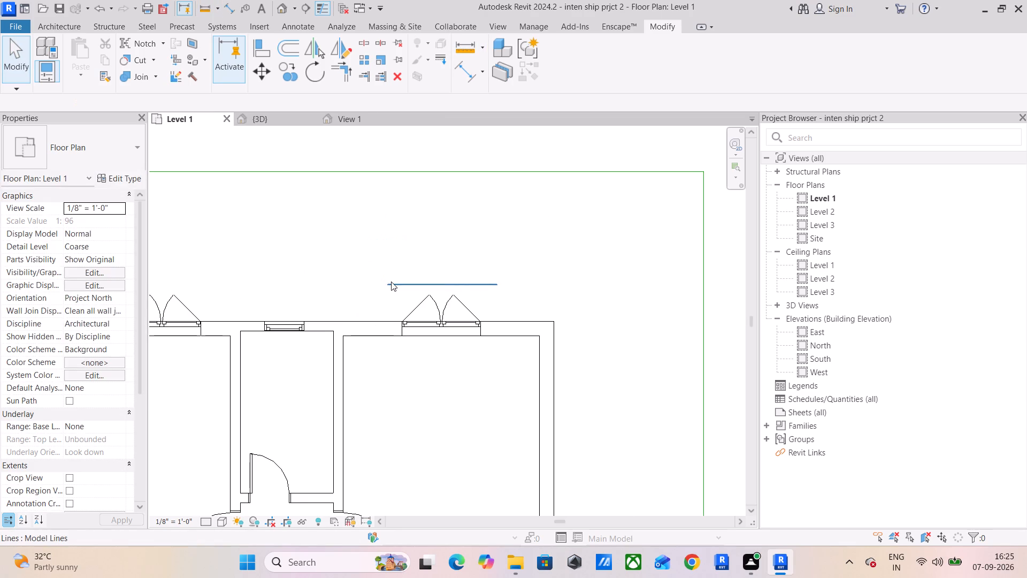
click(462, 53)
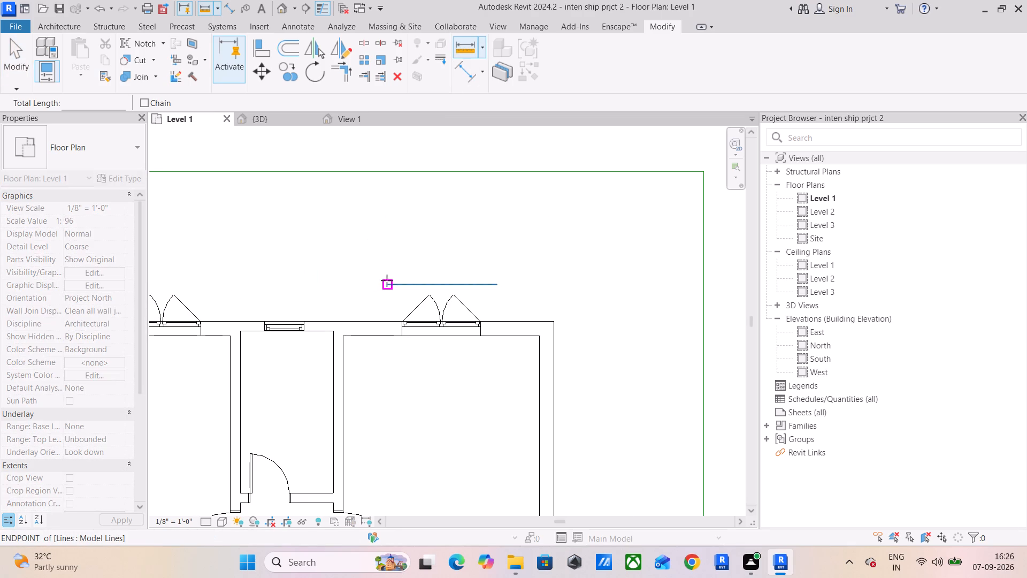
click(387, 281)
click(499, 285)
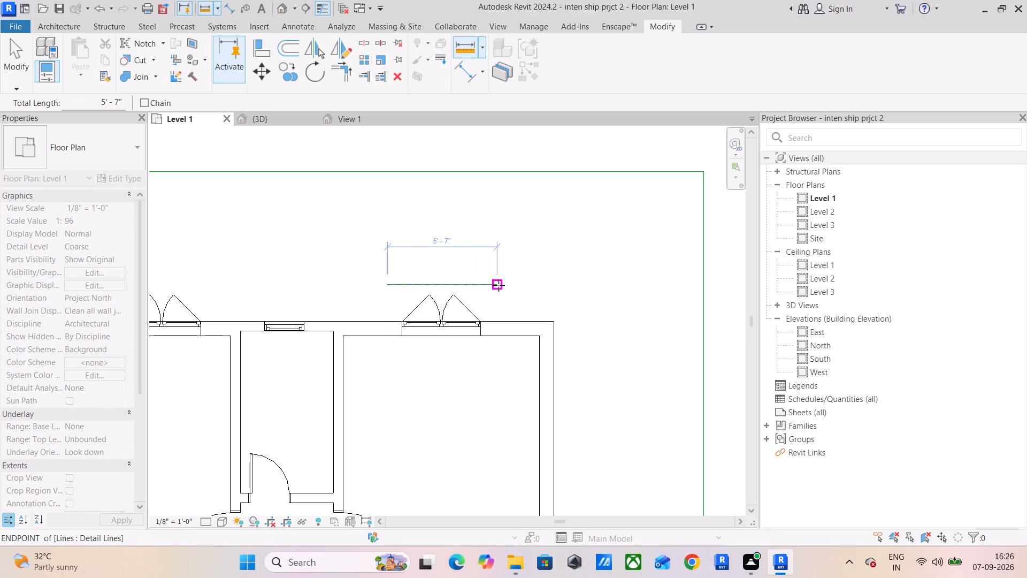
key(Escape)
key(Escape)
key(Escape)
key(Escape)
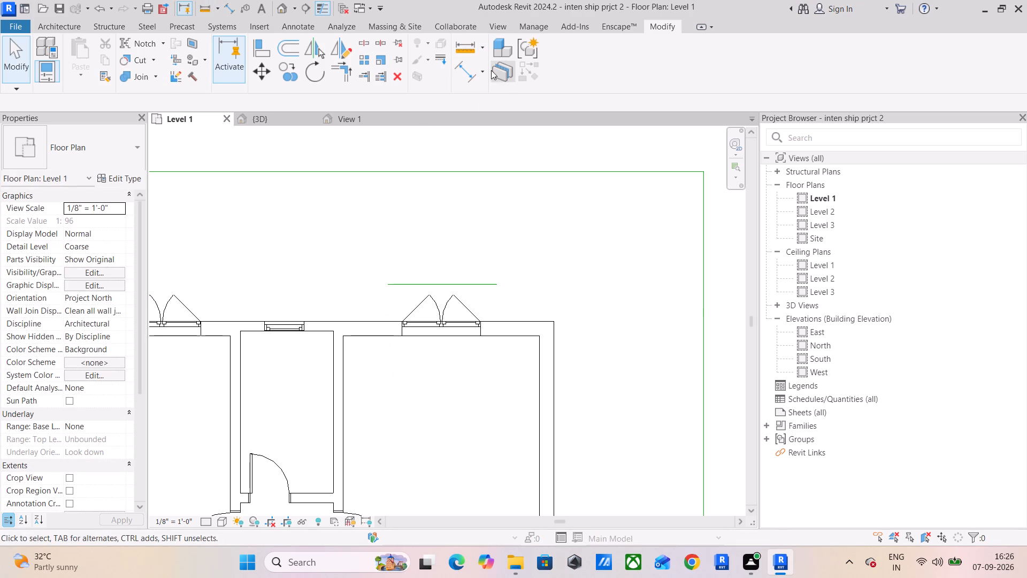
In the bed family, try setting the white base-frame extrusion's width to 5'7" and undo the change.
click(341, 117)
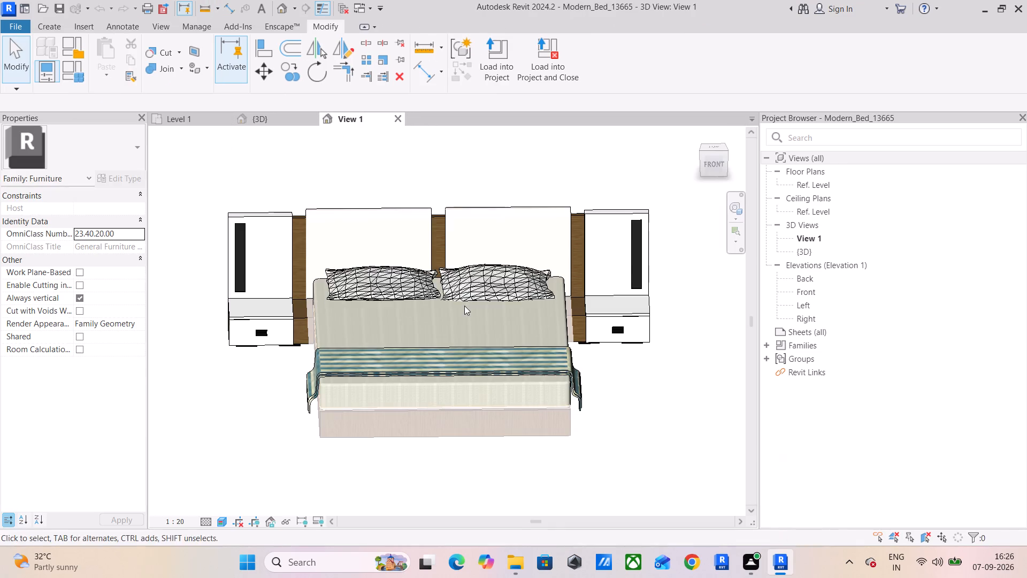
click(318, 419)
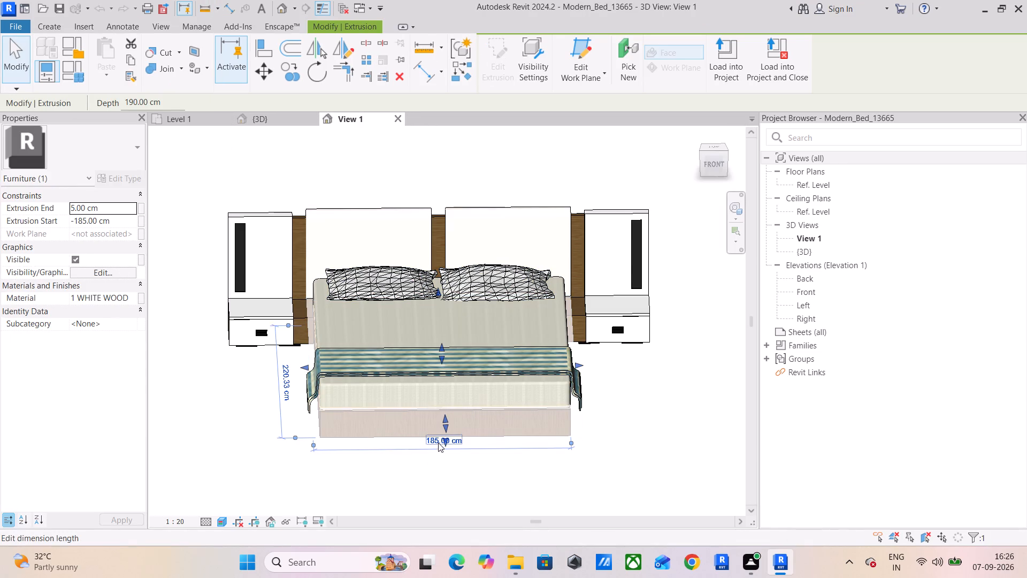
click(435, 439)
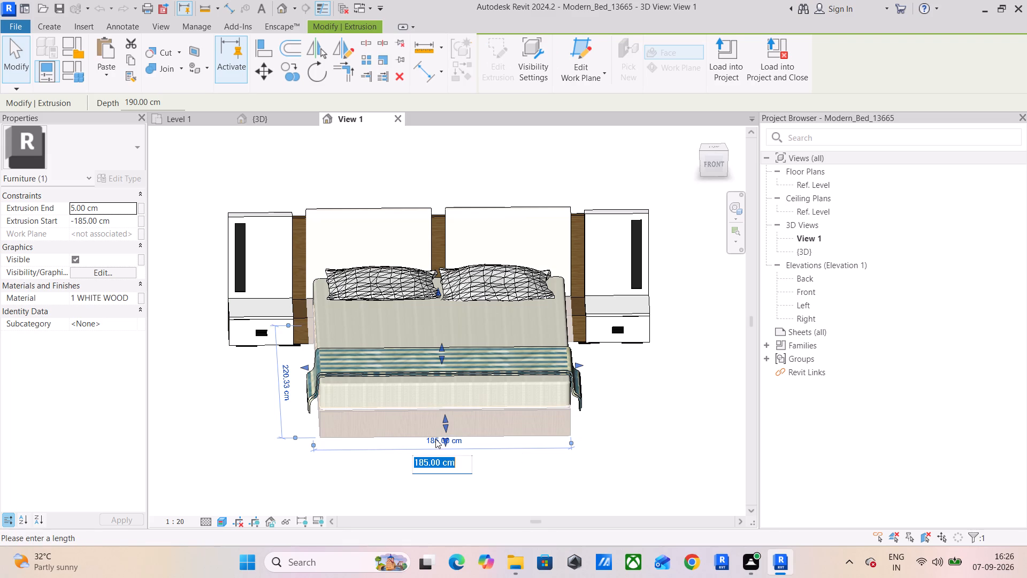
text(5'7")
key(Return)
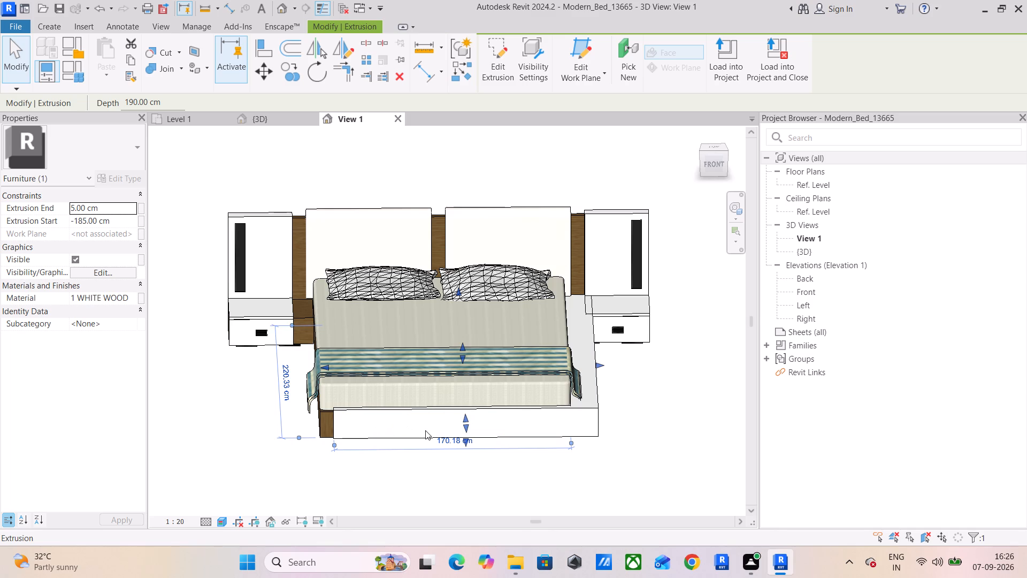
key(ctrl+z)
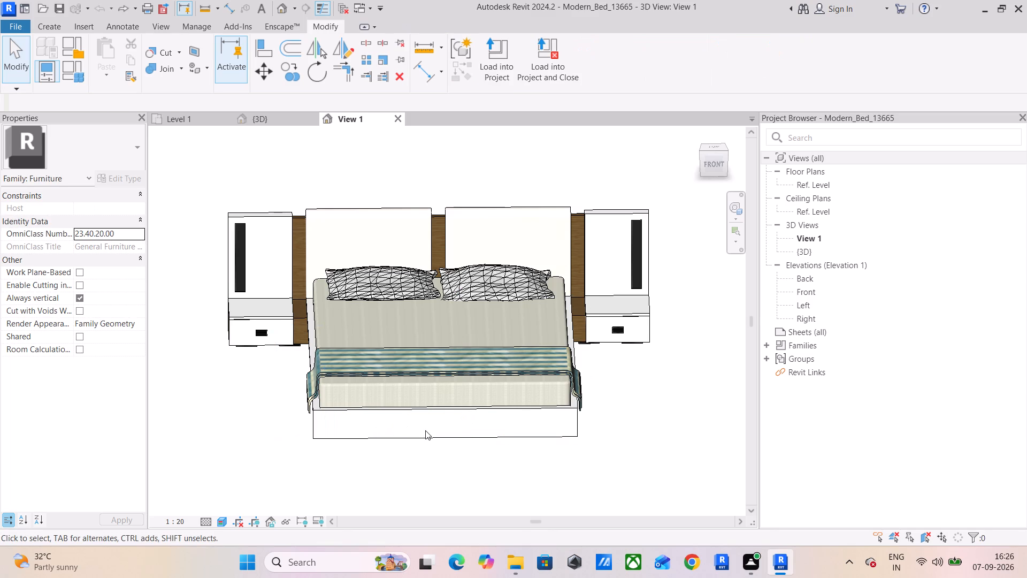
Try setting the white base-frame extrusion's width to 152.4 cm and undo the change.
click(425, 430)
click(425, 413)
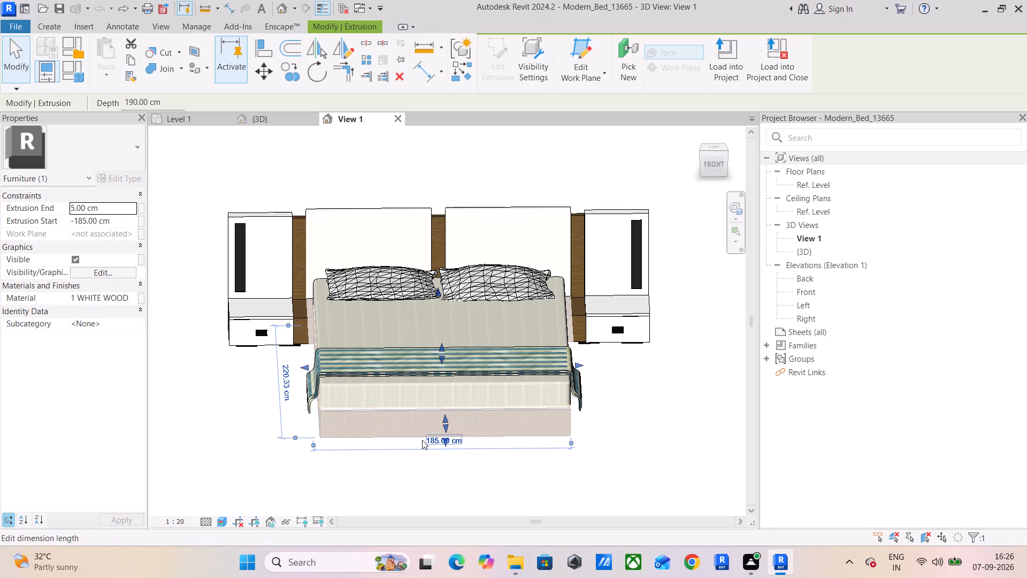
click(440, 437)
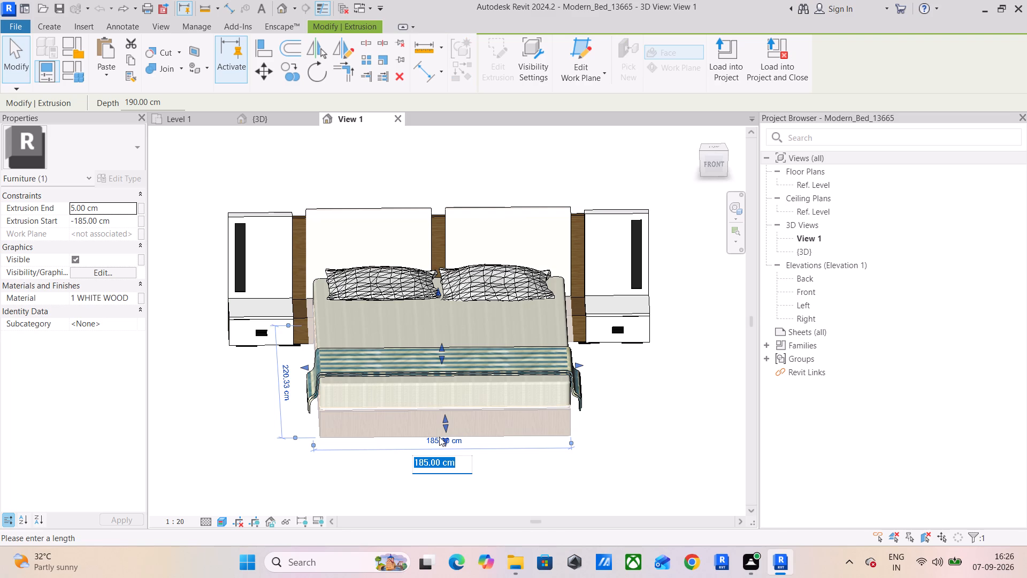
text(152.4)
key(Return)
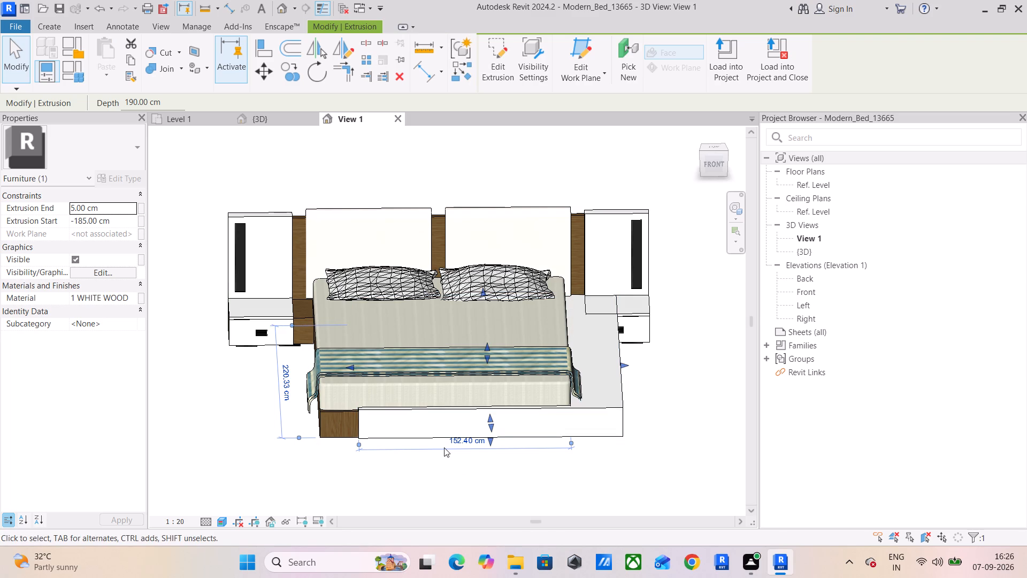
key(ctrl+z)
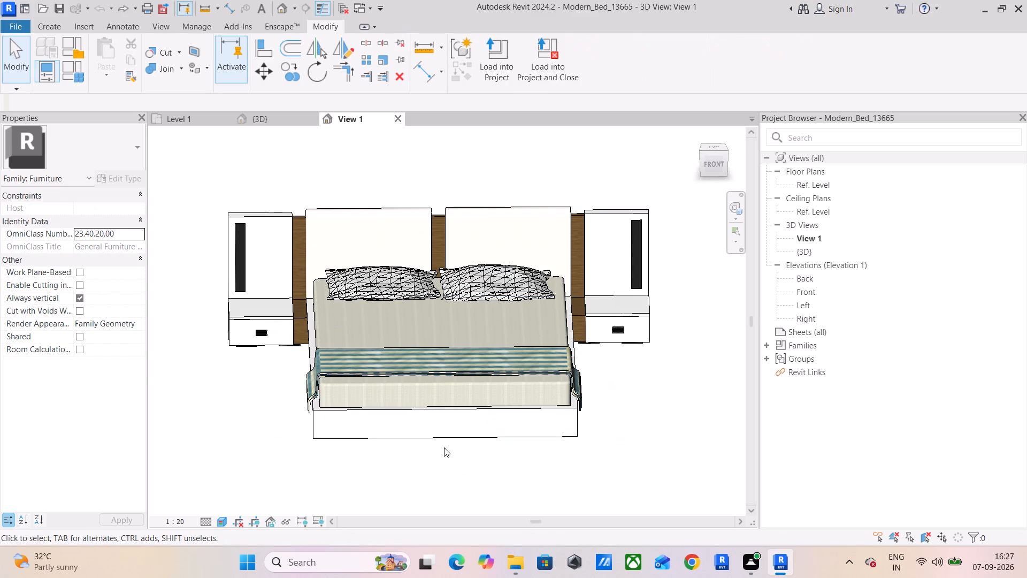
Pull the base-frame extrusion's left side face inward, narrowing the frame's front dimension to about 152 cm.
click(436, 434)
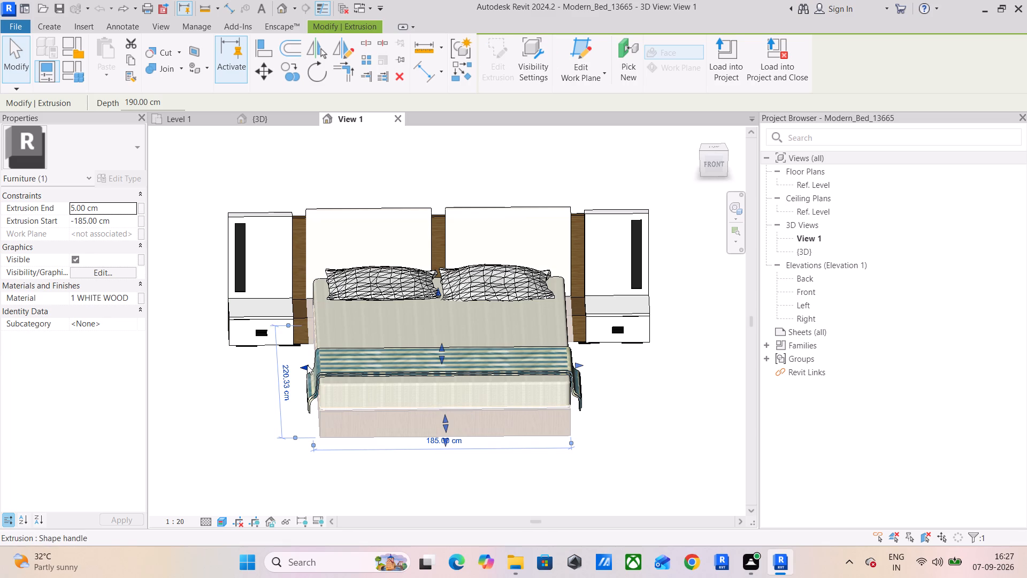
drag(307, 365, 343, 369)
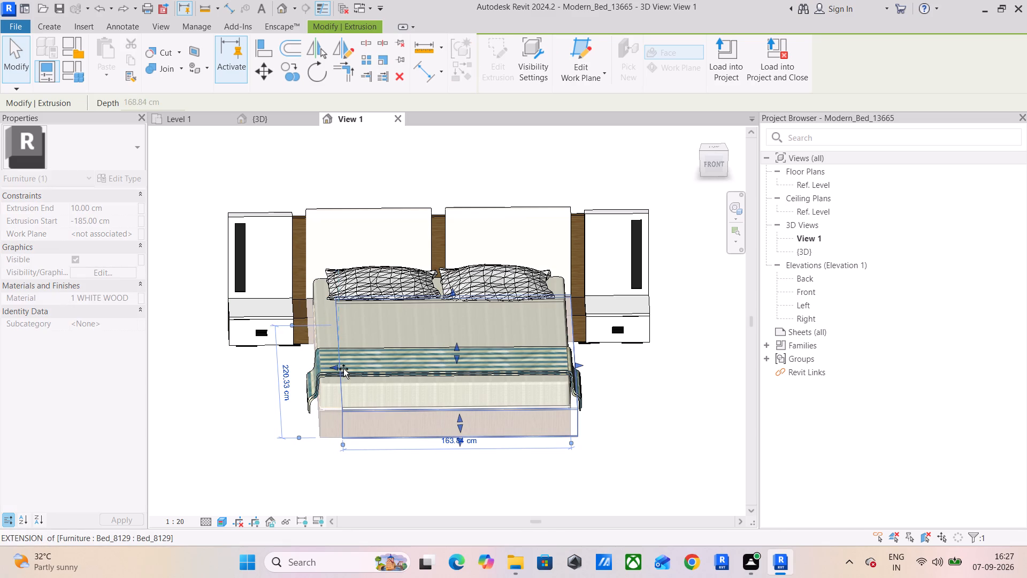
drag(343, 369, 356, 369)
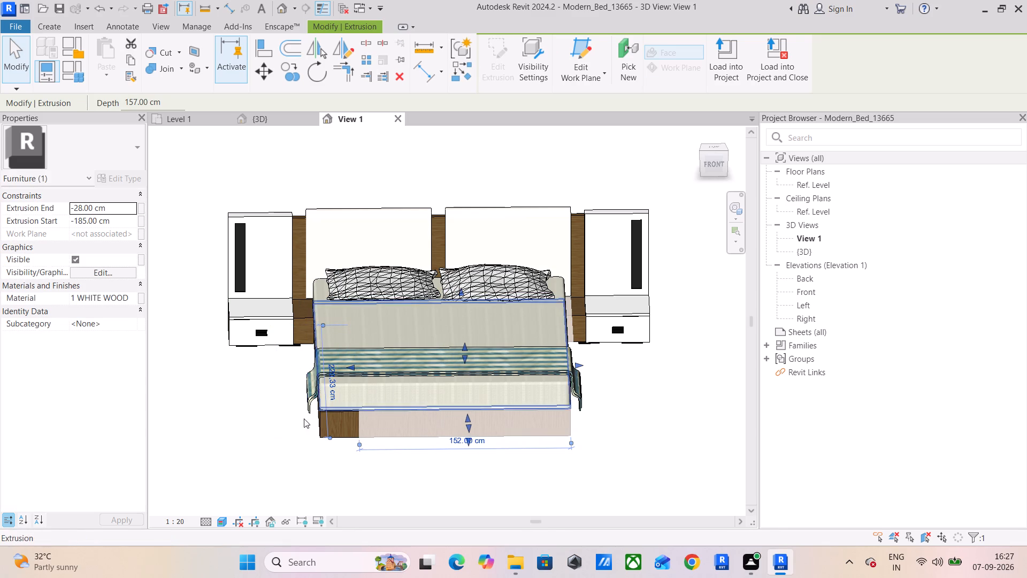
Pull the brown wood extrusion's left side inward to meet the left edge of the narrowed white base frame.
click(331, 420)
click(327, 423)
click(319, 420)
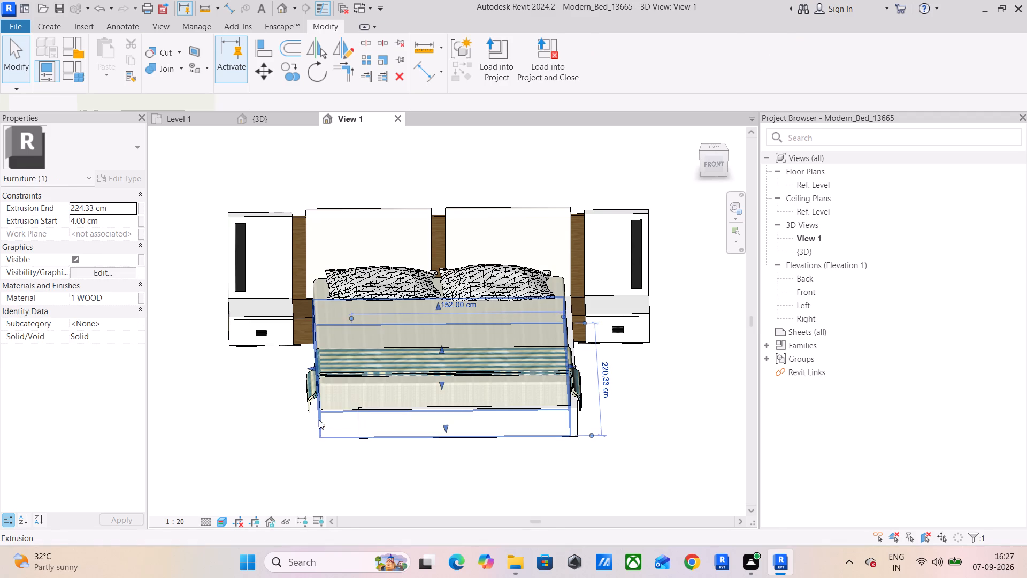
drag(313, 367, 342, 371)
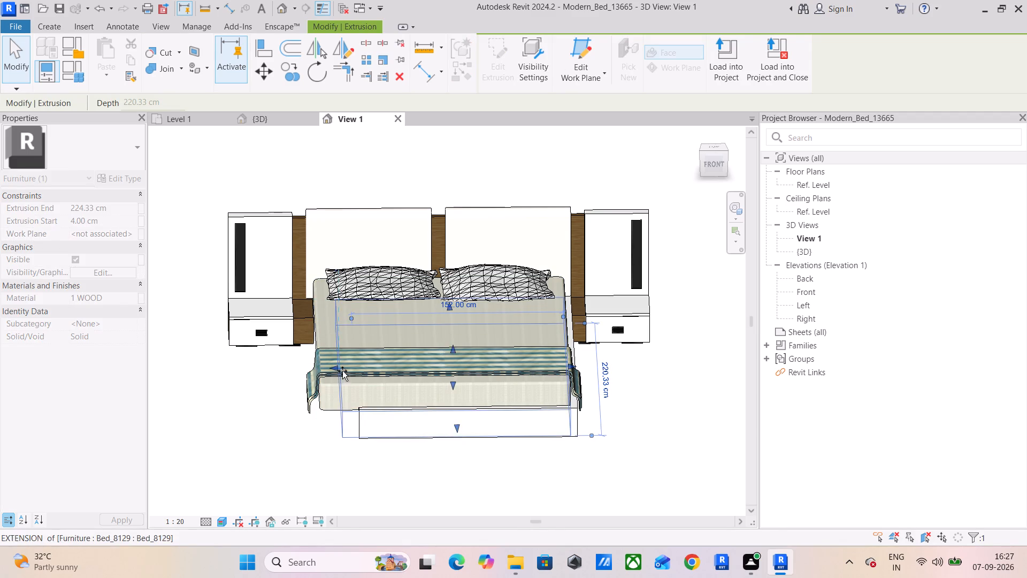
drag(342, 371, 361, 372)
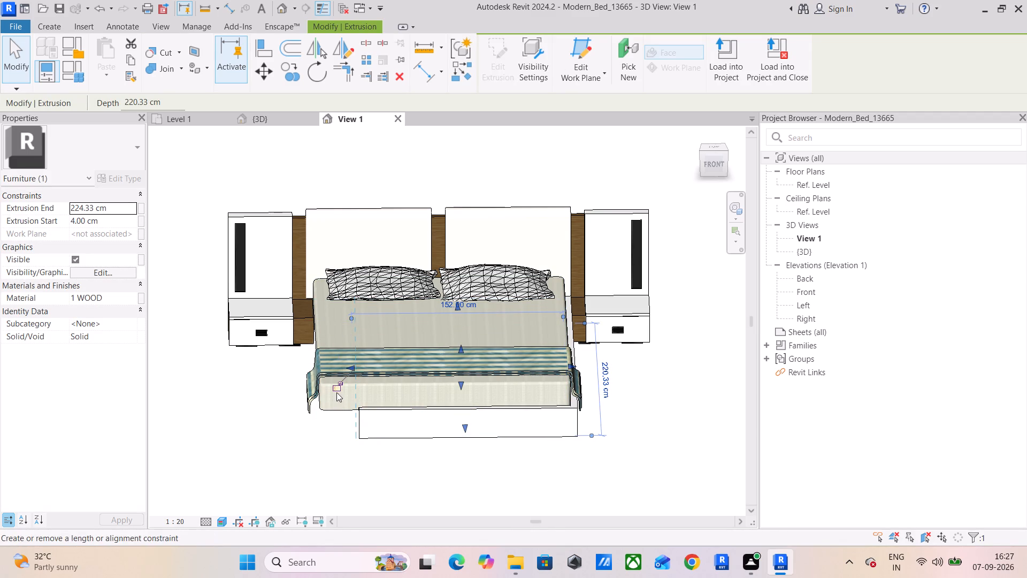
Narrow the mattress extrusion from its left side and align that side flush with the white base frame's left edge.
click(320, 399)
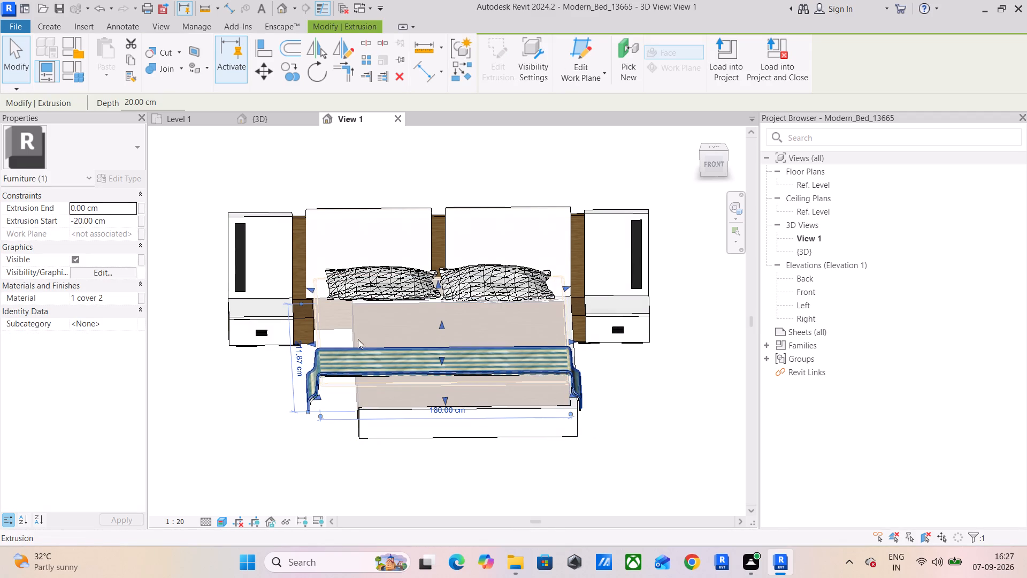
drag(310, 288, 338, 292)
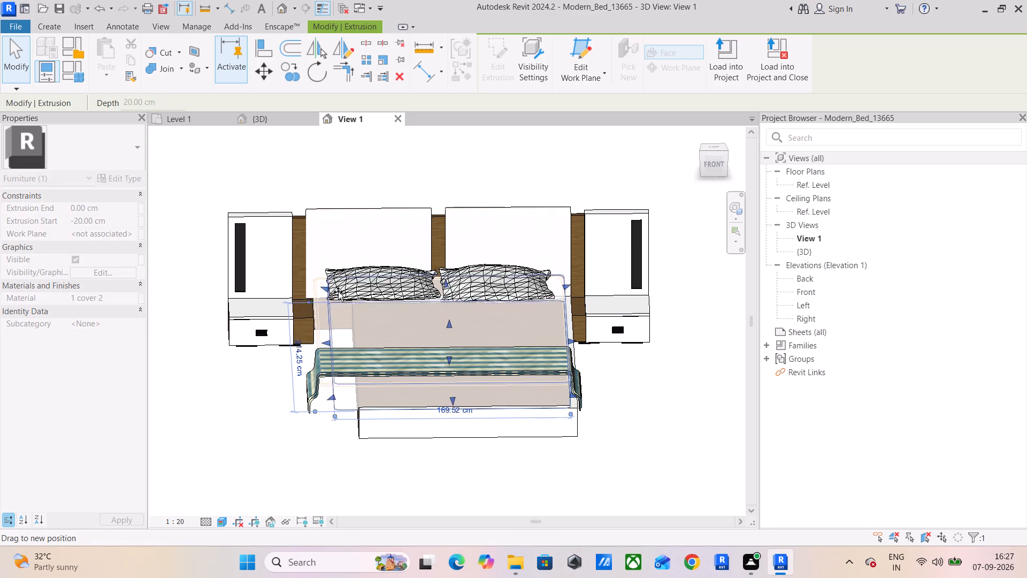
drag(338, 292, 354, 292)
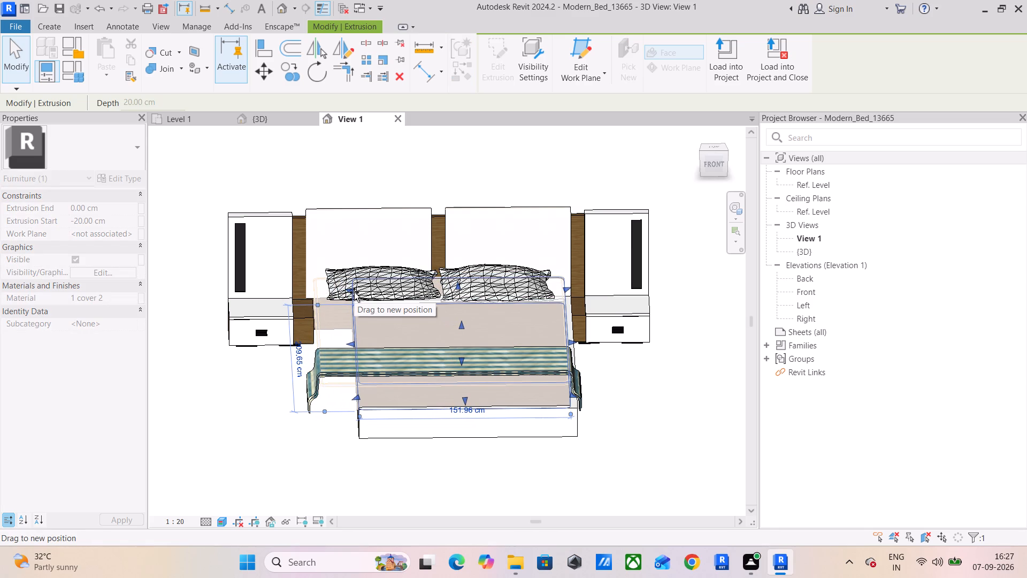
drag(354, 292, 353, 294)
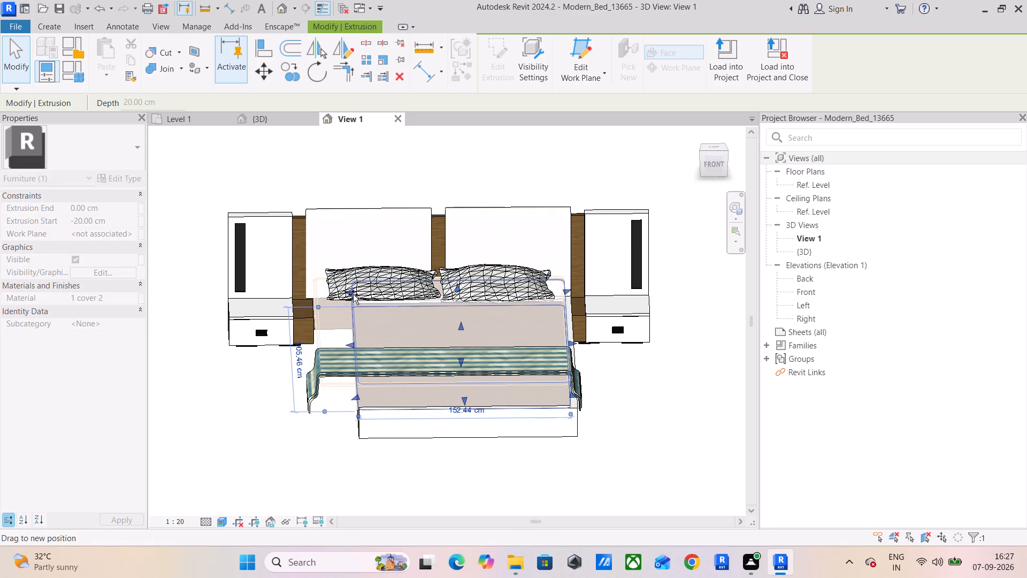
drag(353, 294, 352, 295)
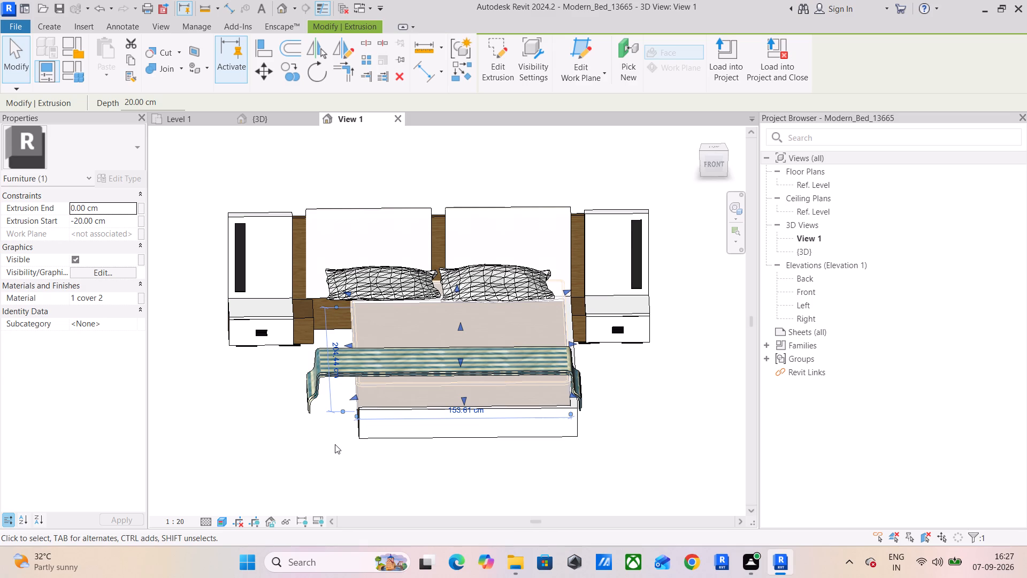
shift+middle_drag(356, 470, 347, 414)
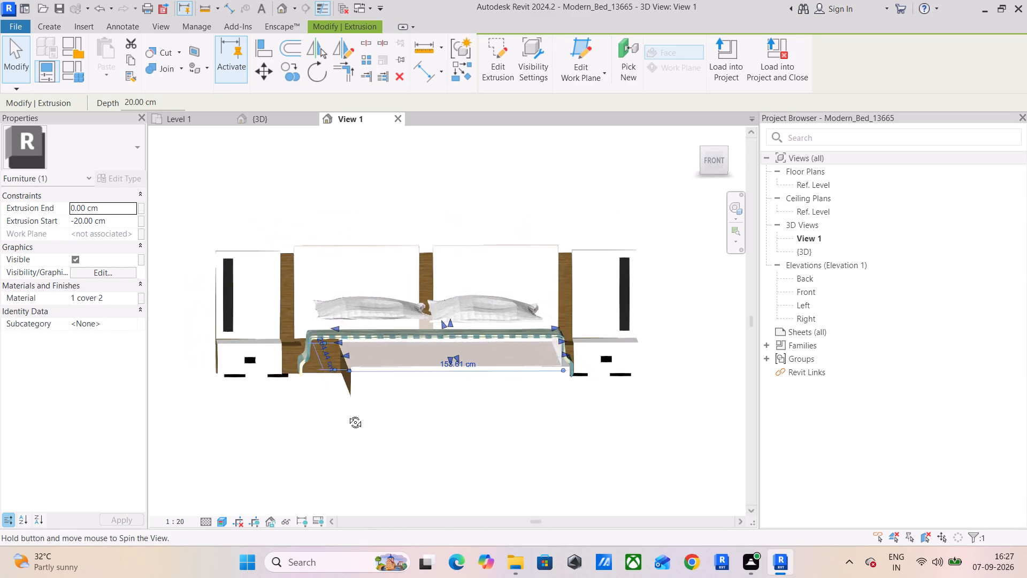
shift+middle_drag(347, 414, 345, 414)
shift+middle_drag(343, 413, 350, 425)
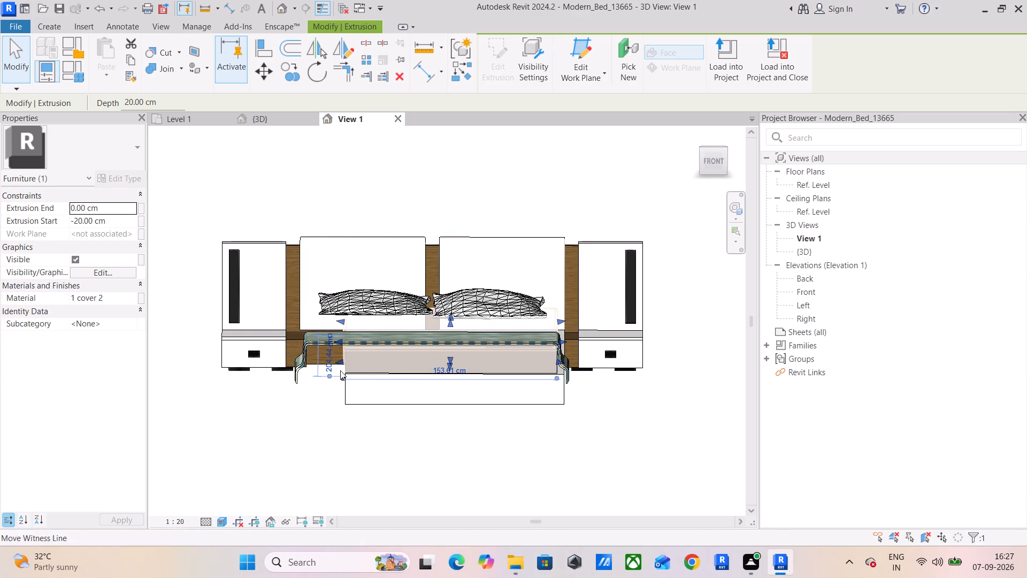
click(264, 55)
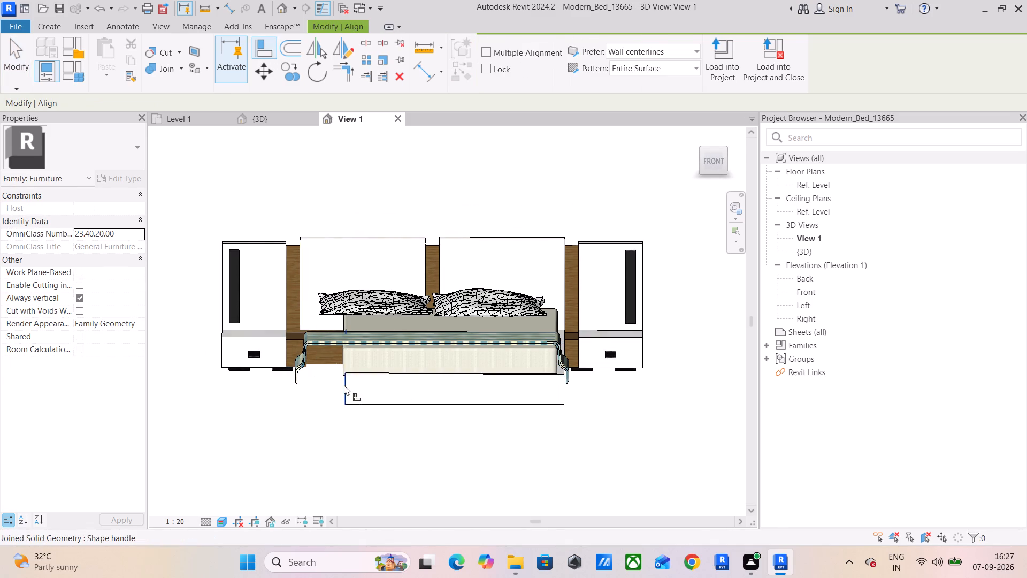
click(344, 385)
click(341, 359)
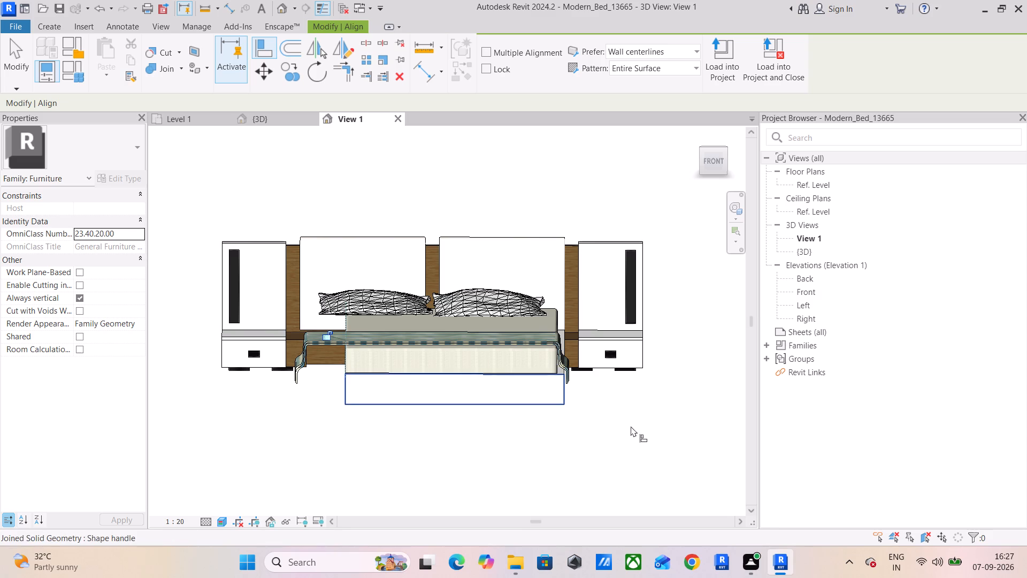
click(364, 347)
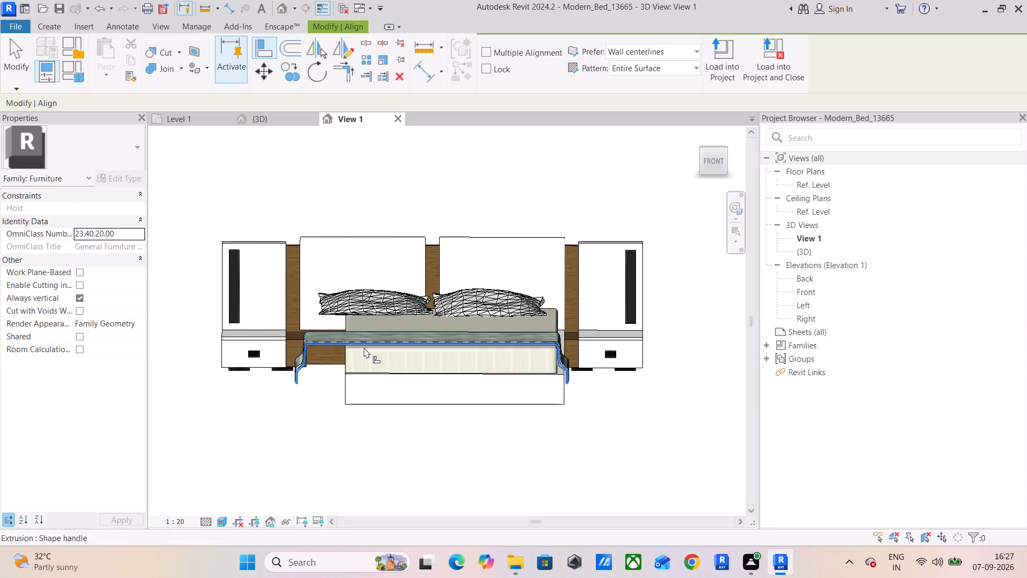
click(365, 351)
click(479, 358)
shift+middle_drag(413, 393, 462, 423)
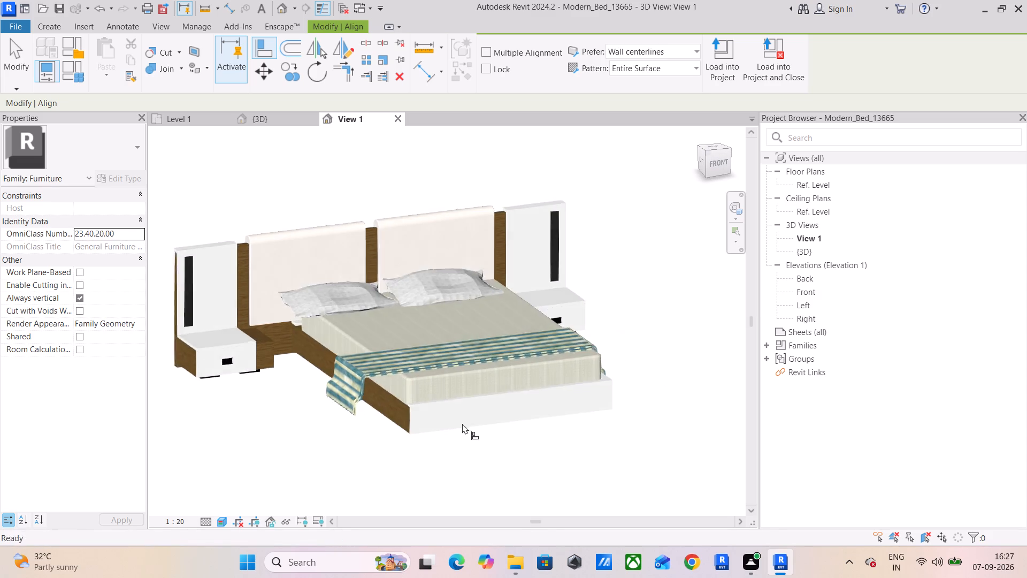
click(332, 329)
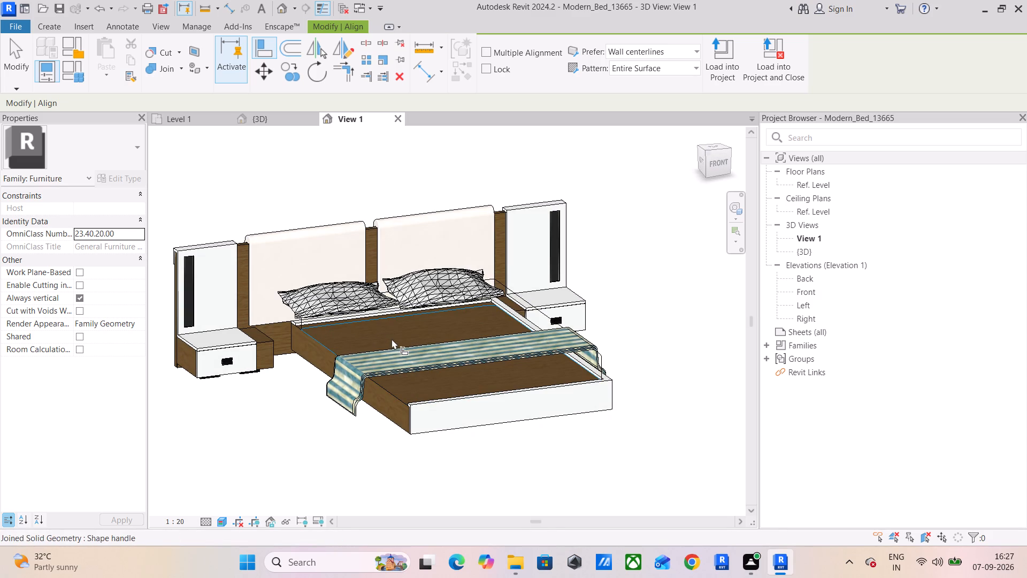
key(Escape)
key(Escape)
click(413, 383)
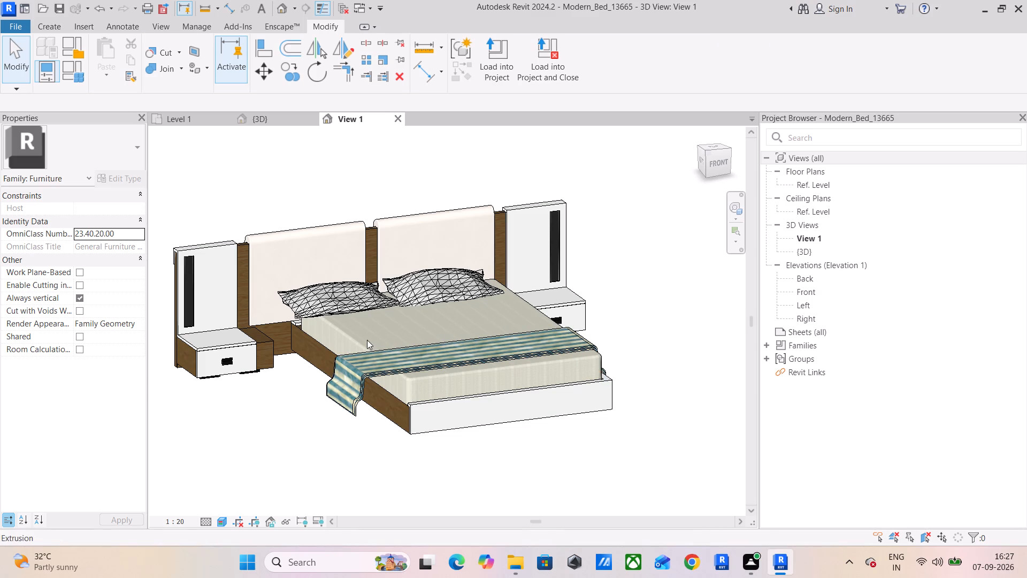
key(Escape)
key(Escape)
Nudge the mattress's left side face slightly inward from the frame edge, making the mattress 150 cm wide.
click(345, 334)
click(335, 337)
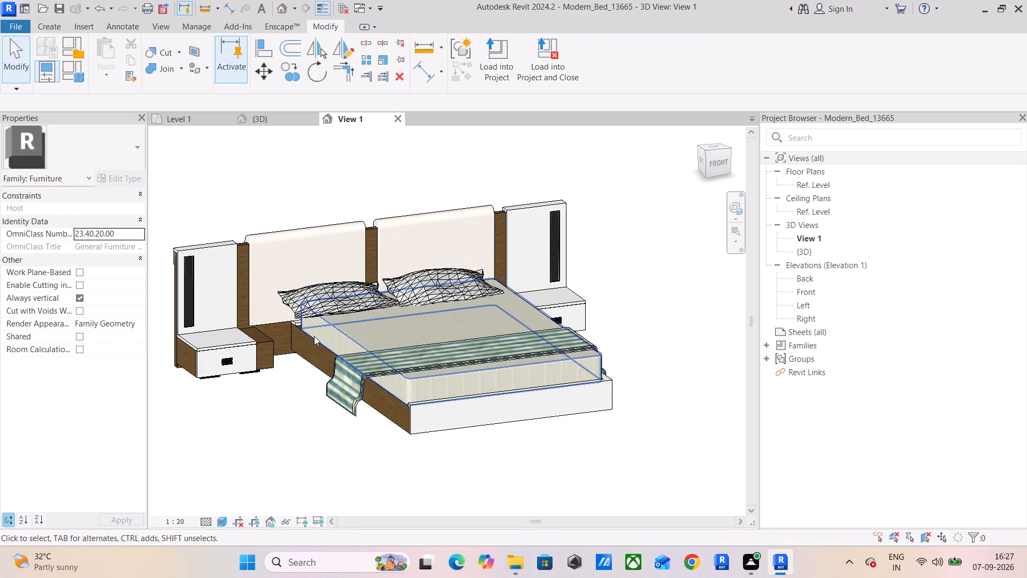
click(314, 336)
key(Right)
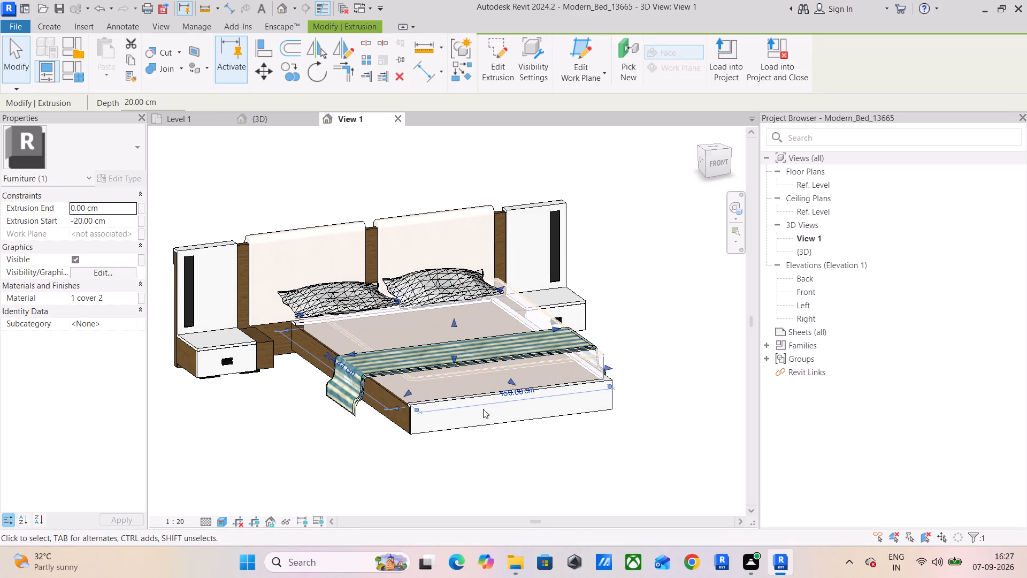
shift+middle_drag(496, 419, 434, 404)
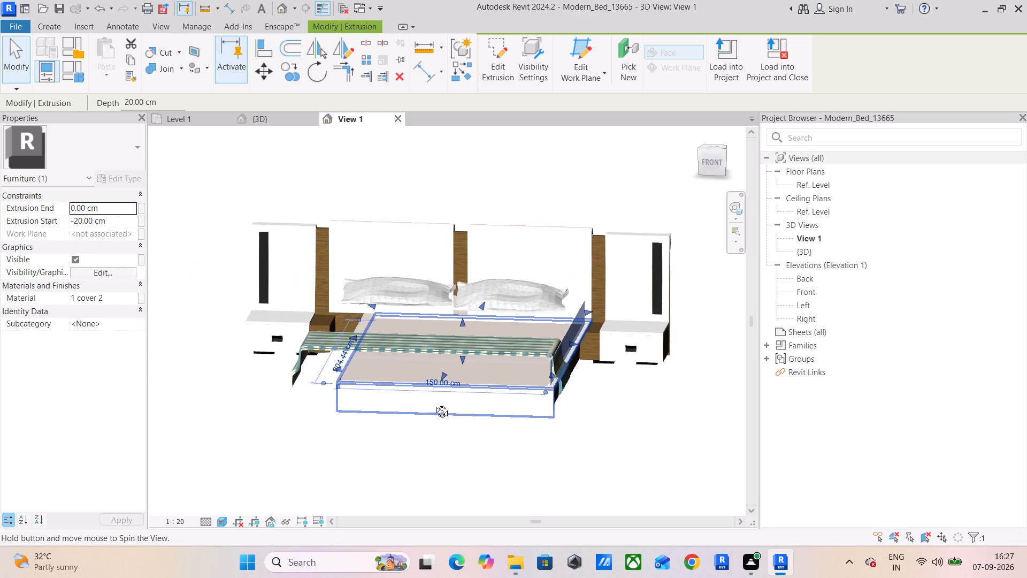
shift+middle_drag(434, 404, 447, 401)
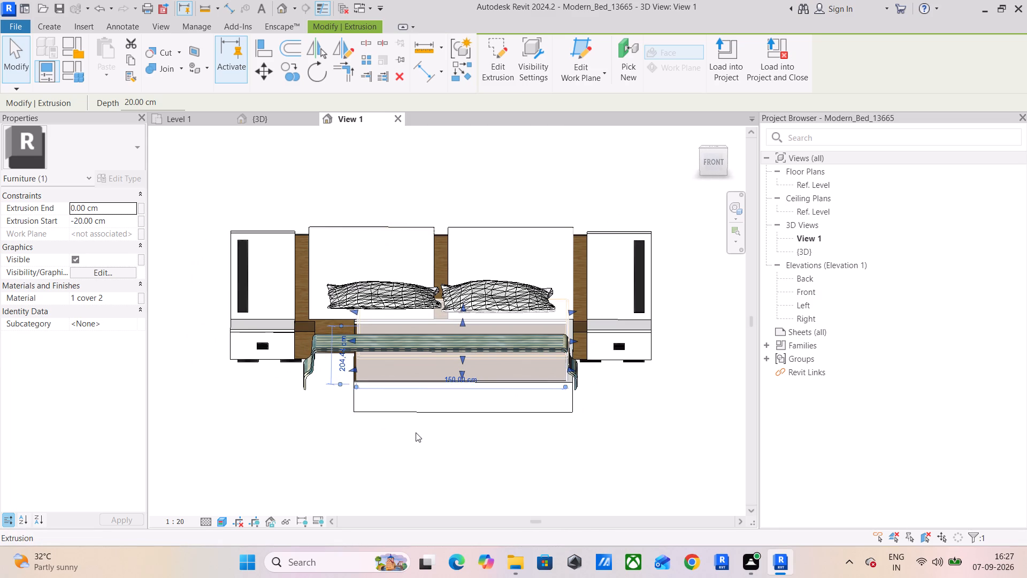
key(Right)
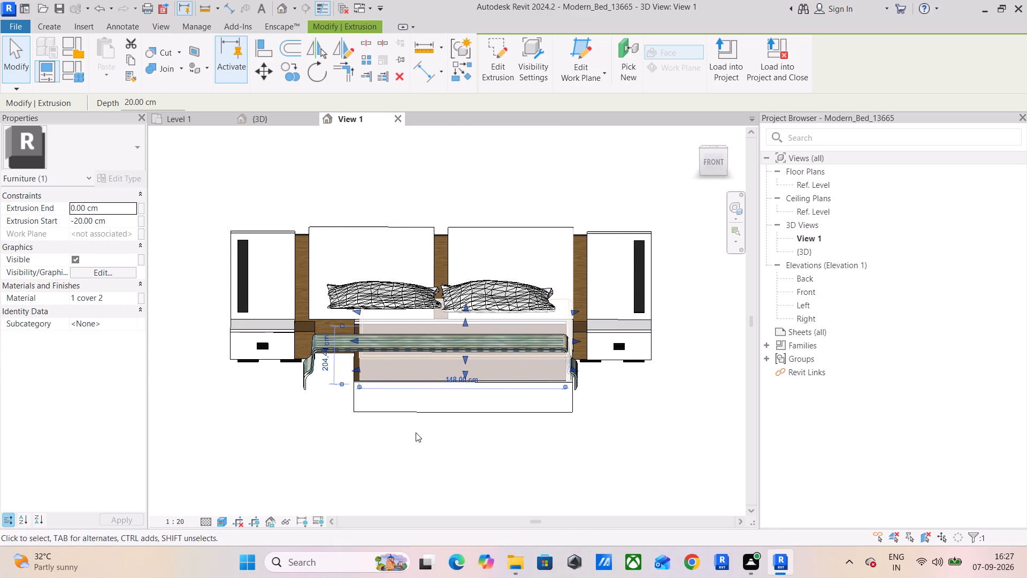
key(Left)
key(Escape)
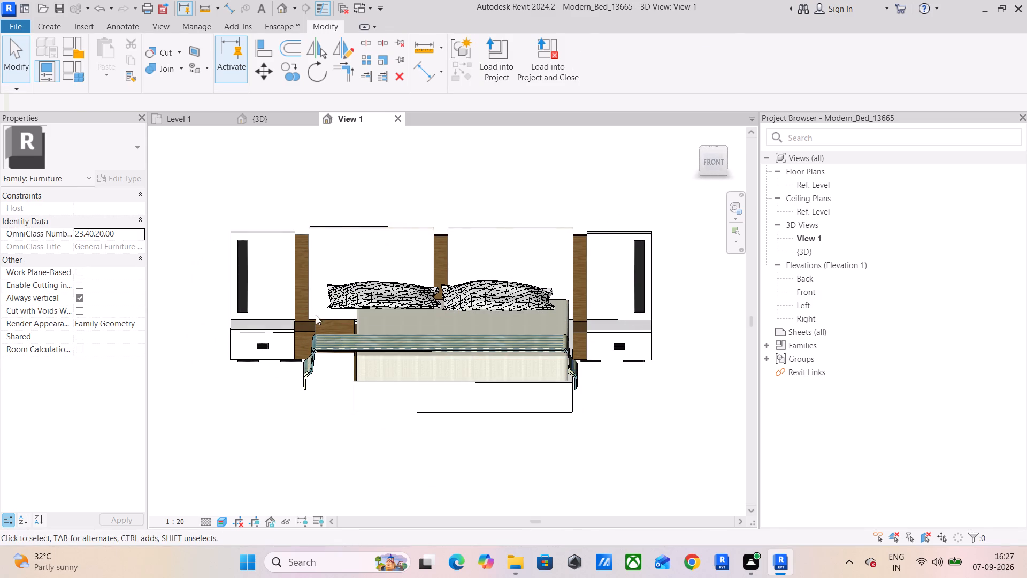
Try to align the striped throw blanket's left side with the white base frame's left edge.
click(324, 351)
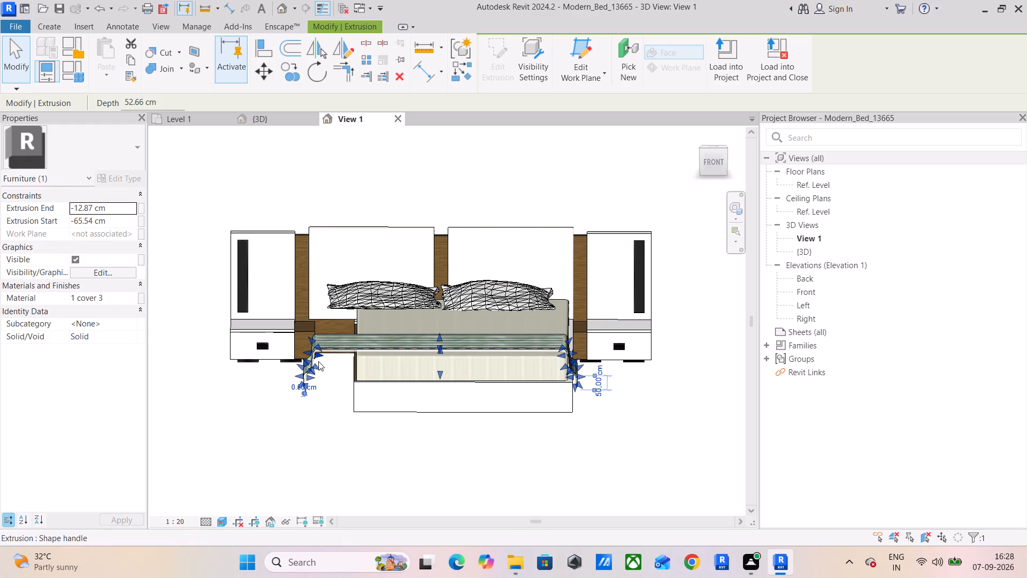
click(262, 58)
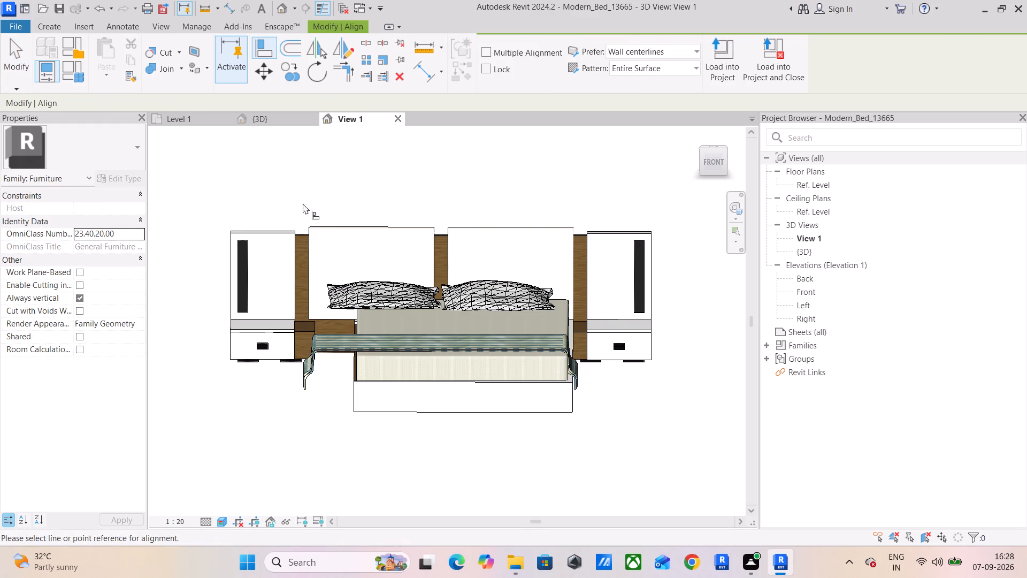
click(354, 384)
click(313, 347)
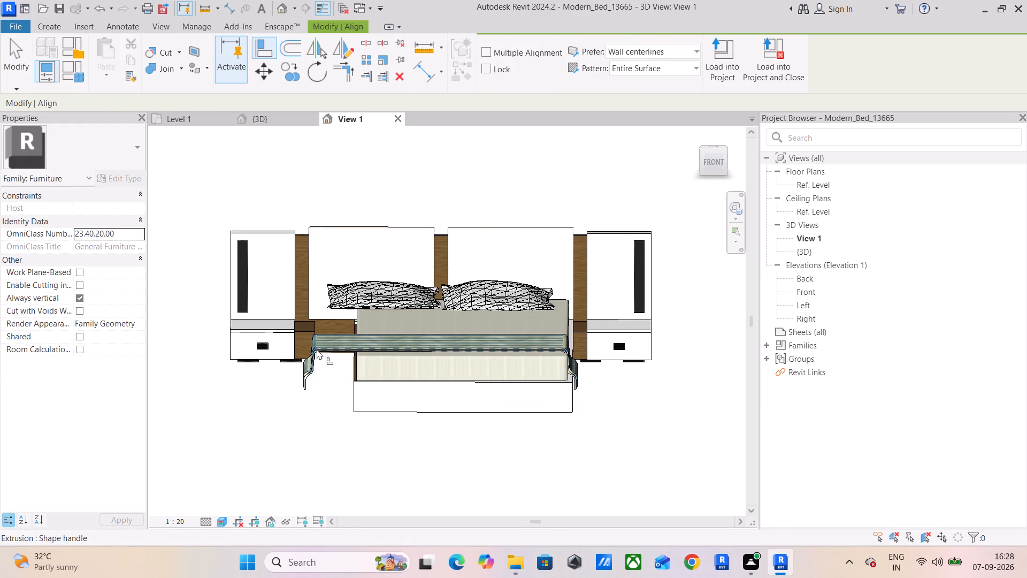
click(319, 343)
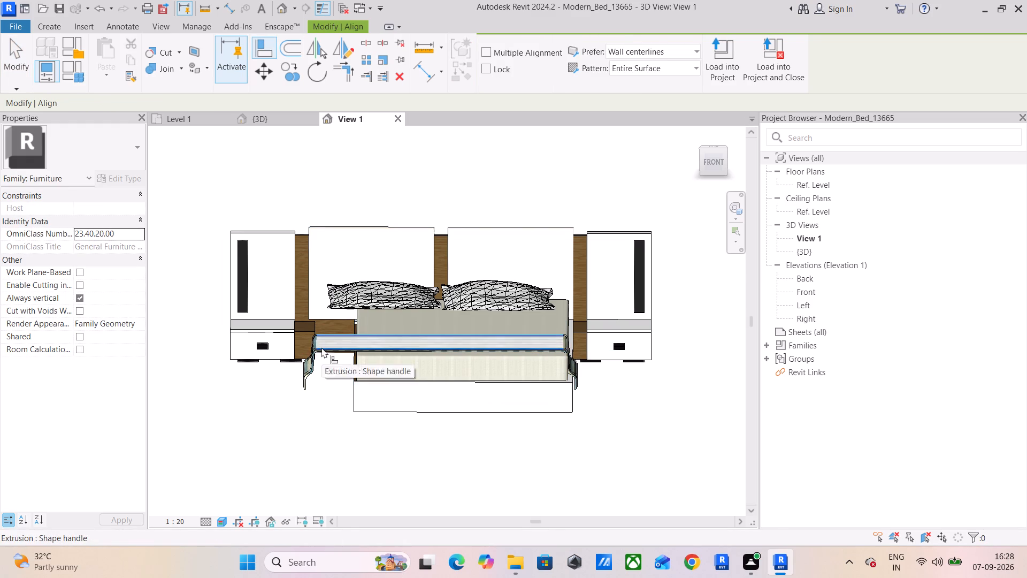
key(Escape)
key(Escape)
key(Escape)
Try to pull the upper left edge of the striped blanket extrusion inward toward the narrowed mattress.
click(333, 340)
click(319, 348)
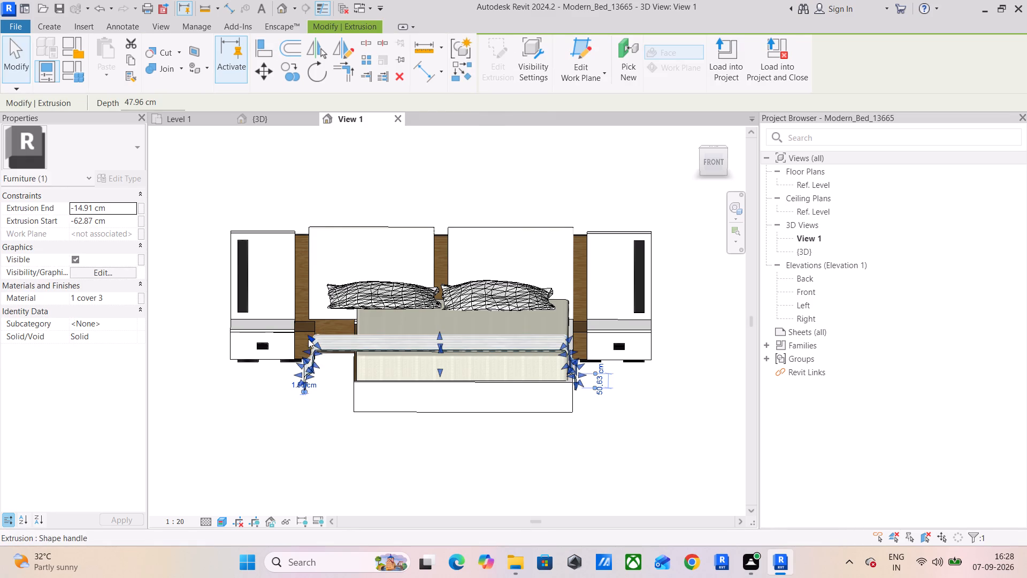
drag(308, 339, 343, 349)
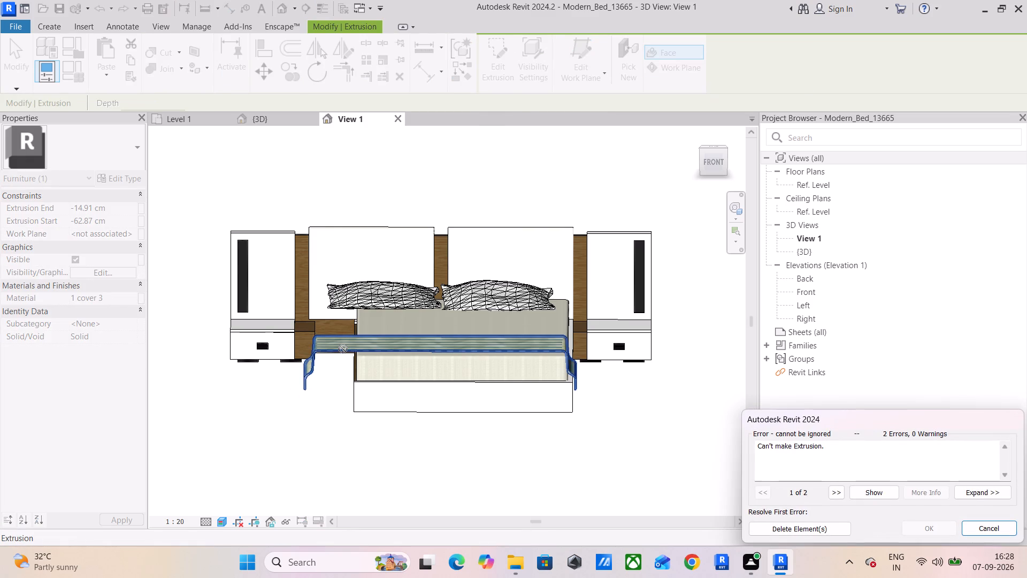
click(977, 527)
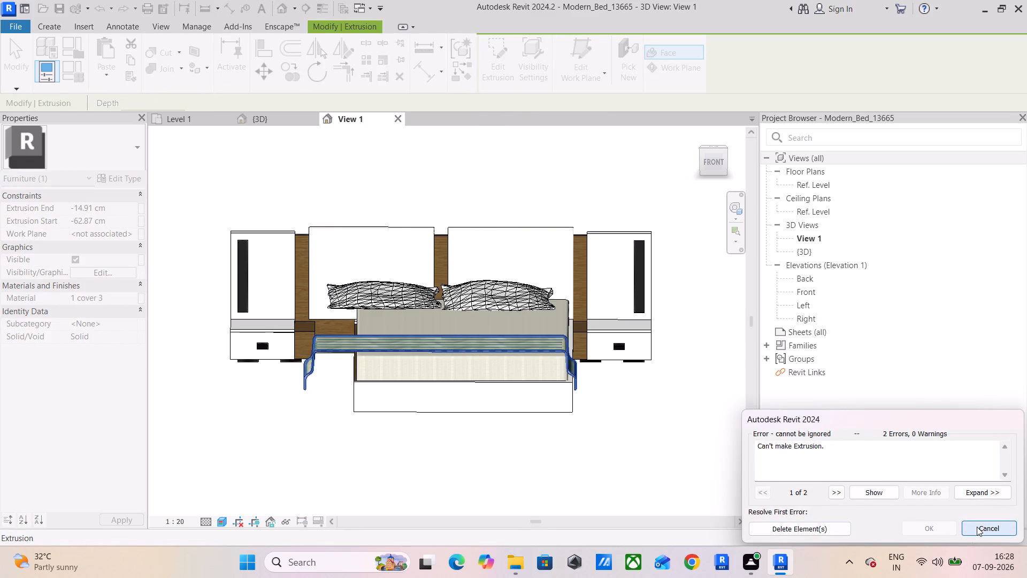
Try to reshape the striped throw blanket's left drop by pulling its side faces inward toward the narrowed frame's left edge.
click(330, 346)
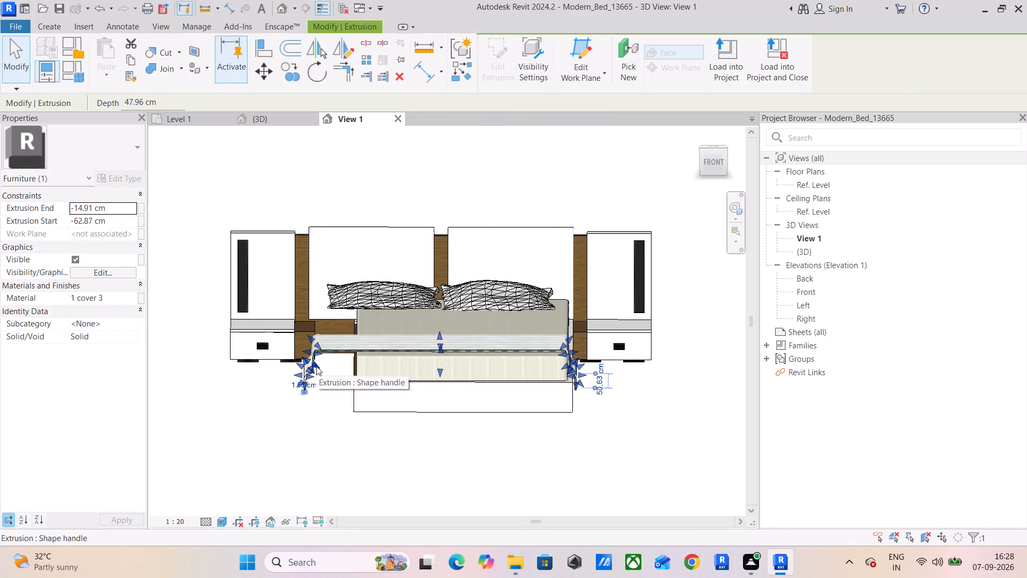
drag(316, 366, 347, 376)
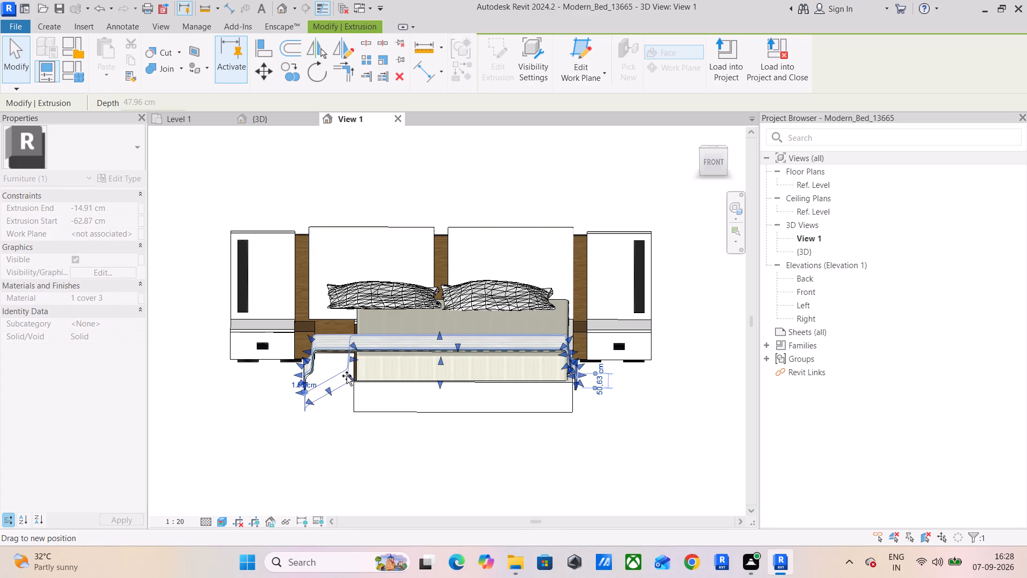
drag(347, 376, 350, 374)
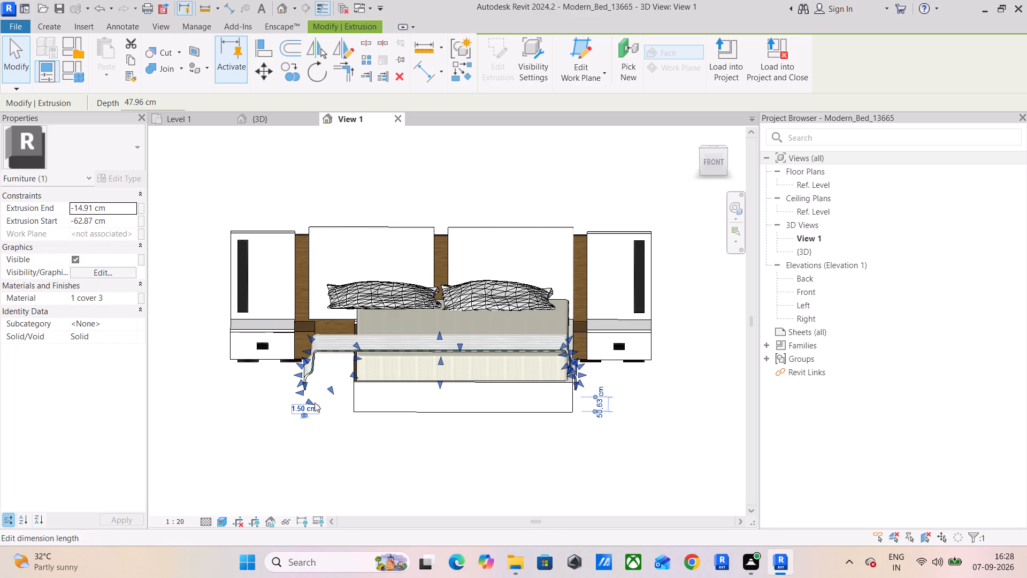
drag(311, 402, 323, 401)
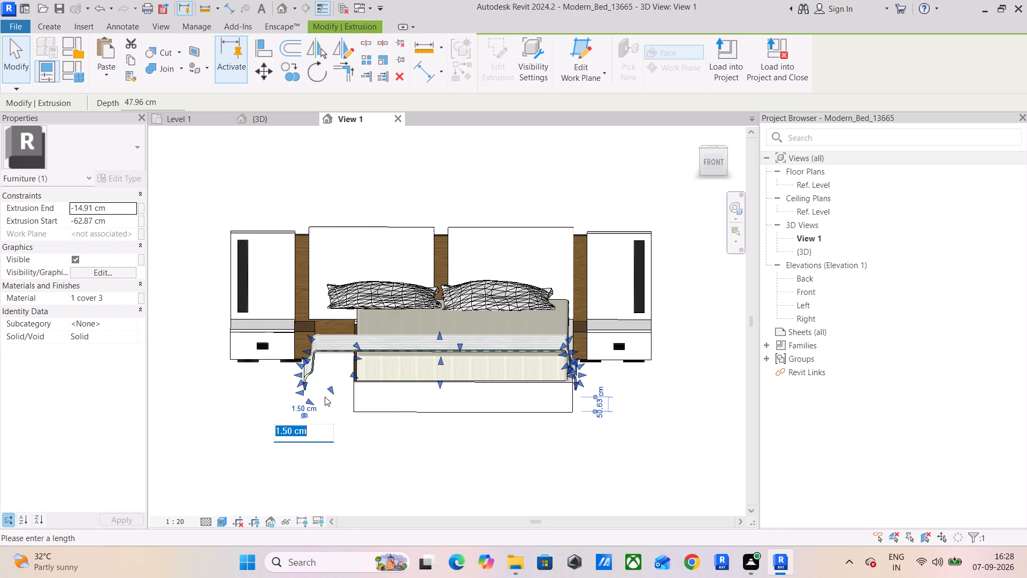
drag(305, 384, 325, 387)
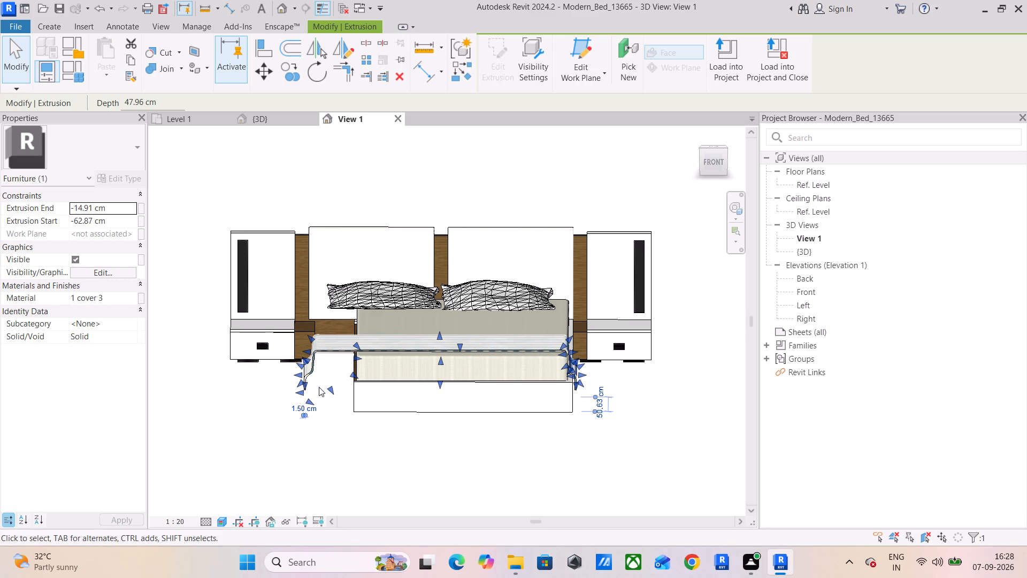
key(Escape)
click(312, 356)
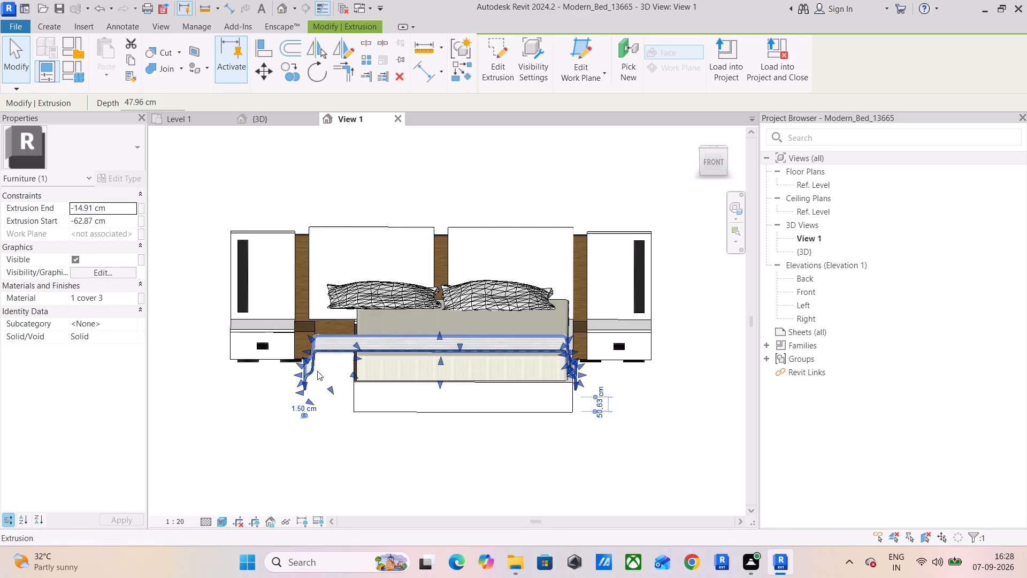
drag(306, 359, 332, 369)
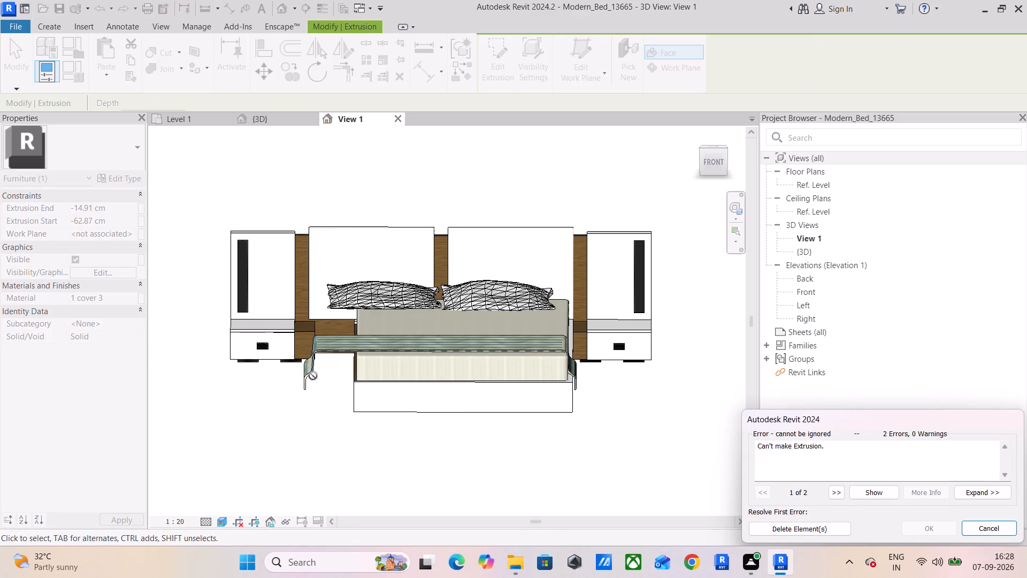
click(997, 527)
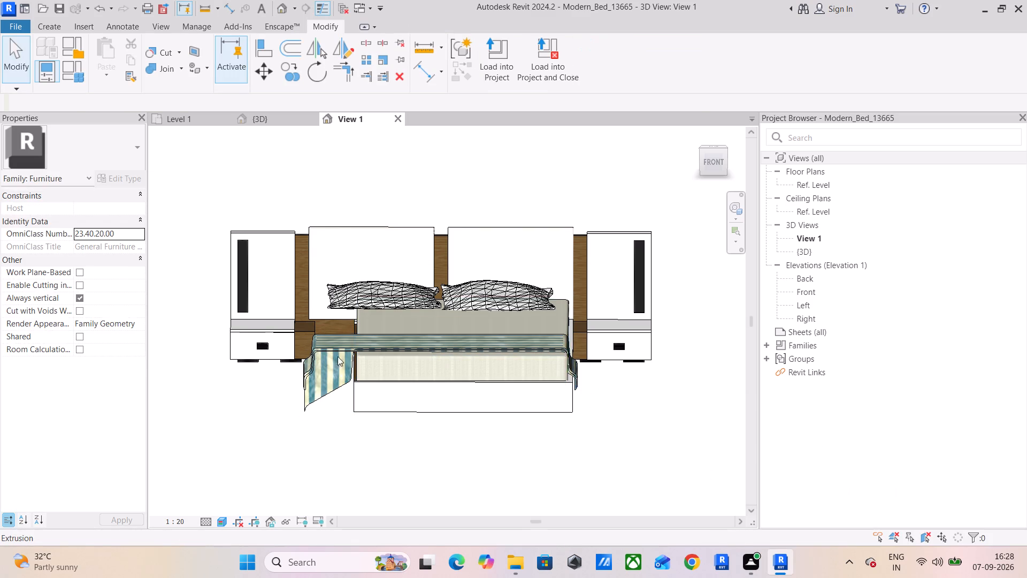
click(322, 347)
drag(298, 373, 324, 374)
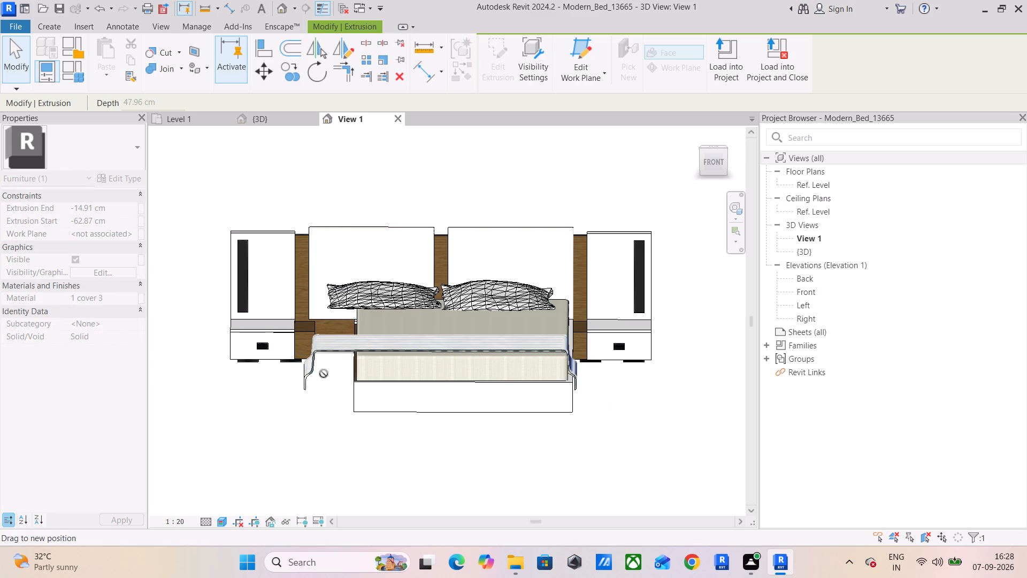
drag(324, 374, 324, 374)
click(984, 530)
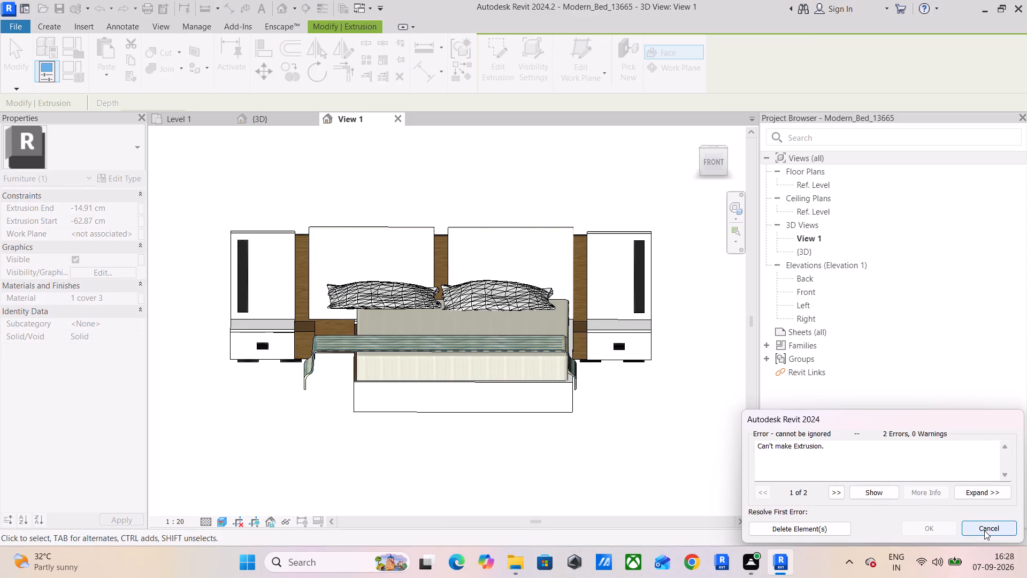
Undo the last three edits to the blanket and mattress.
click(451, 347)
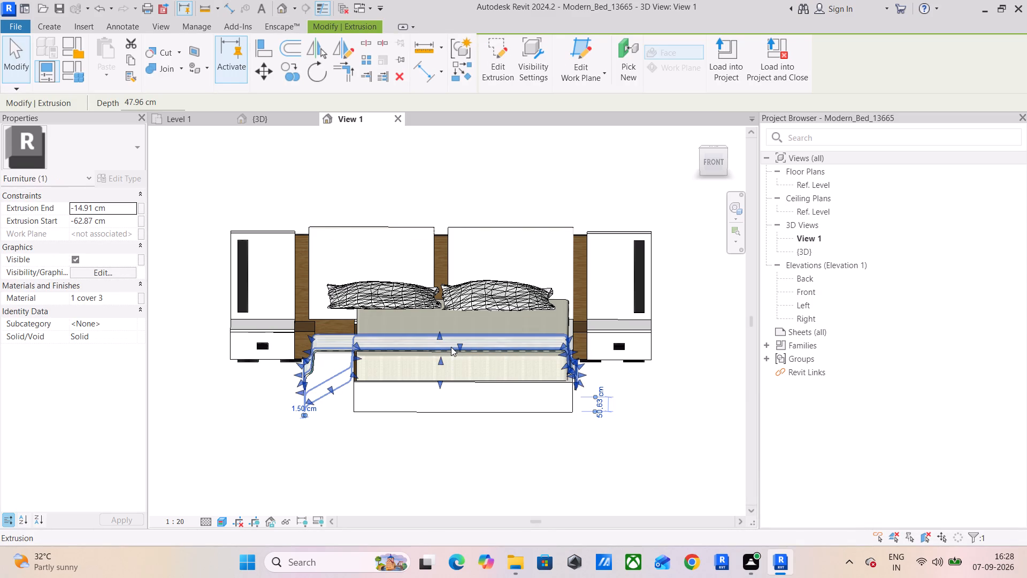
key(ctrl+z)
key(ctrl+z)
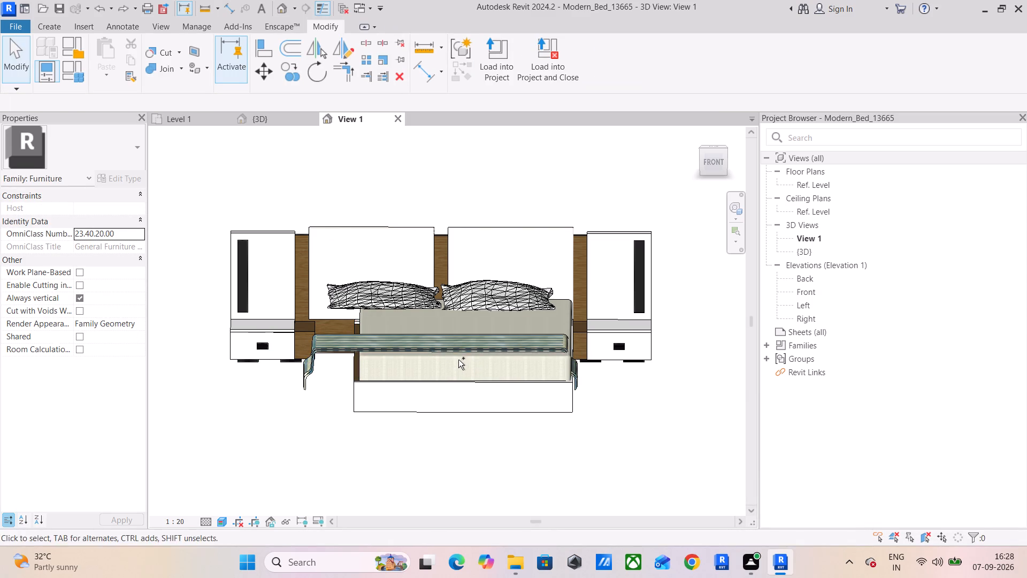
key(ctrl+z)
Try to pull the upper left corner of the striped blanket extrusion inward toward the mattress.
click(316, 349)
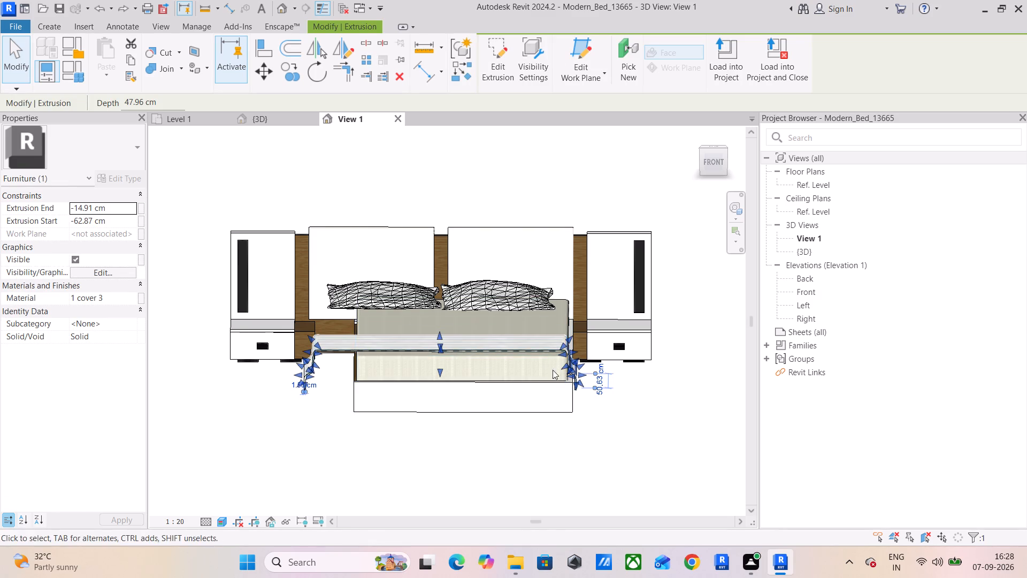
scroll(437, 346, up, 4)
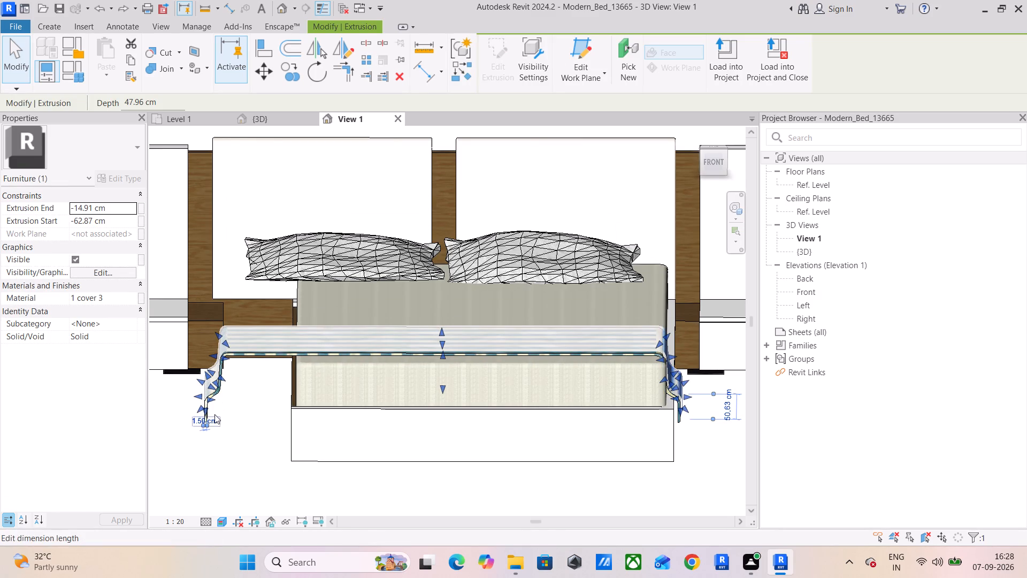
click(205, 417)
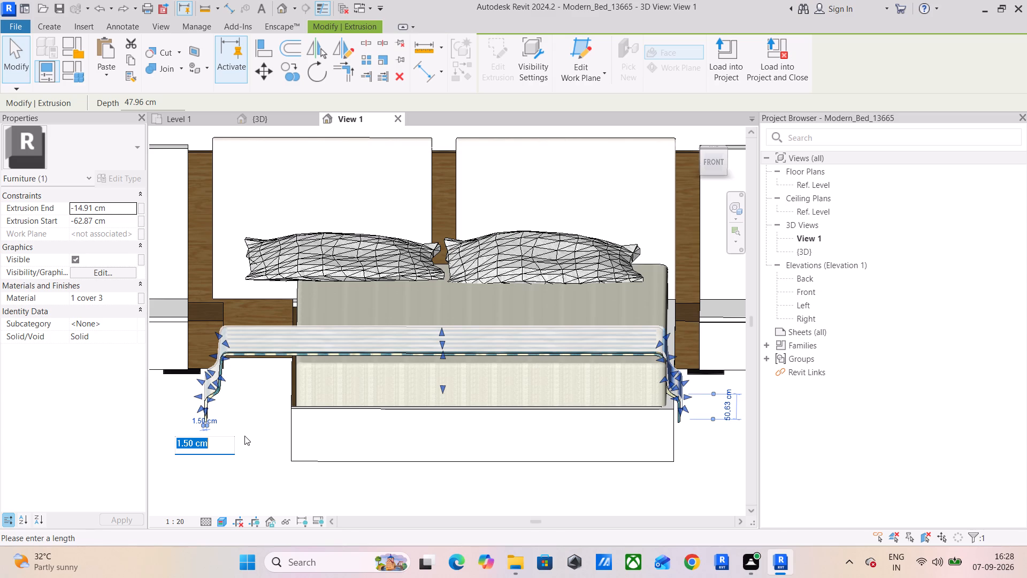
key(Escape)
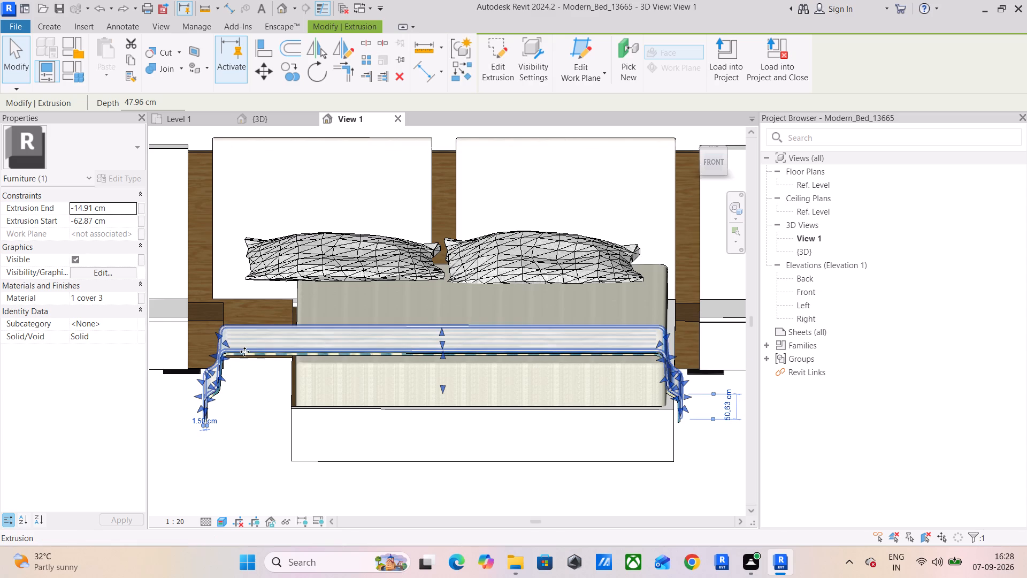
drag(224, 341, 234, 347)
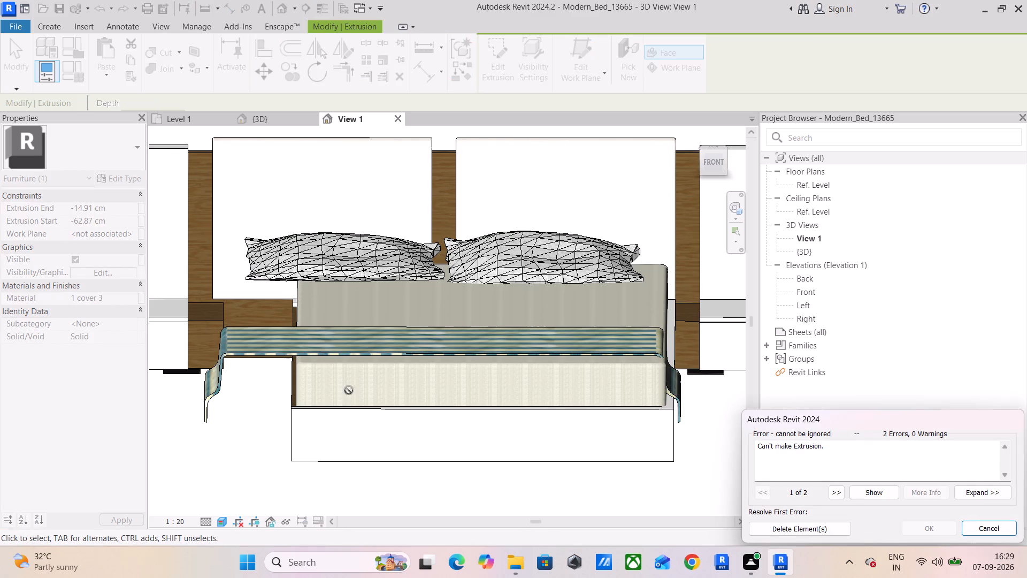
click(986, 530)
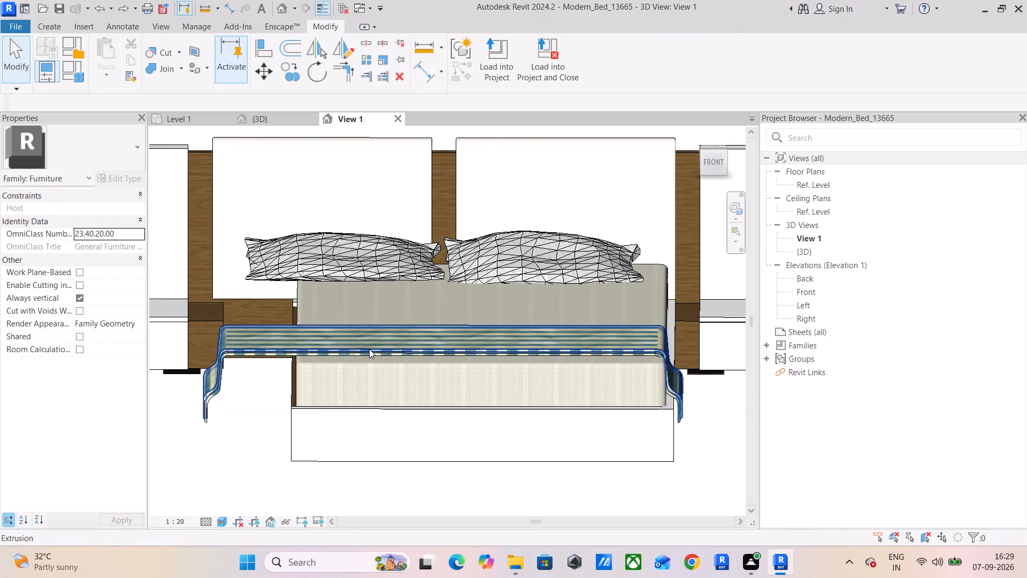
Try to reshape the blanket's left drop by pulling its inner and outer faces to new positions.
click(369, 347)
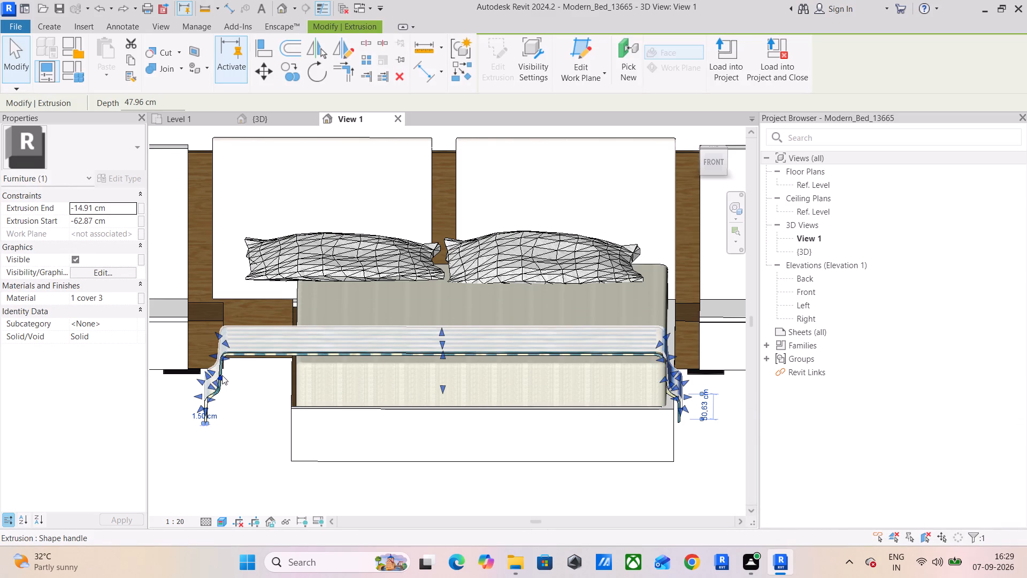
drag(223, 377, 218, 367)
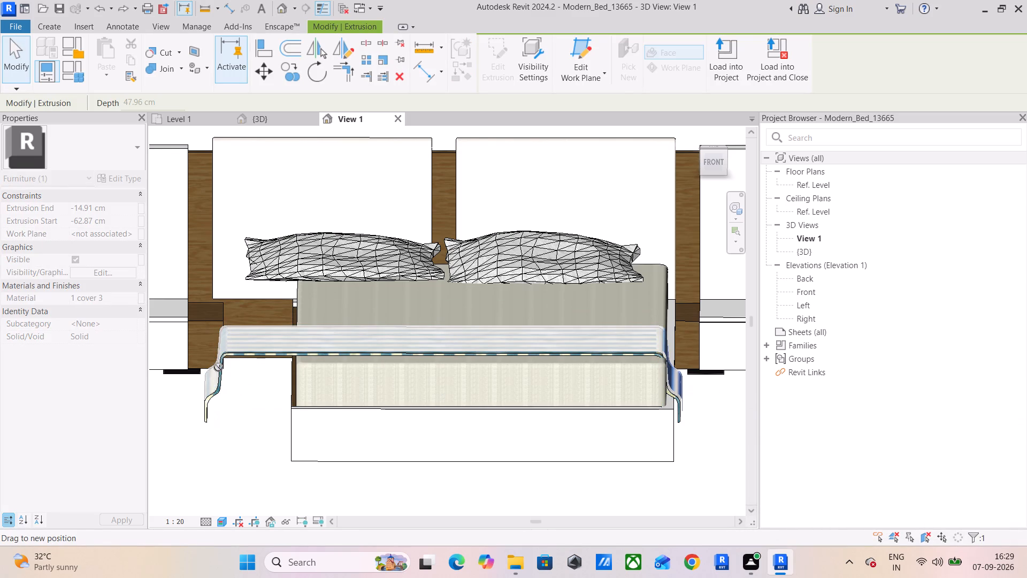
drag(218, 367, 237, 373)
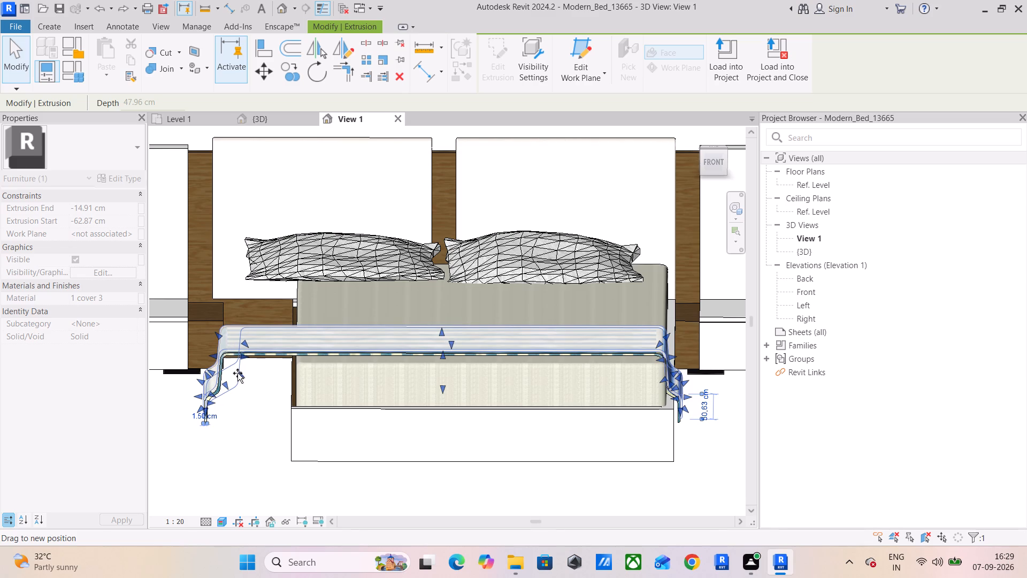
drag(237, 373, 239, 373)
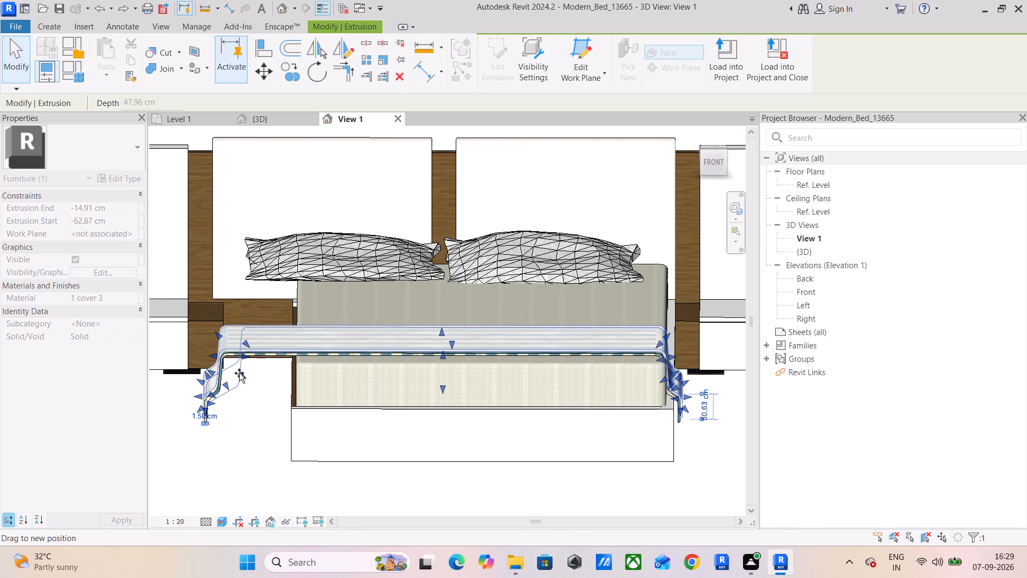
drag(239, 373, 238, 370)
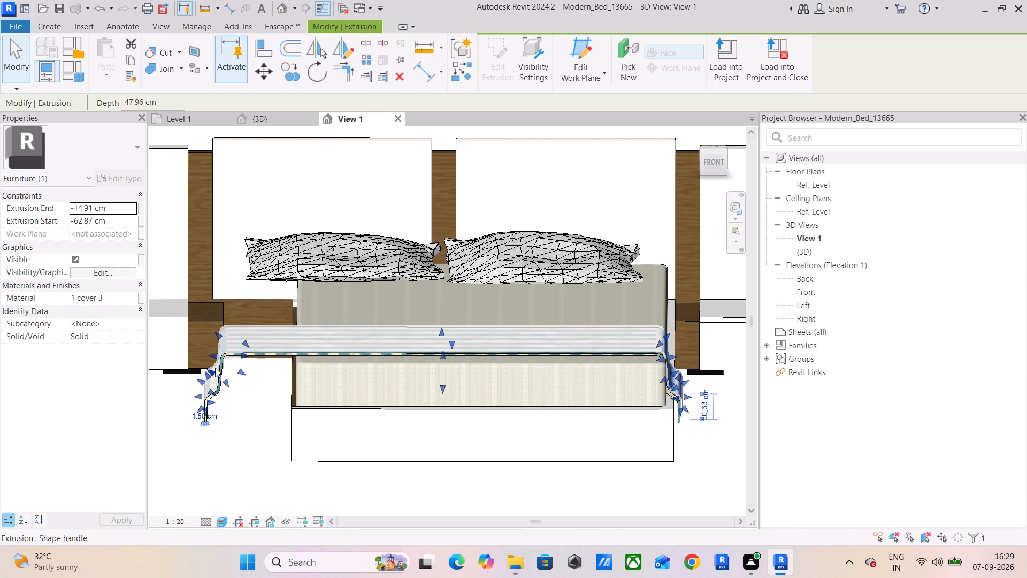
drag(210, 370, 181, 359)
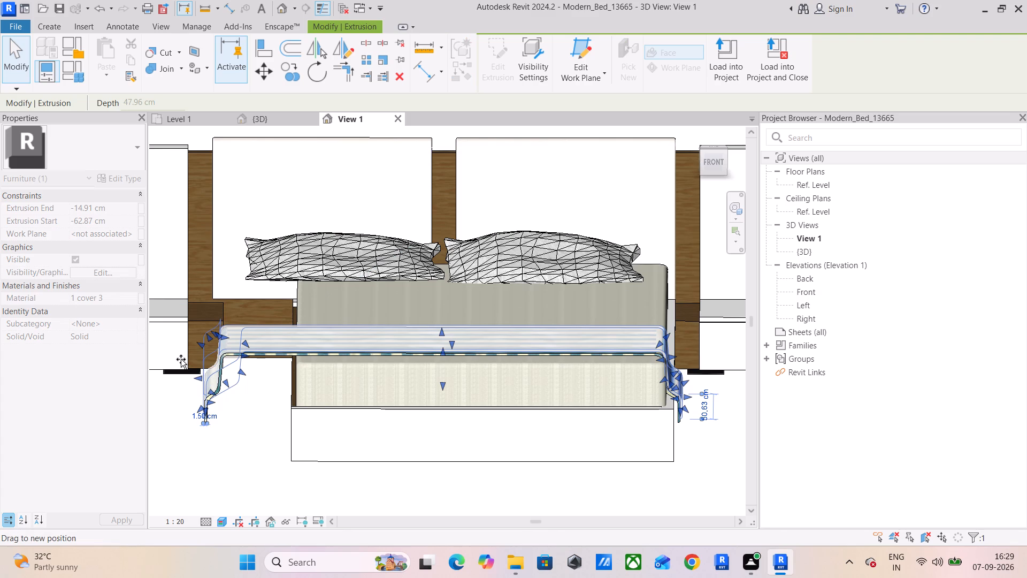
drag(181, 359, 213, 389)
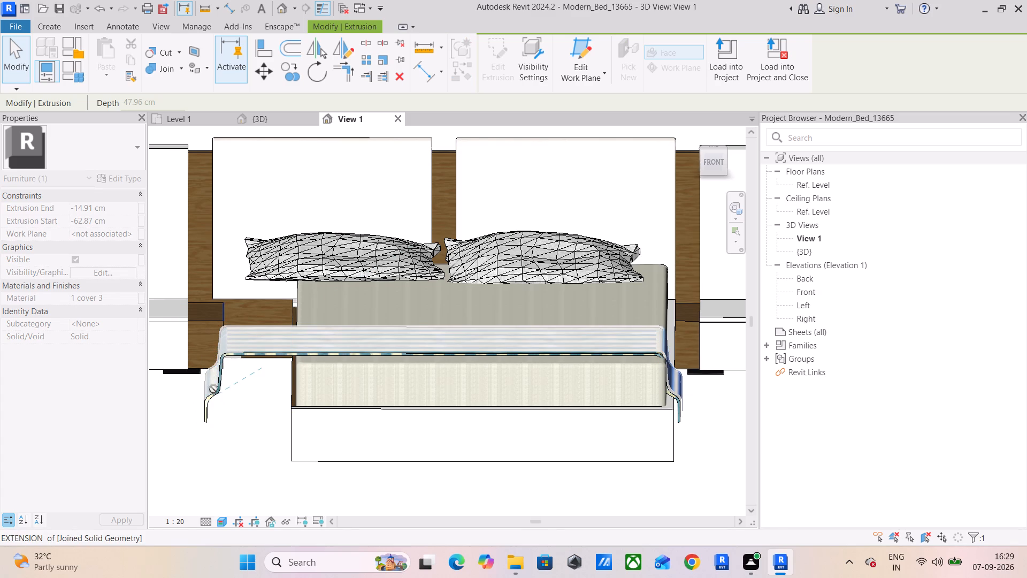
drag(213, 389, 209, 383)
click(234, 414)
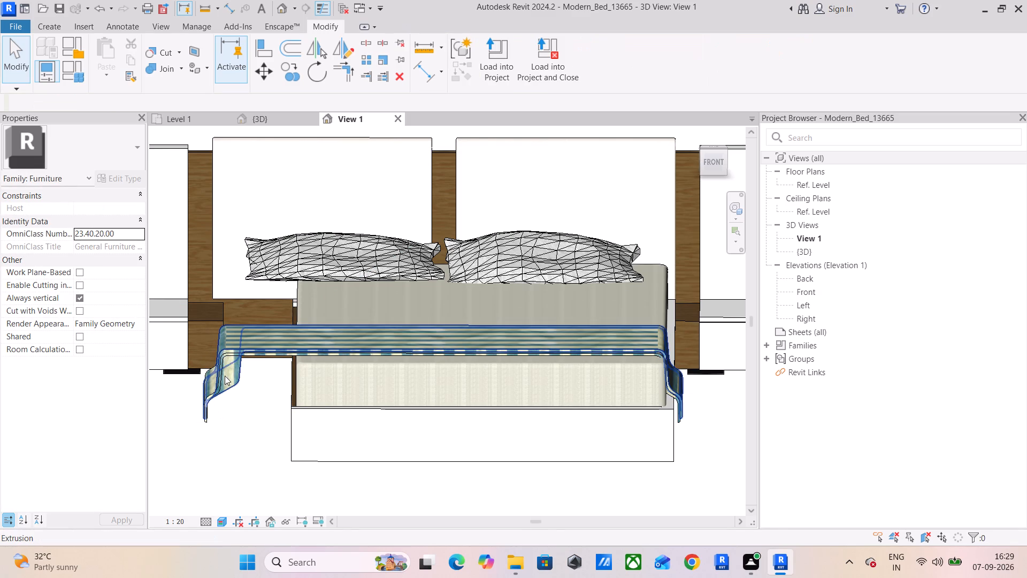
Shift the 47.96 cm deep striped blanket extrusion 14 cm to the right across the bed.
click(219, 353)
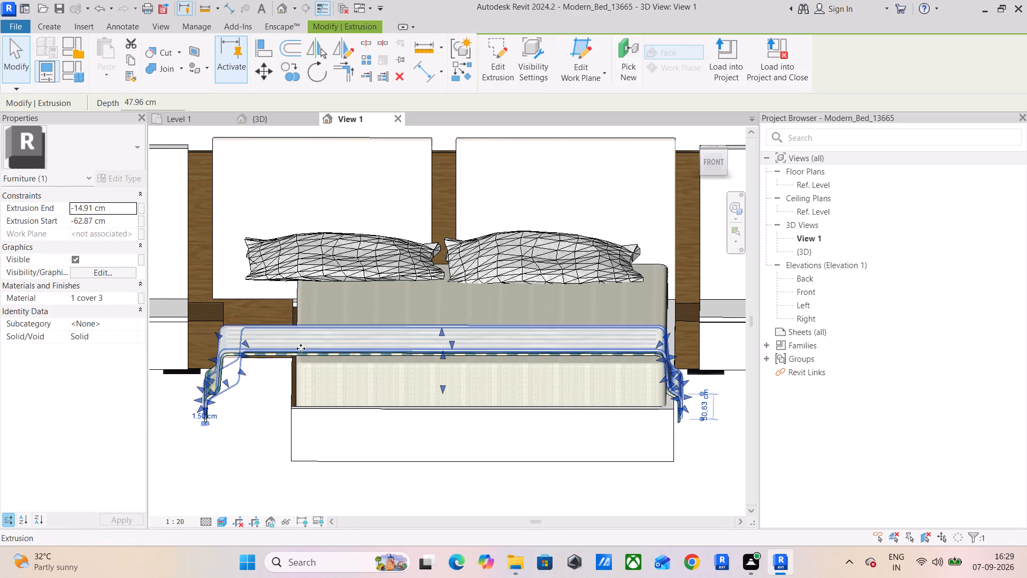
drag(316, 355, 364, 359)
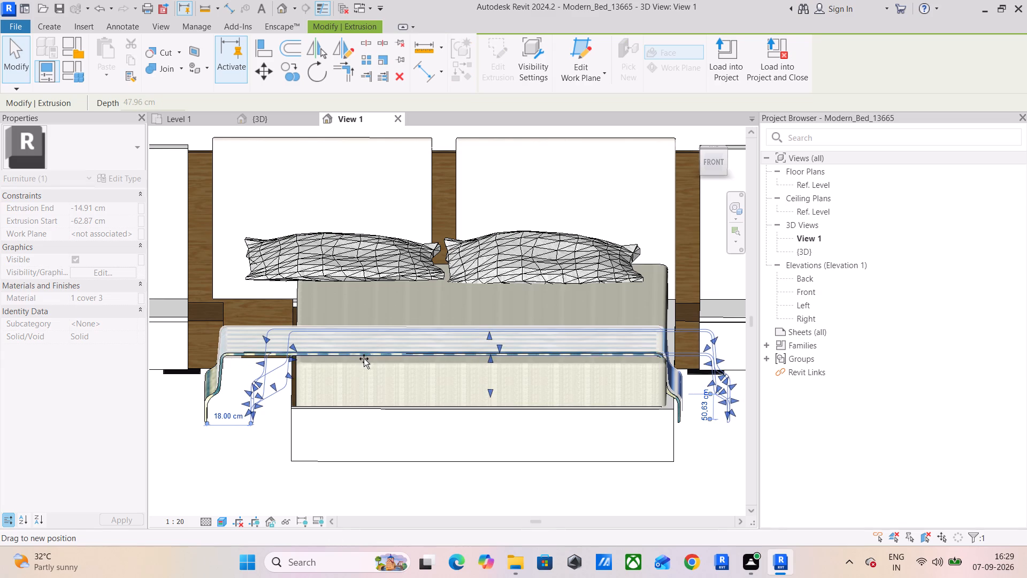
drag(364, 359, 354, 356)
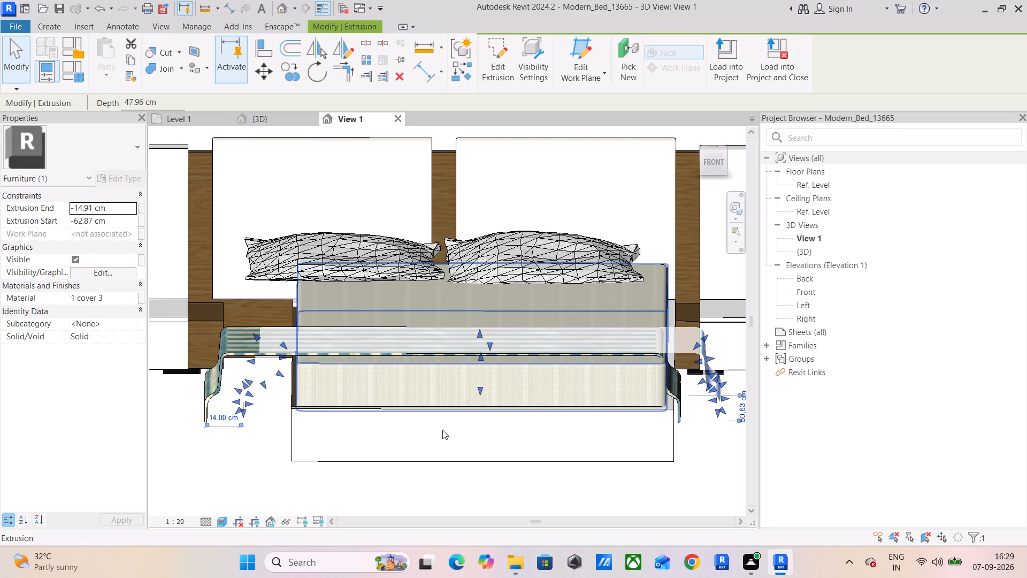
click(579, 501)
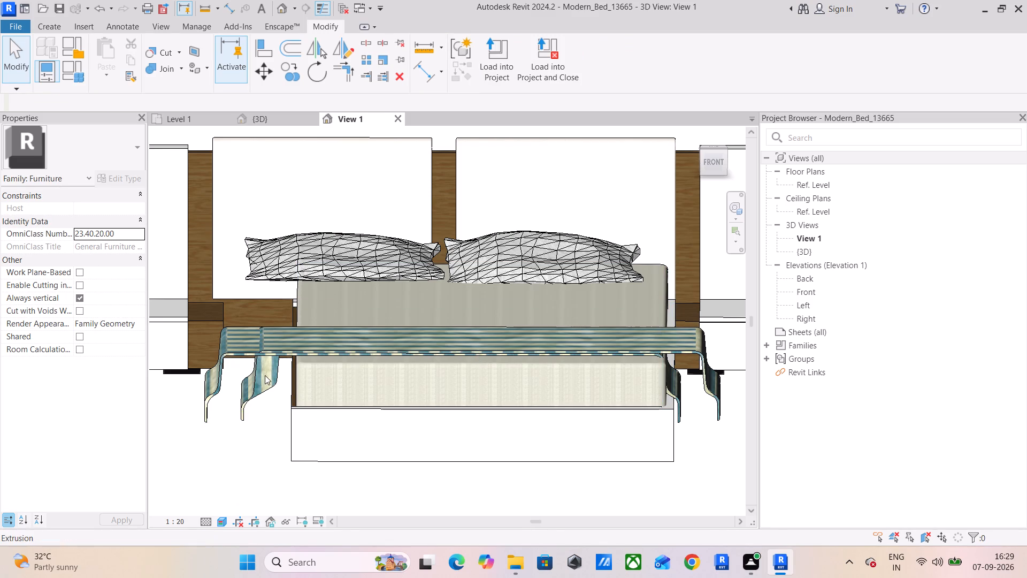
Delete the shifted 47.96 cm deep striped blanket extrusion.
click(264, 375)
click(250, 381)
key(Delete)
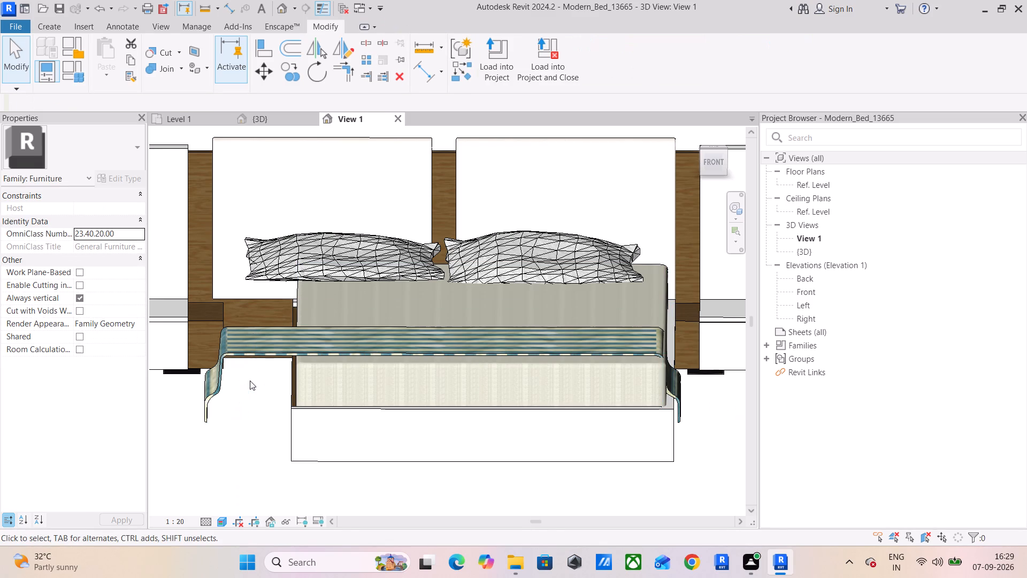
Move the remaining 52.66 cm deep blanket extrusion about 18 cm to the right, setting its left end 172 cm from the mattress's right side.
click(221, 347)
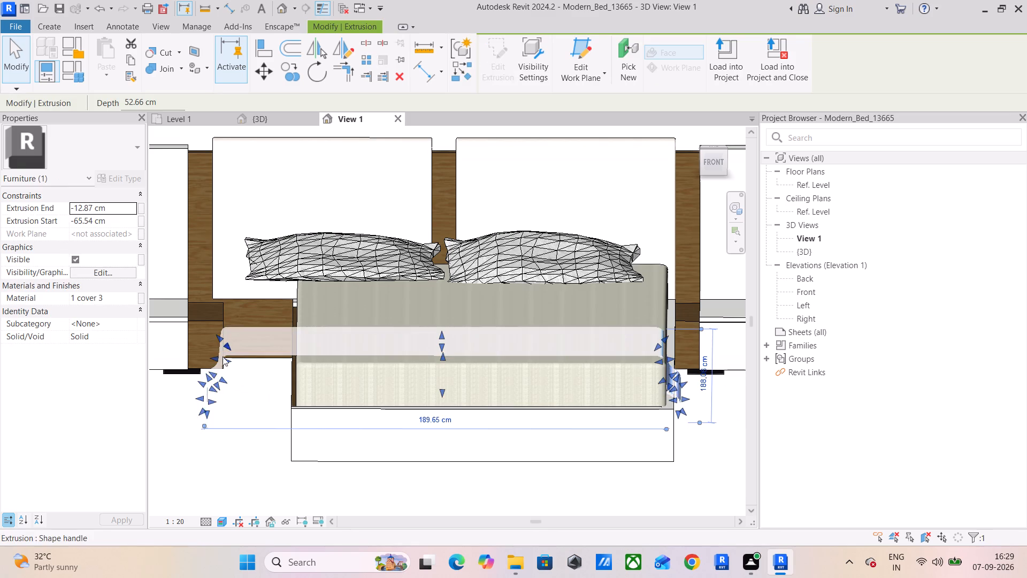
drag(298, 352, 322, 356)
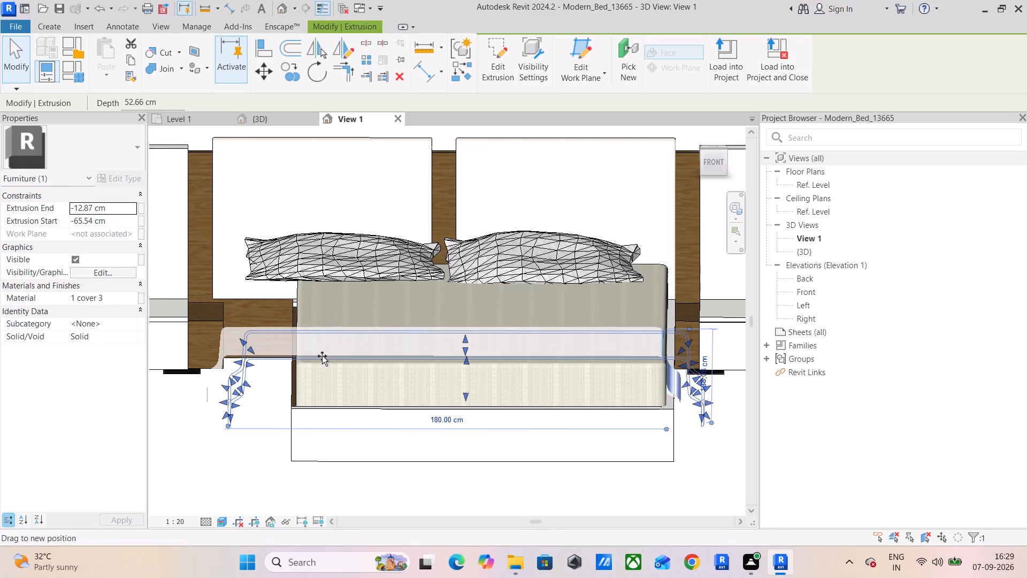
drag(322, 356, 340, 357)
click(265, 468)
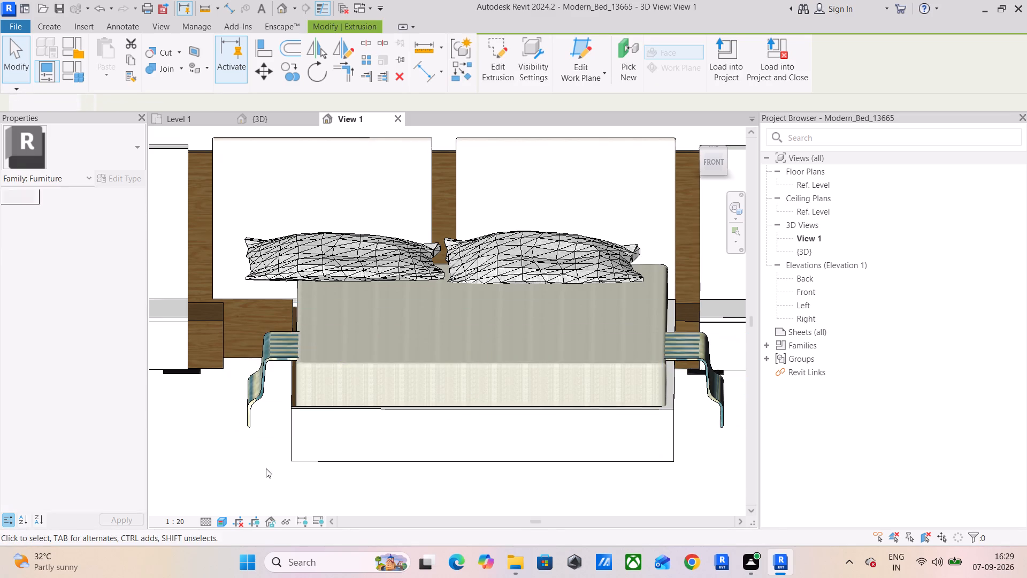
click(691, 355)
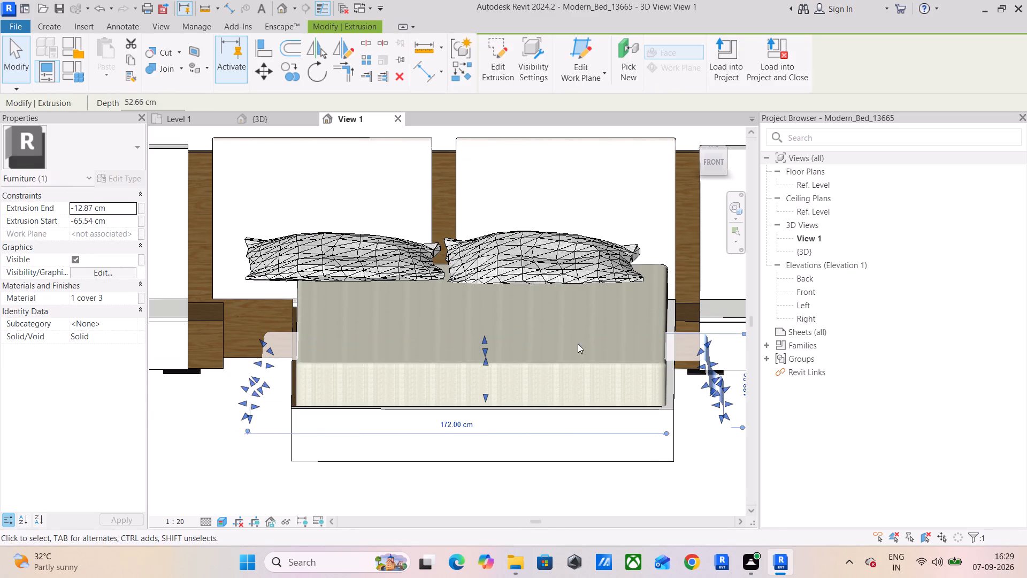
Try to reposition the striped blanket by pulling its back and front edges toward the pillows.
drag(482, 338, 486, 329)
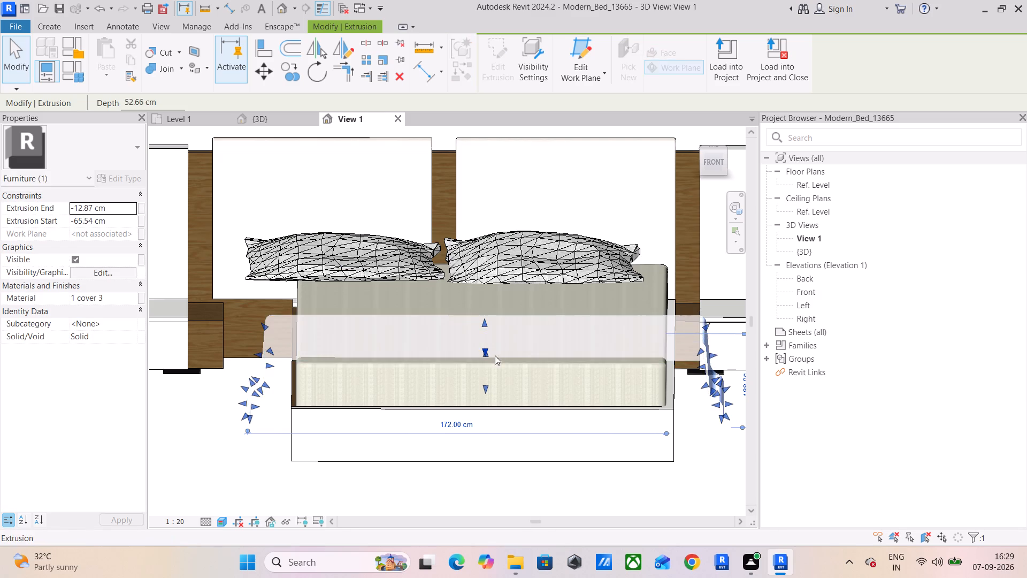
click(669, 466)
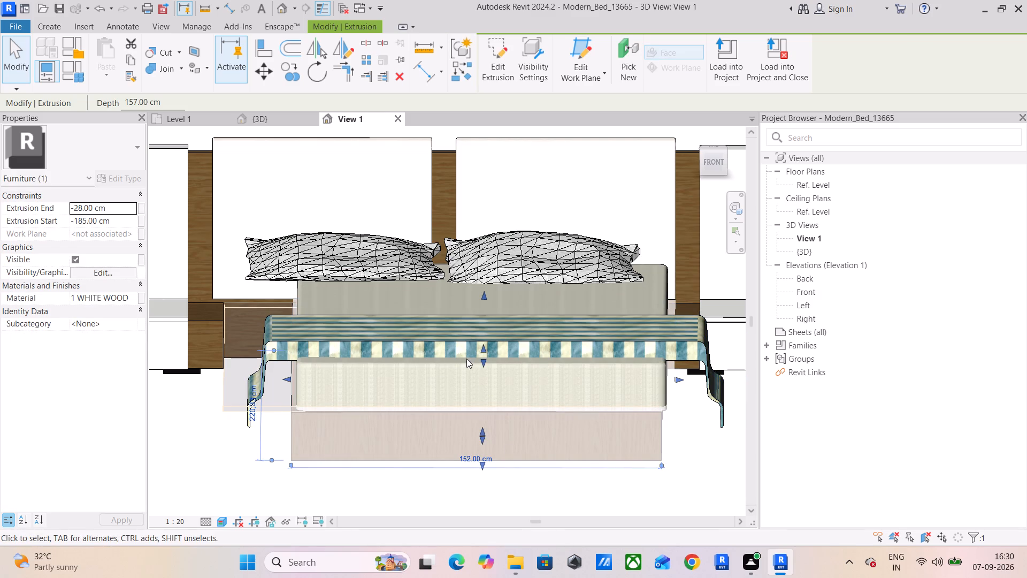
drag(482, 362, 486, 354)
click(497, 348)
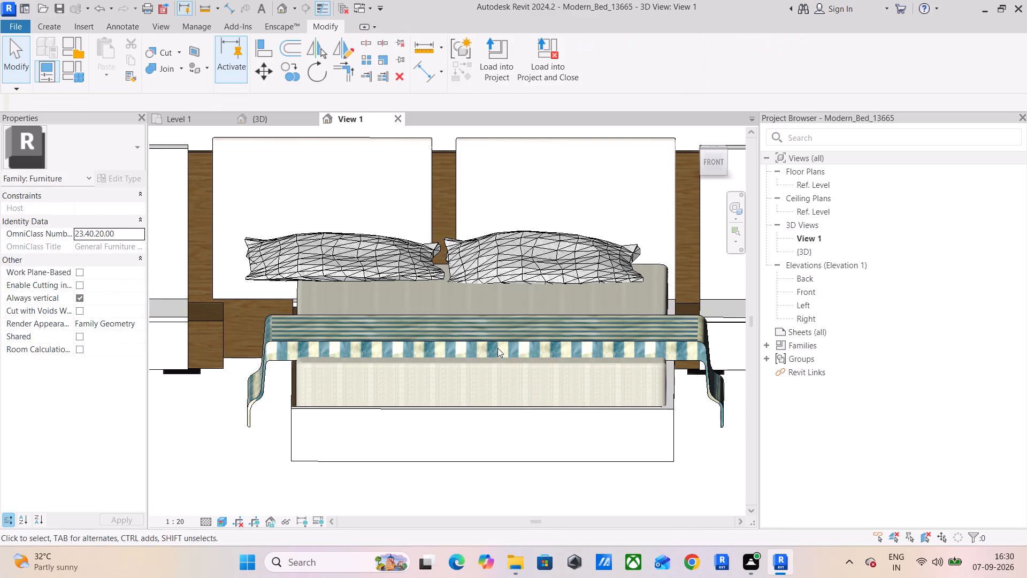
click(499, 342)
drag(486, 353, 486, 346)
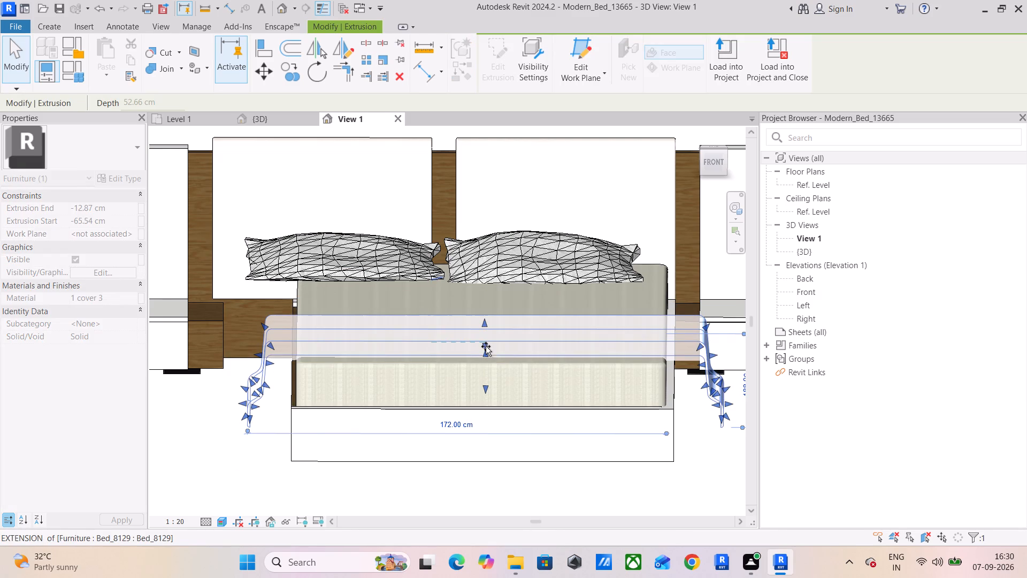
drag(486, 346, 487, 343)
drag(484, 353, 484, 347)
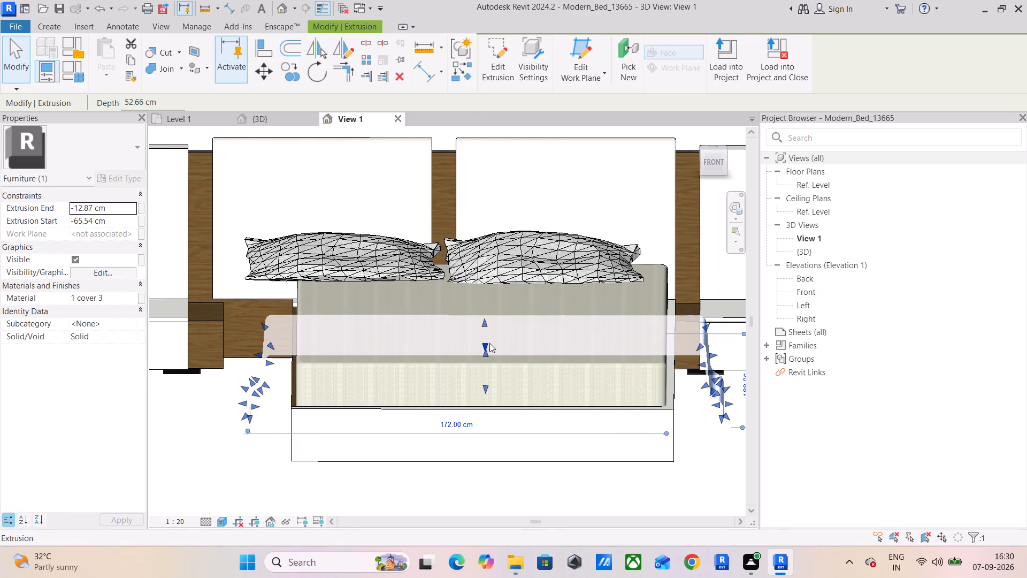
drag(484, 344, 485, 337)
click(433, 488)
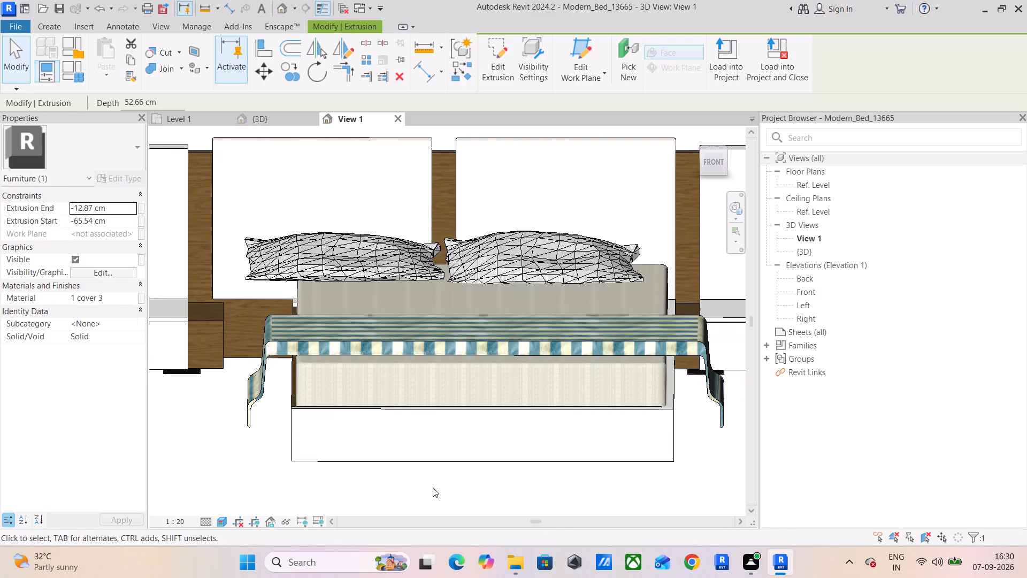
Delete the remaining striped blanket extrusion from the bed.
click(449, 351)
key(Delete)
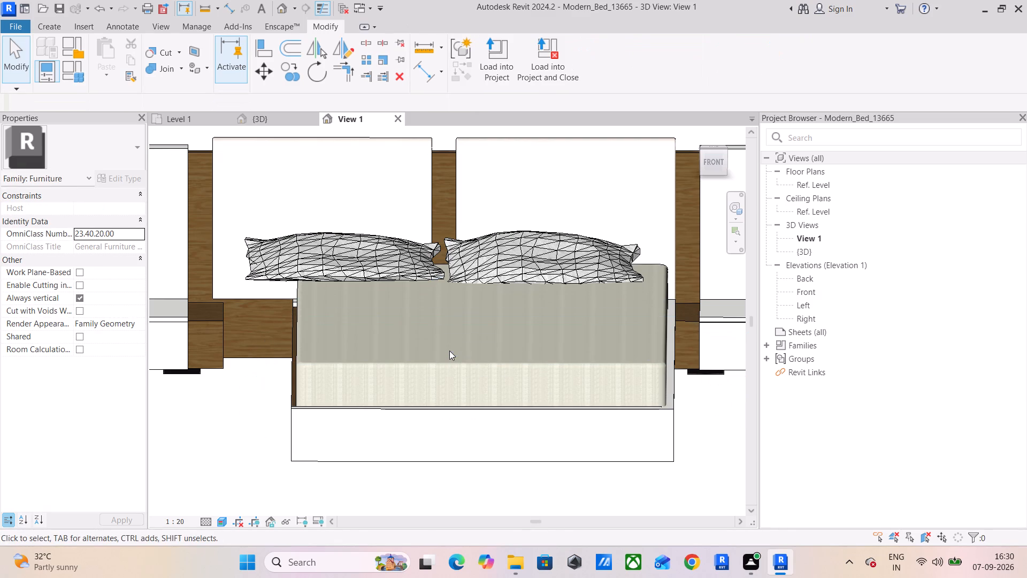
Shift the Bed_8129 pillow pair to the right across the bed, to 80 cm from the mattress's right side.
click(491, 265)
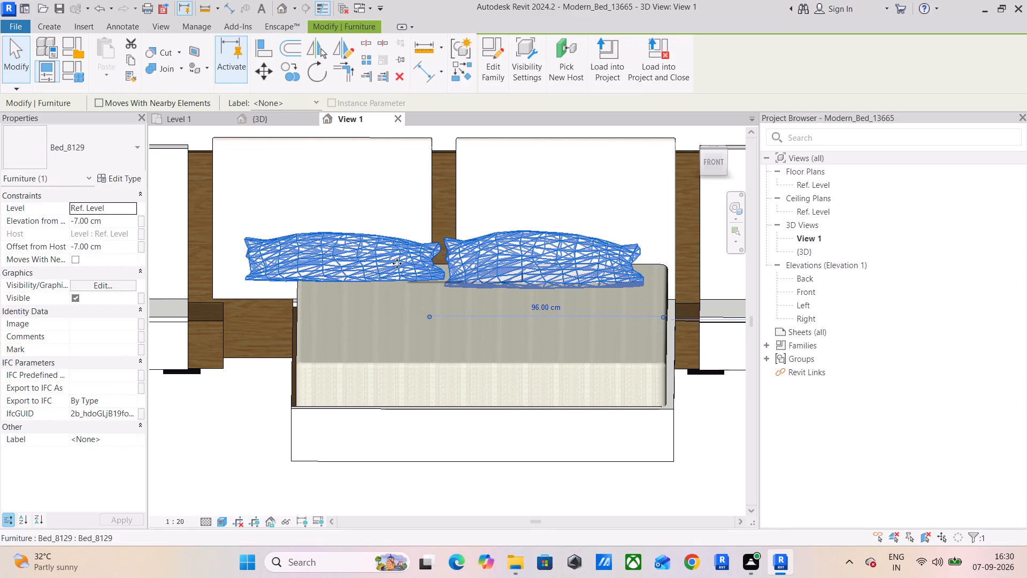
click(380, 264)
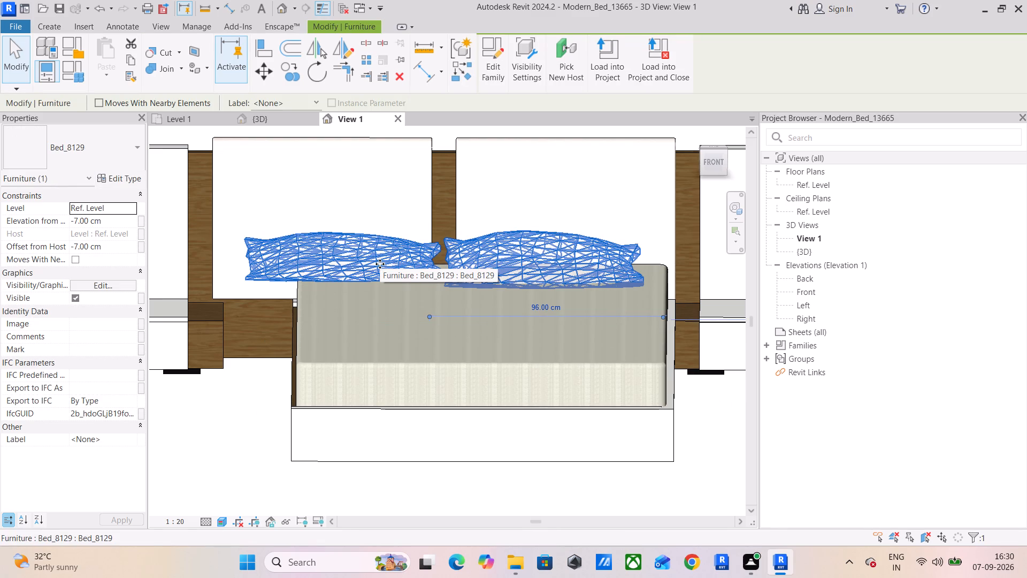
key(Right)
key(Right)
key(Right)
key(Right)
key(Right)
key(Right)
key(Right)
key(Right)
key(Right)
key(Right)
key(Right)
key(Right)
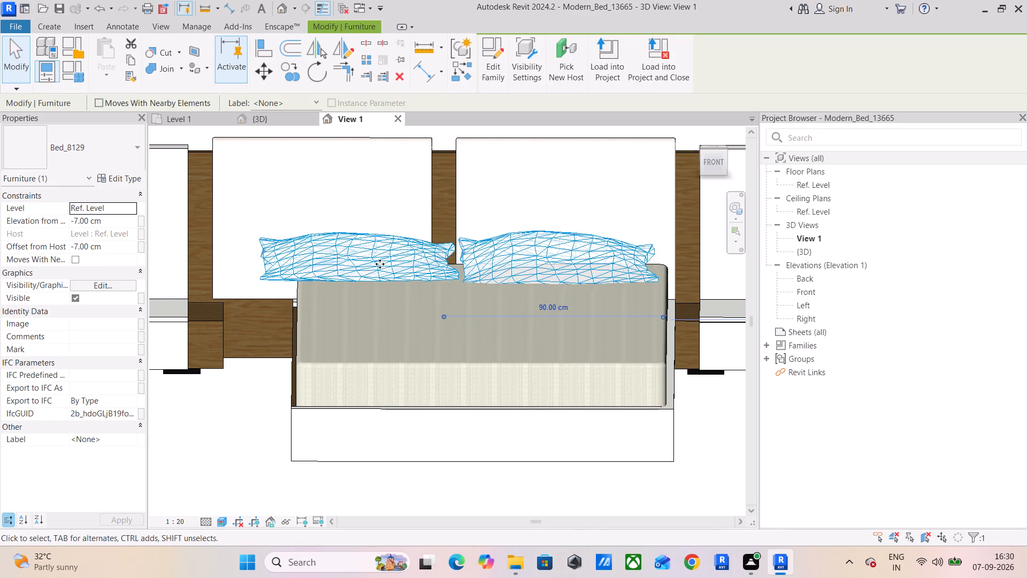
key(Right)
key(Right)
key(Right)
key(Right)
key(Right)
key(Right)
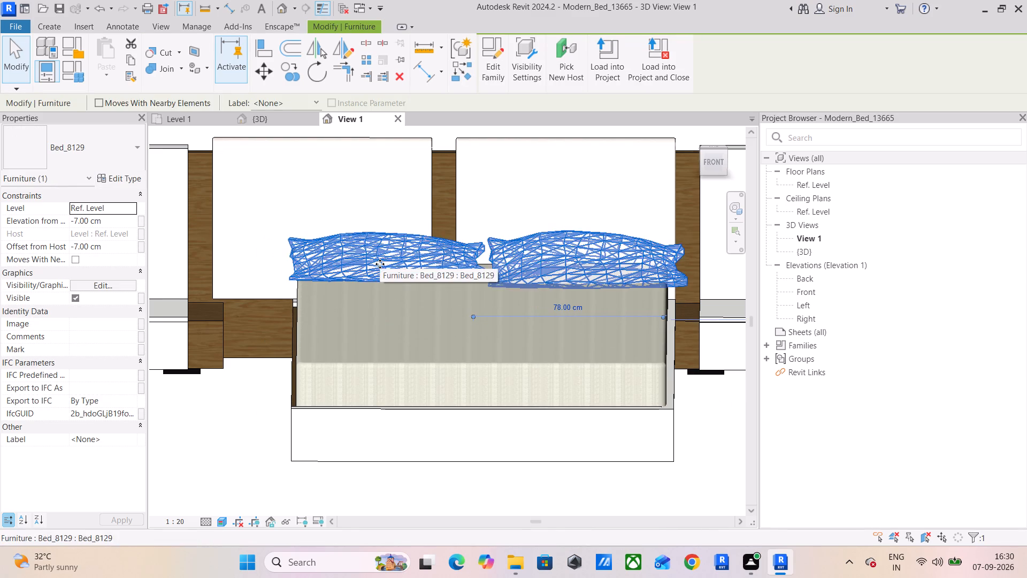
key(Left)
key(Left)
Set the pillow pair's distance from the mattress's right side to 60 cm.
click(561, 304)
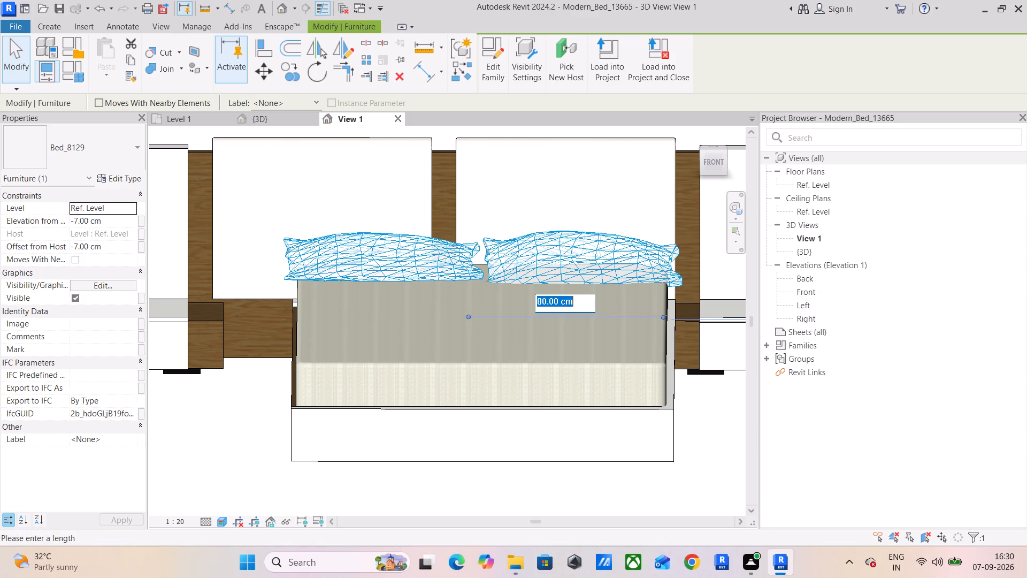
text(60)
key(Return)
Move the pillow pair back to the left in small increments, to 77 cm from the mattress's right side.
click(612, 253)
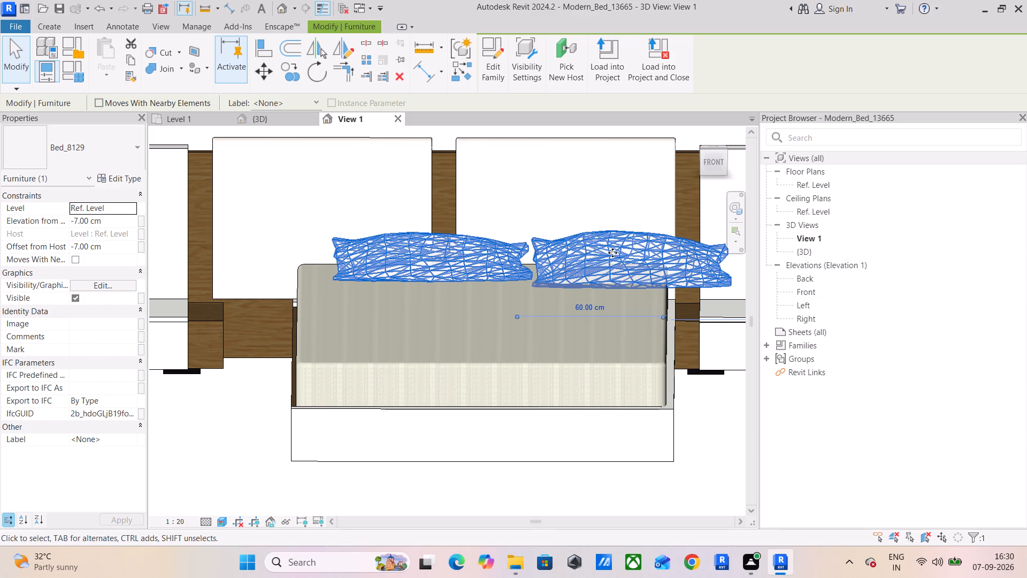
key(Left)
key(Left)
key(Left)
key(Left)
key(Left)
key(Left)
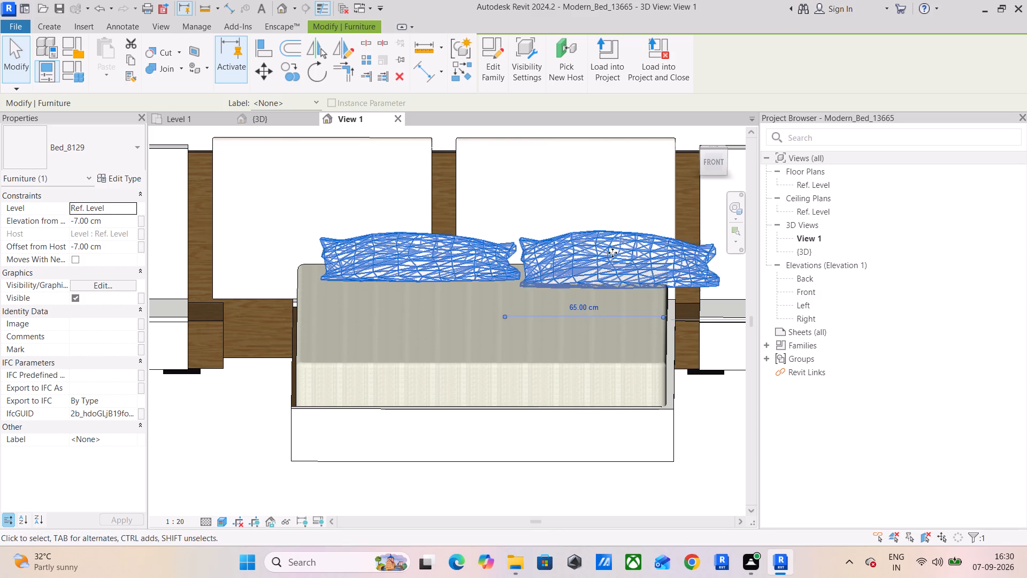
key(Left)
key(Left)
key(Left)
key(Left)
key(Left)
key(Left)
key(Left)
key(Left)
key(Left)
key(Left)
key(Left)
key(Left)
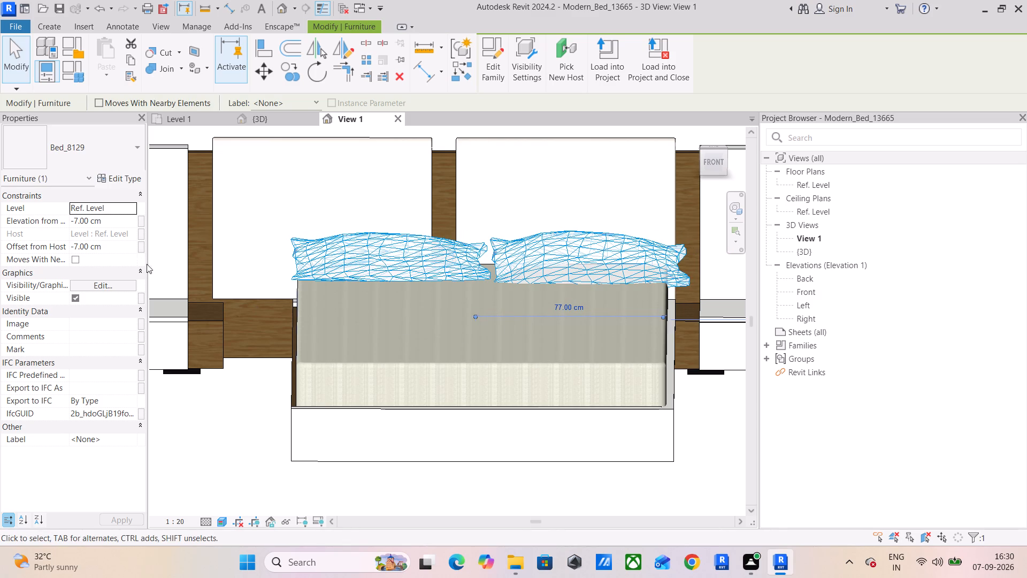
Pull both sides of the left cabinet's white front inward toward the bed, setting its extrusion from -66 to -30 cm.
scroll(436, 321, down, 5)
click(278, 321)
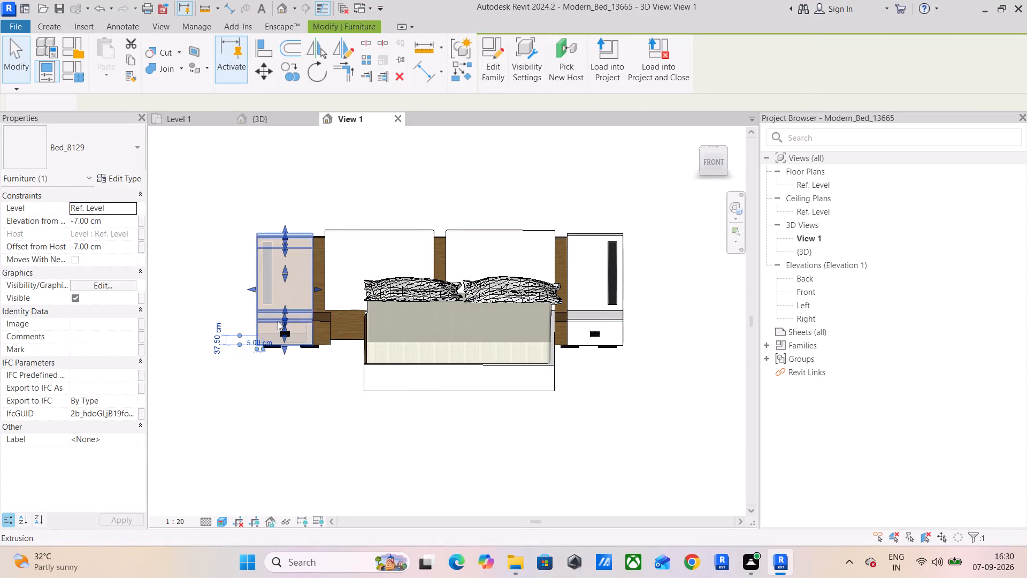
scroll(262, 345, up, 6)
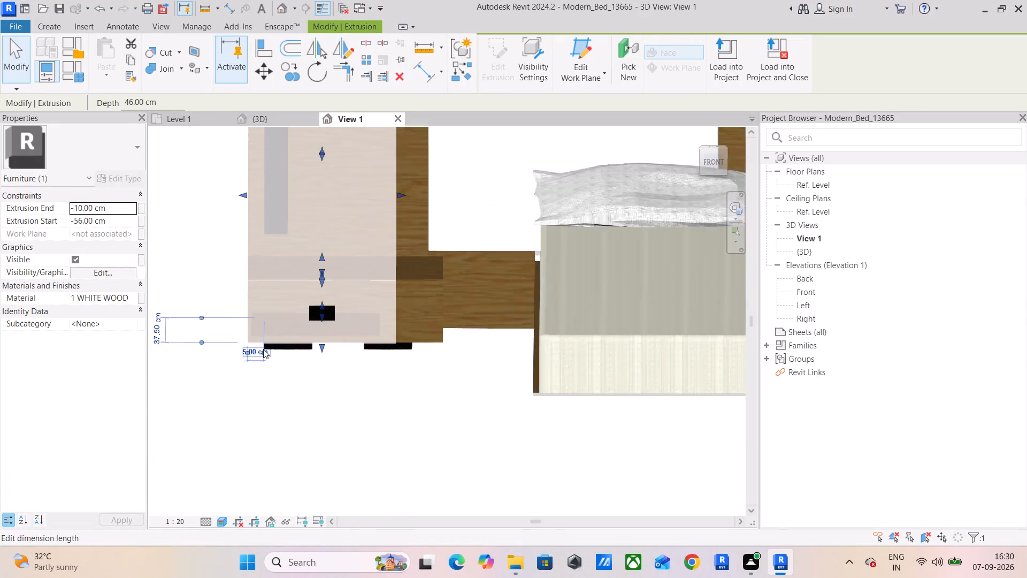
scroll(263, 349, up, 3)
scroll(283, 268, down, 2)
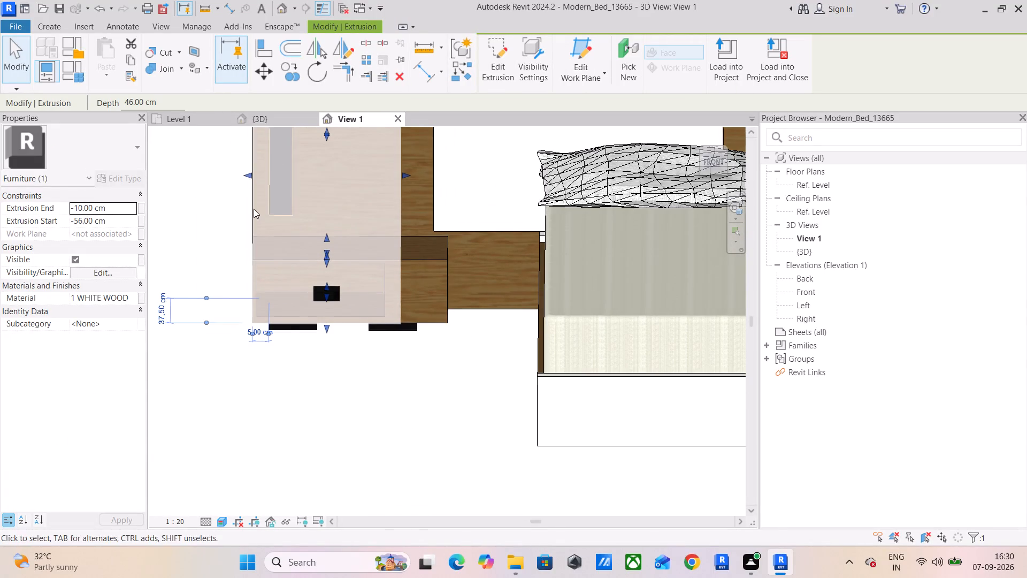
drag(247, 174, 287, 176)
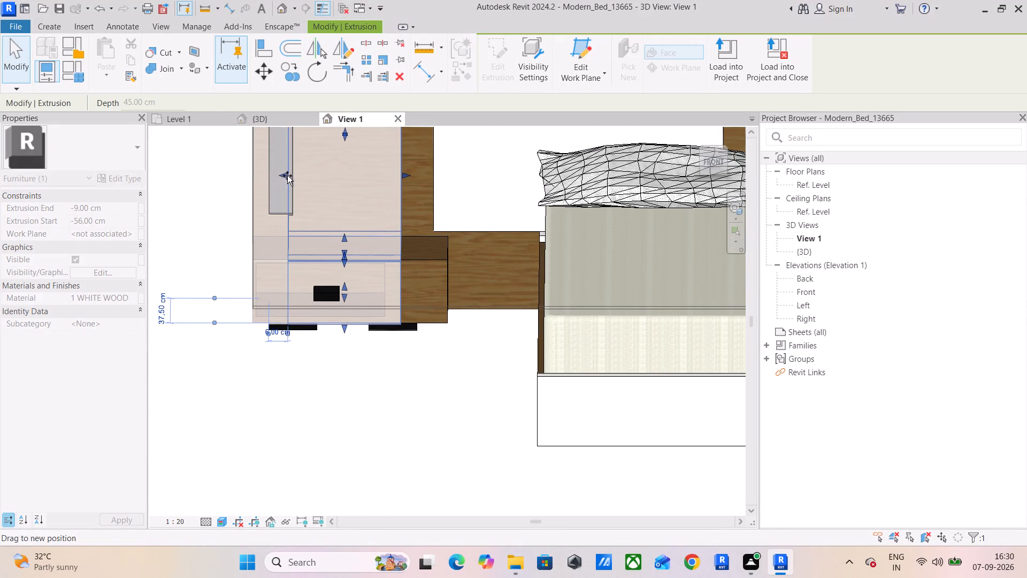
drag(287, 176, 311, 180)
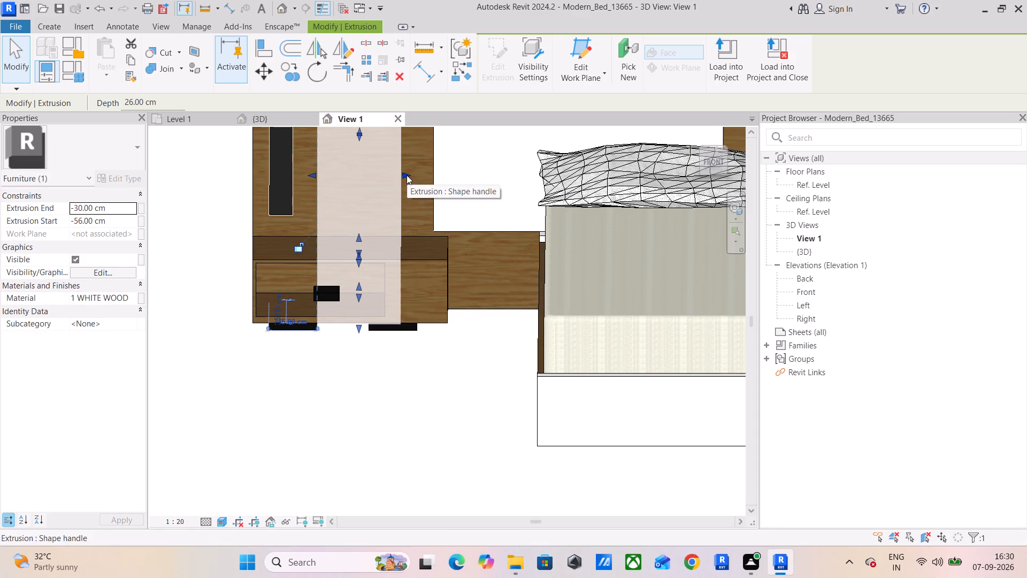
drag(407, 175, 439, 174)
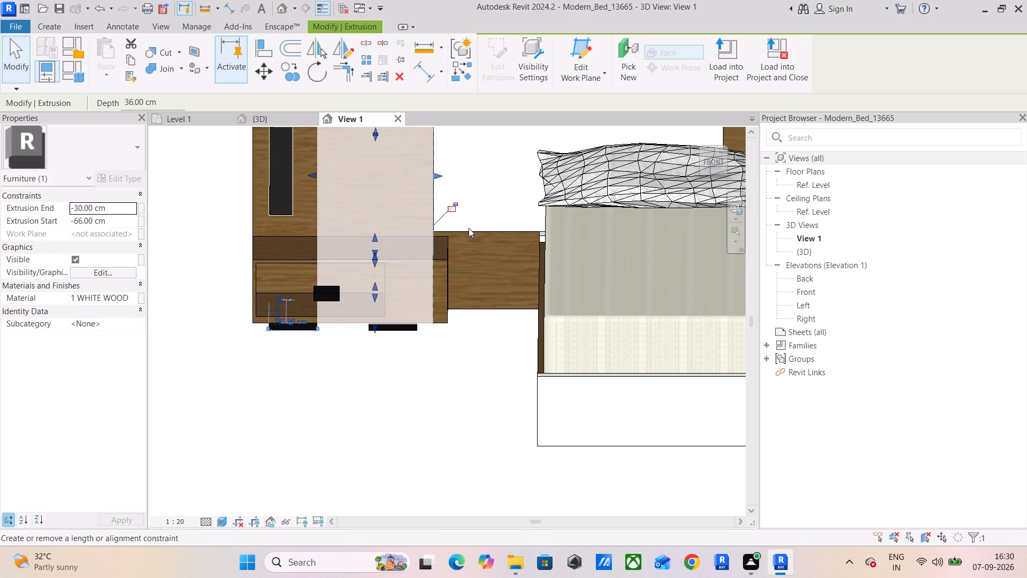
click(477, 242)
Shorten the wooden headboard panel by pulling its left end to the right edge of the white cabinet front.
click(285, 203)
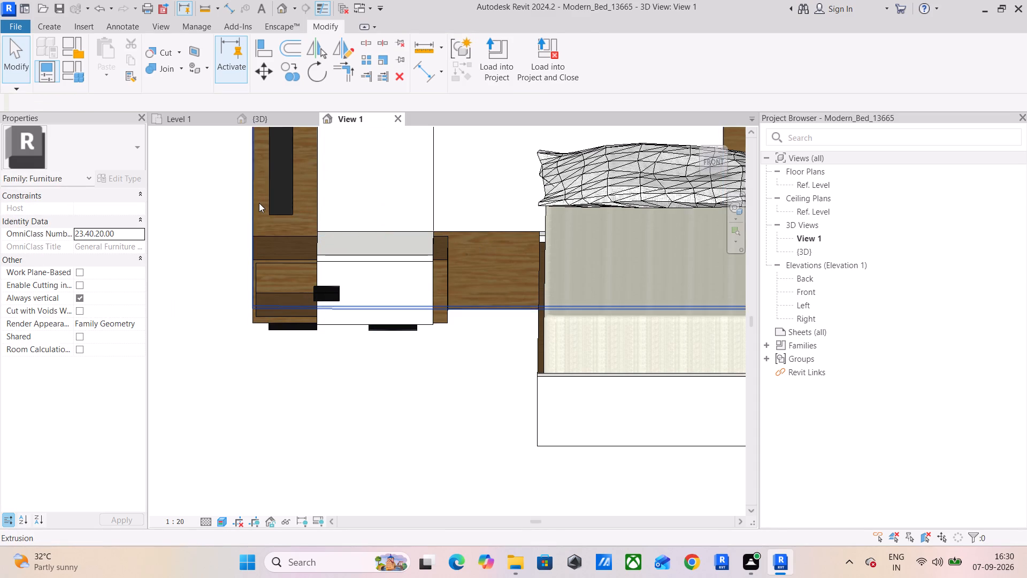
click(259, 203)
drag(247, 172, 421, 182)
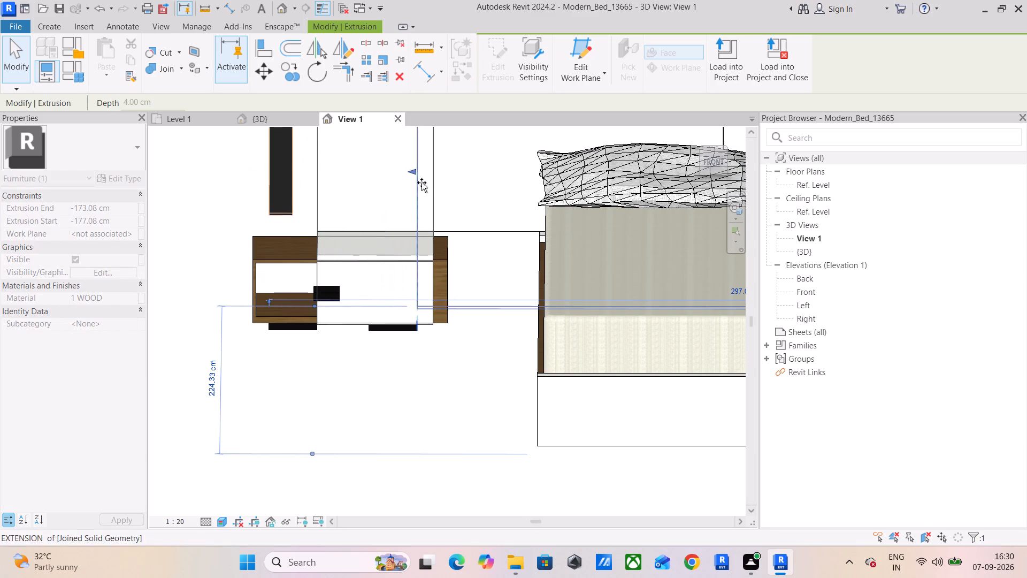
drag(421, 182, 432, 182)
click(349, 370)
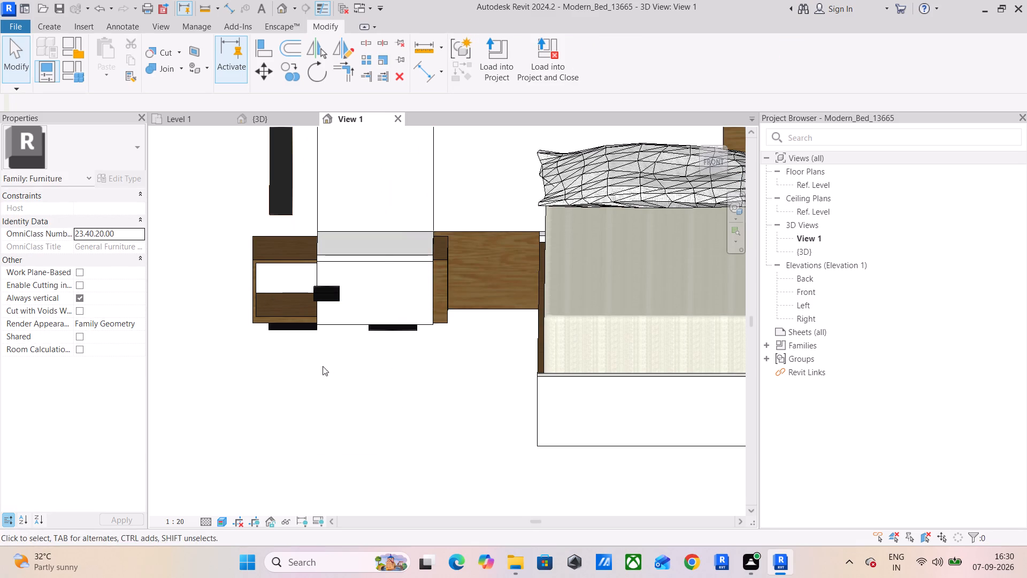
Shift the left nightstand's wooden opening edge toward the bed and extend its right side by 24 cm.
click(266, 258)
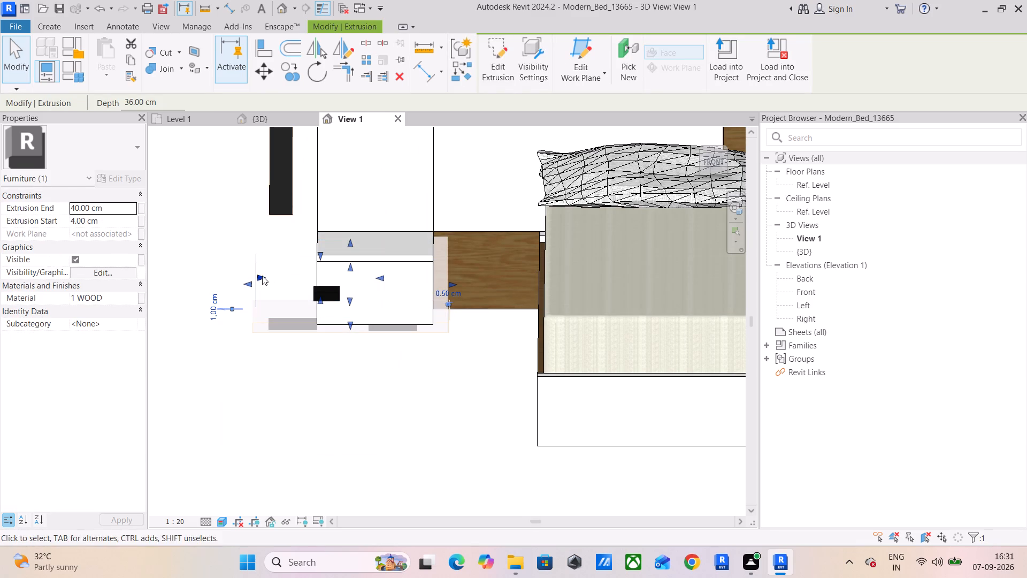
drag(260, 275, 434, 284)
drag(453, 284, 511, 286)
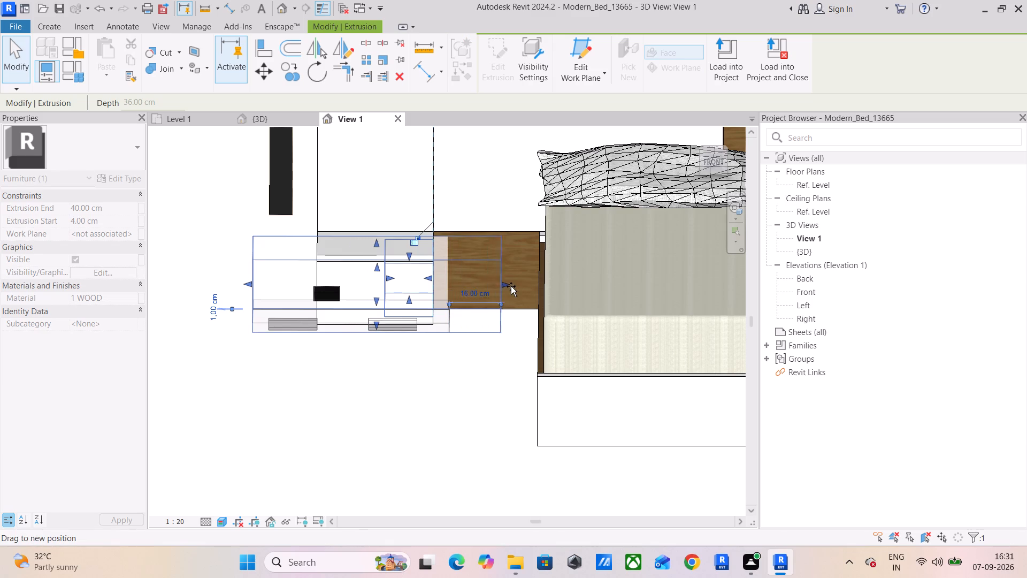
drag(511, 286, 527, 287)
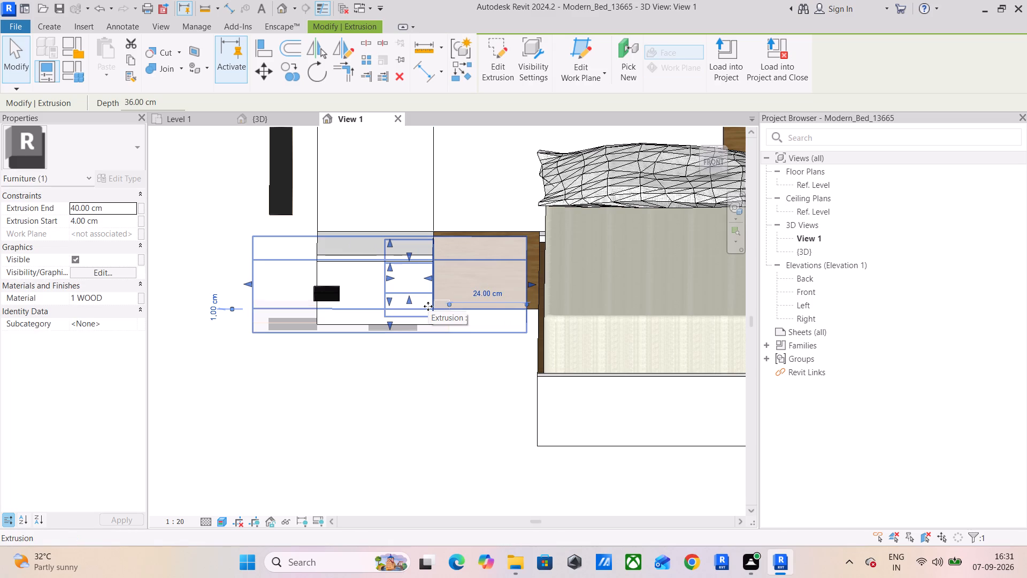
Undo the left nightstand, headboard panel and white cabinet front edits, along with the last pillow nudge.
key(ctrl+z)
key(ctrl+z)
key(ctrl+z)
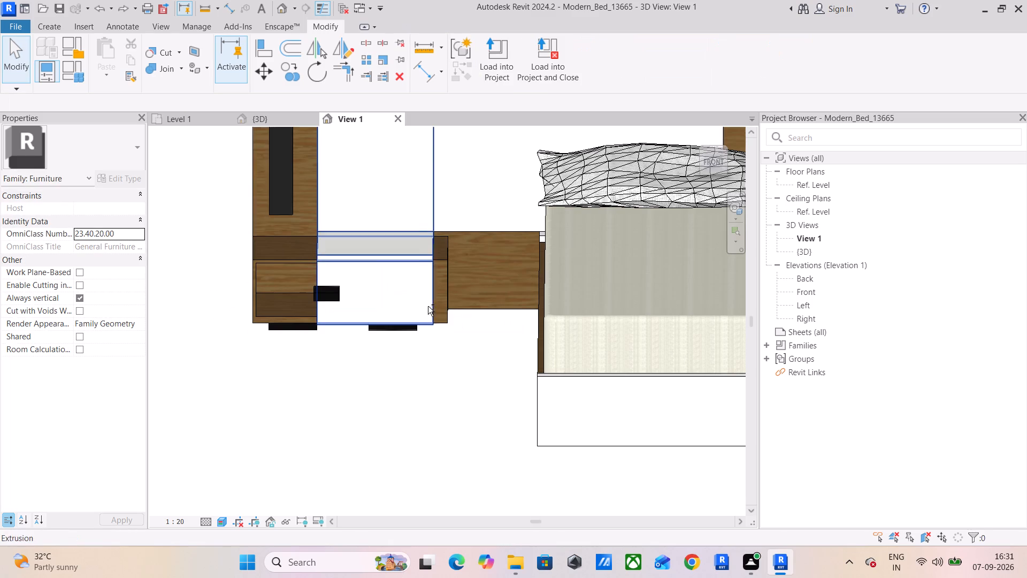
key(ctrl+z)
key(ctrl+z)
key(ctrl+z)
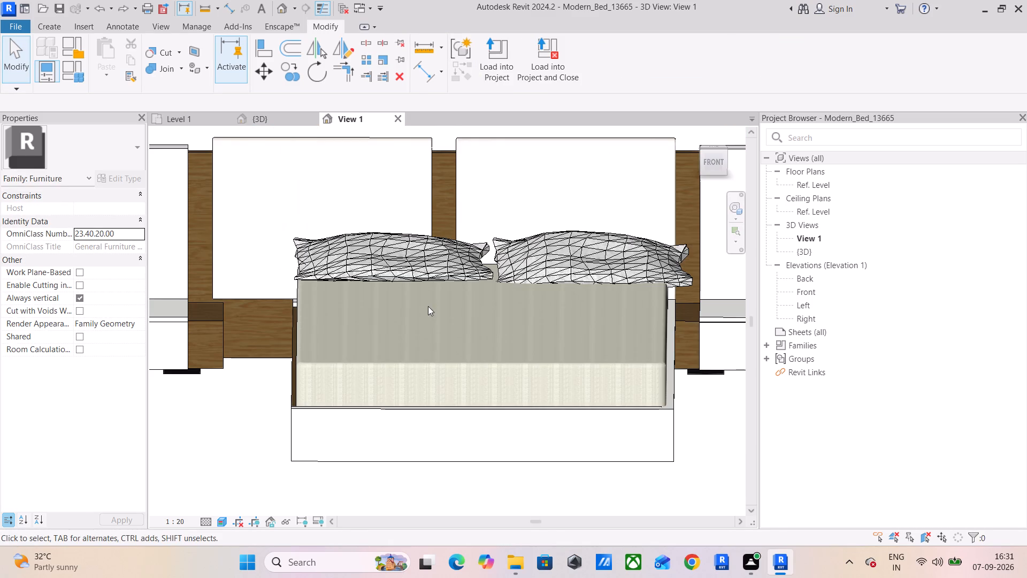
Extend the left wooden nightstand's right side 28 cm to the bed frame and align its opening's left edge with the white front's right edge.
scroll(449, 355, down, 3)
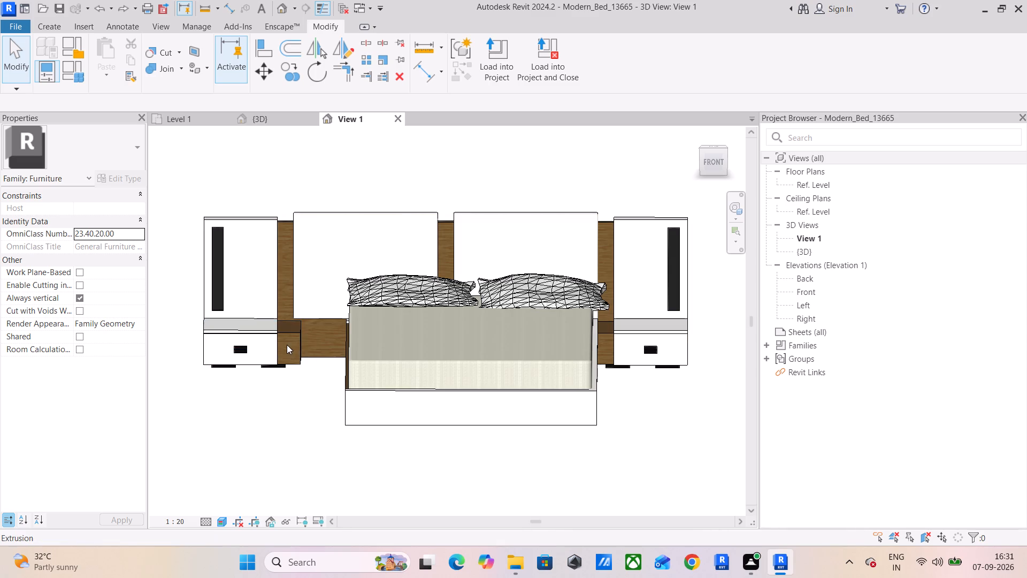
click(302, 341)
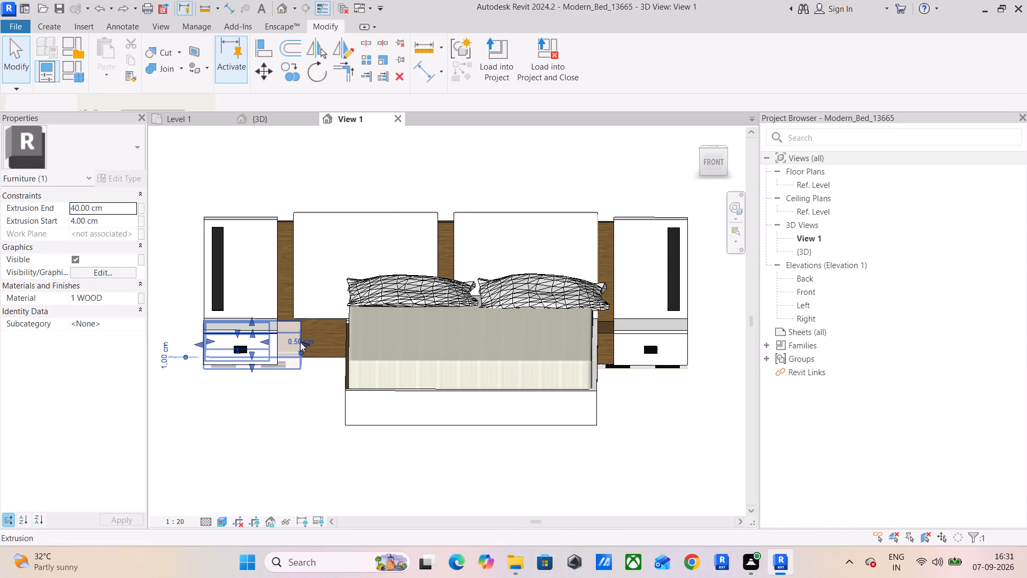
drag(306, 343, 312, 343)
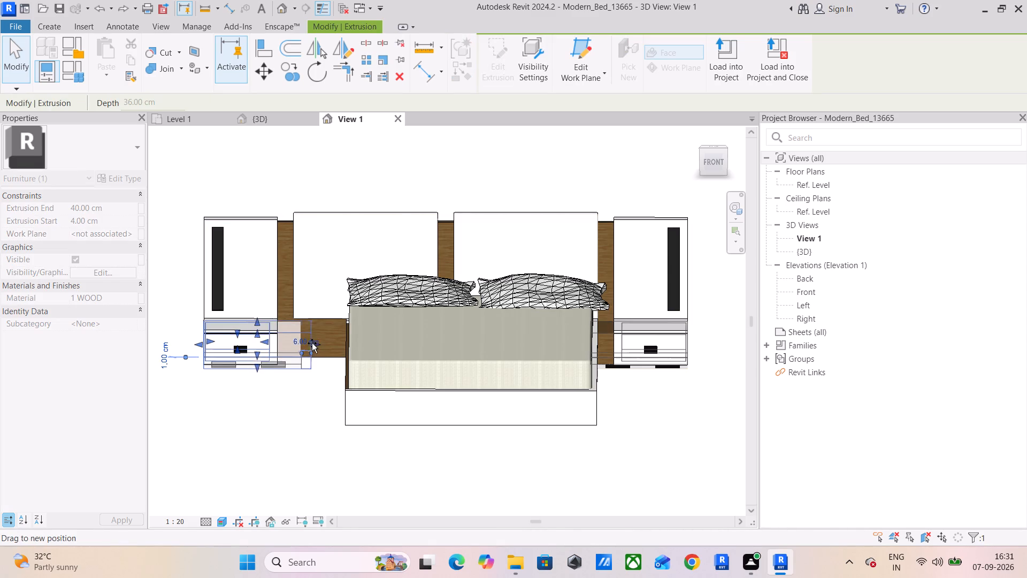
drag(312, 343, 344, 343)
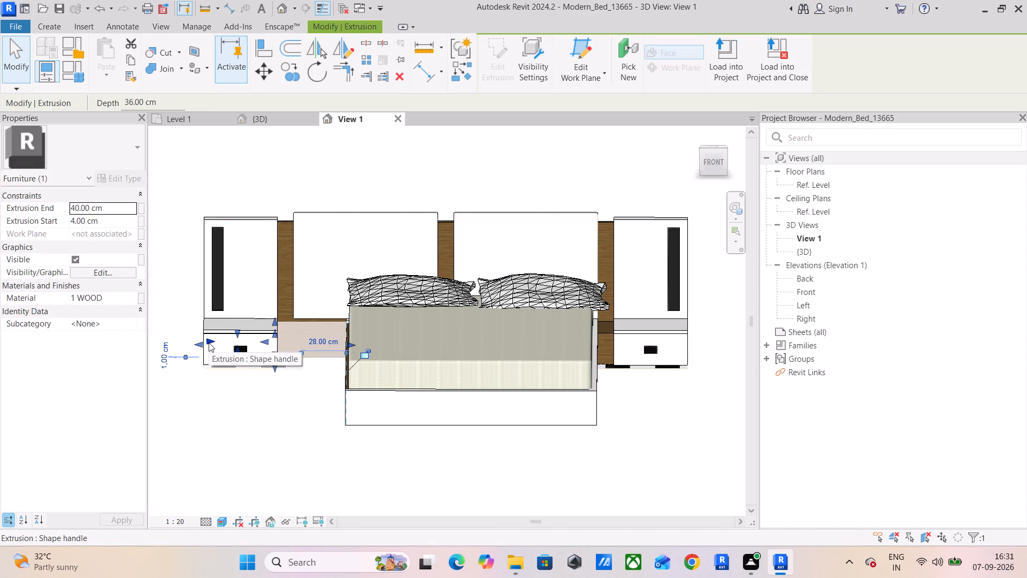
drag(209, 341, 278, 341)
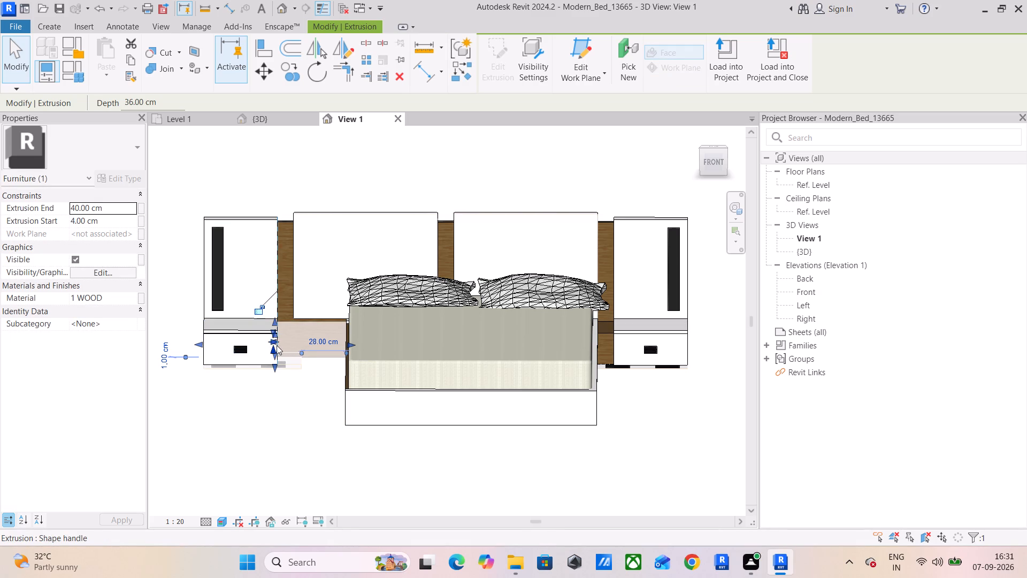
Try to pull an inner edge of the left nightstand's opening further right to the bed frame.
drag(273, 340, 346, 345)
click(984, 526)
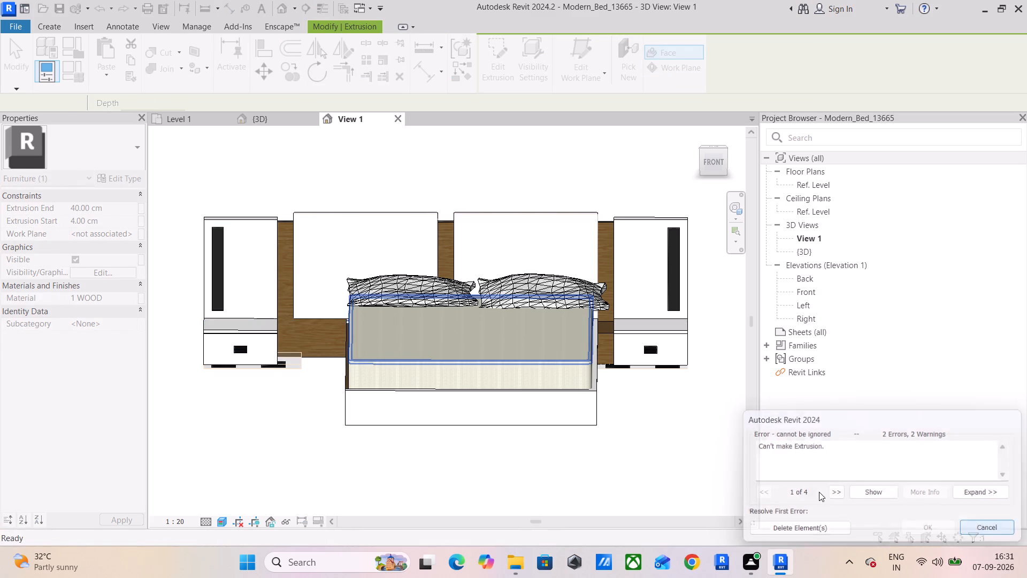
Extend the left white cabinet's right side to the bed frame and pull its left side in toward the bed.
click(232, 334)
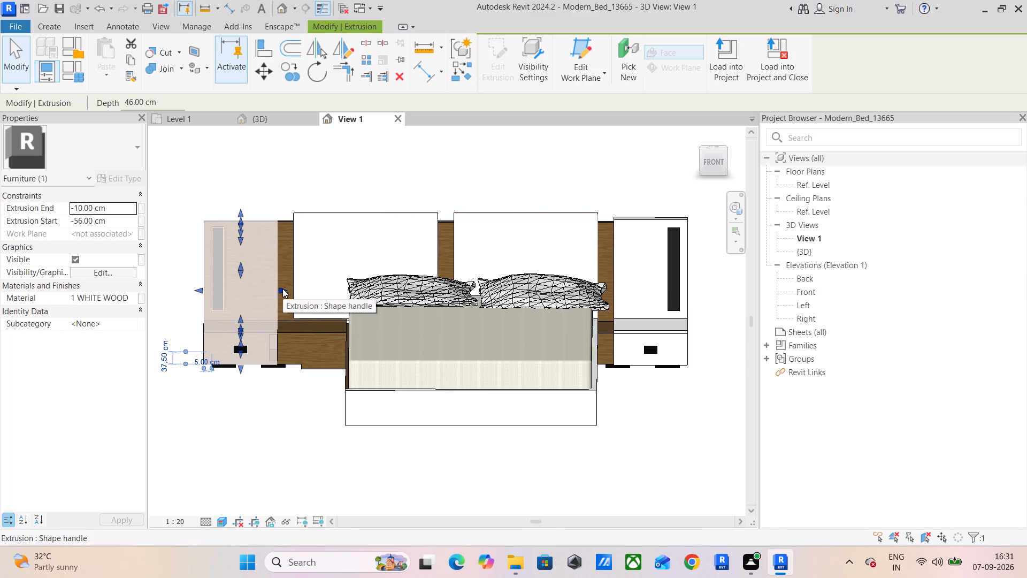
drag(282, 288, 343, 295)
drag(200, 290, 279, 292)
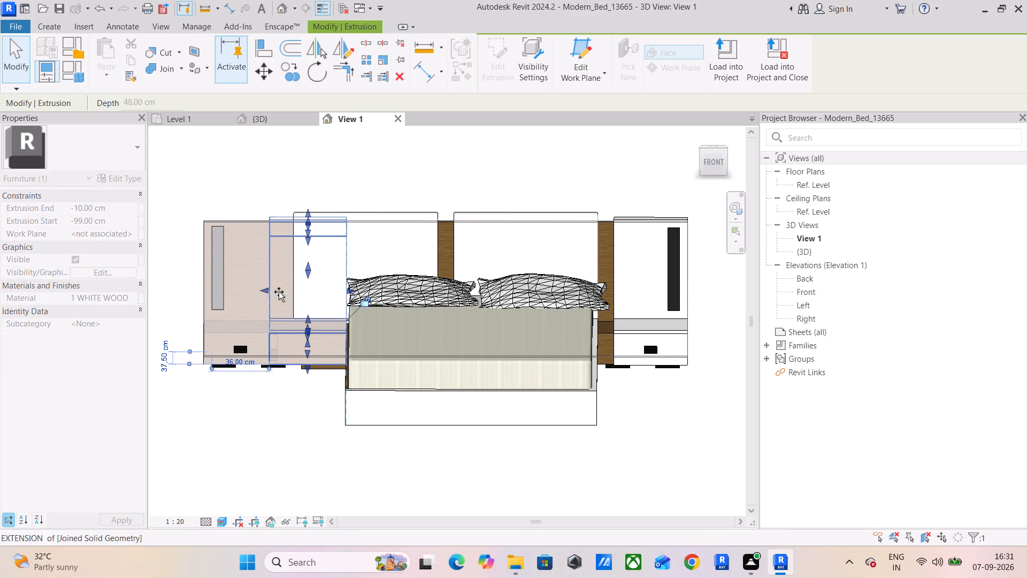
drag(279, 292, 282, 292)
click(248, 421)
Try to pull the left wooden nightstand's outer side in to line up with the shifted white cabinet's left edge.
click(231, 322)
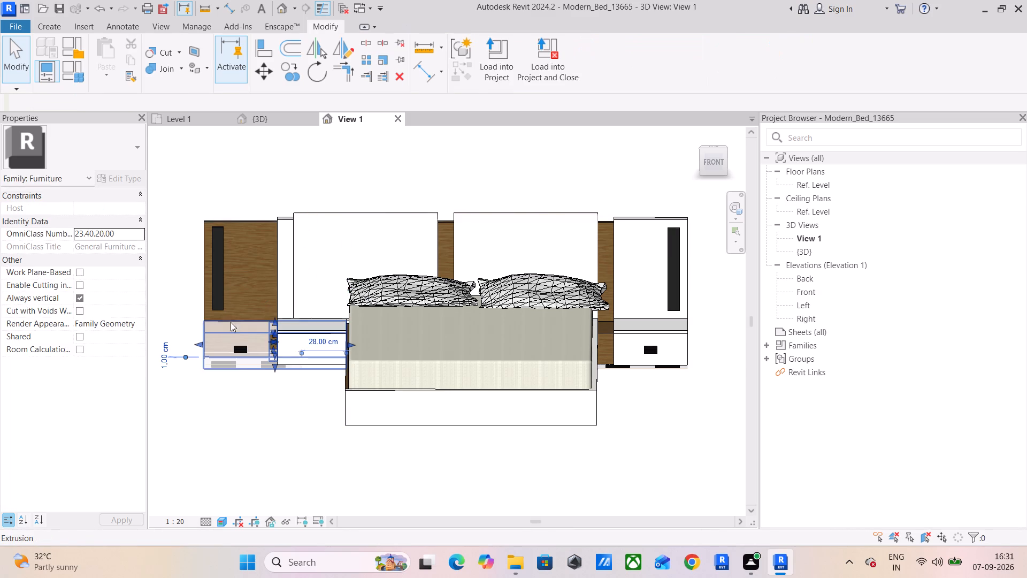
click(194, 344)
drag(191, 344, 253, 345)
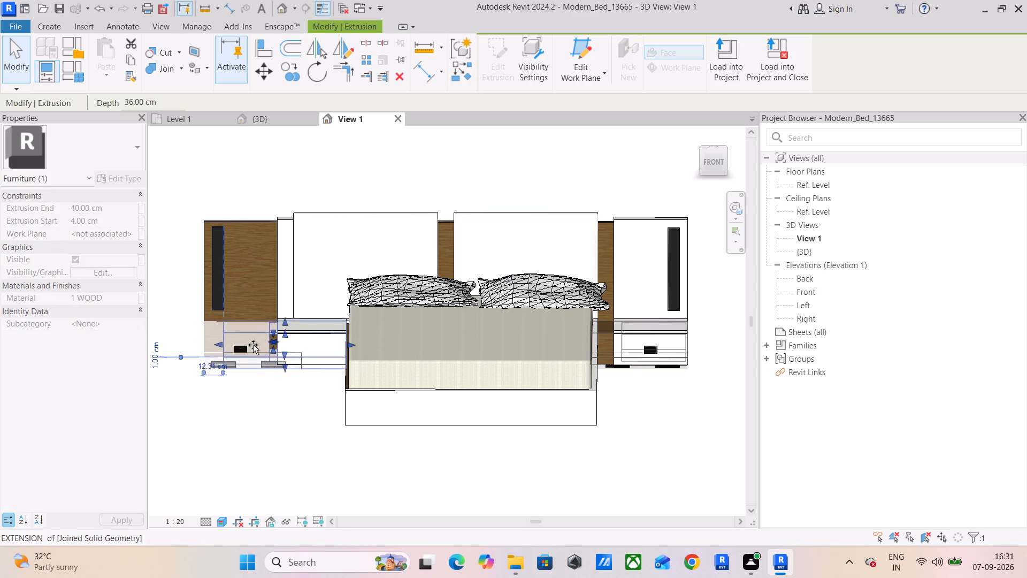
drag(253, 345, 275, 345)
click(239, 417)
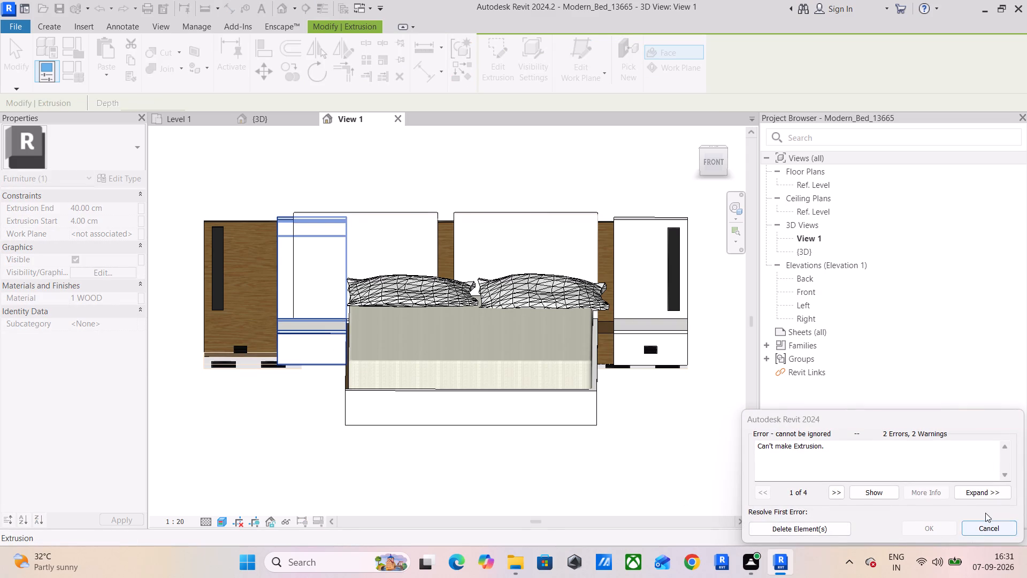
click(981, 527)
Pull the left wooden nightstand's outer side about 40 cm toward the bed, stopping just outside the white cabinet's left edge.
click(232, 337)
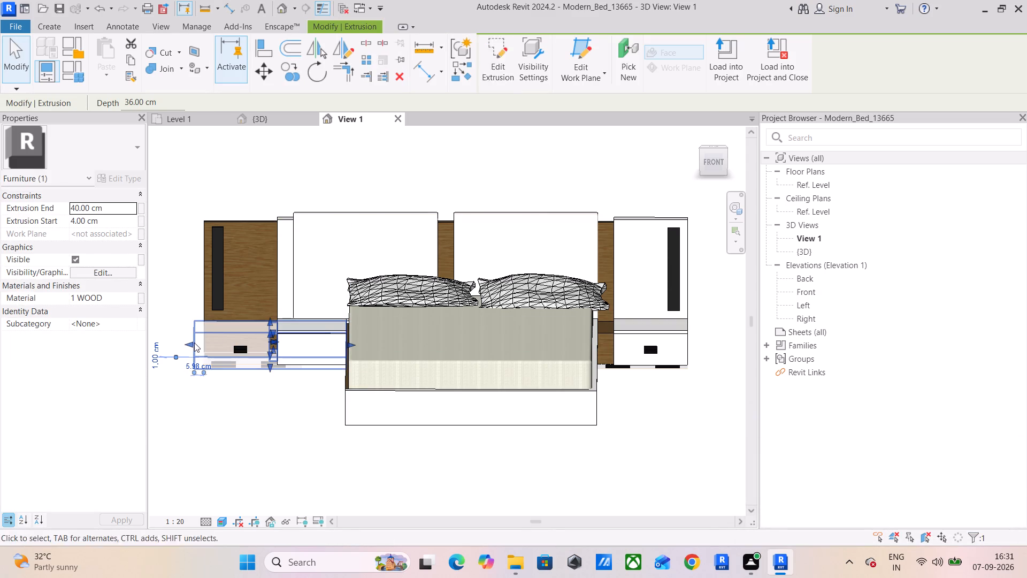
drag(186, 344, 269, 349)
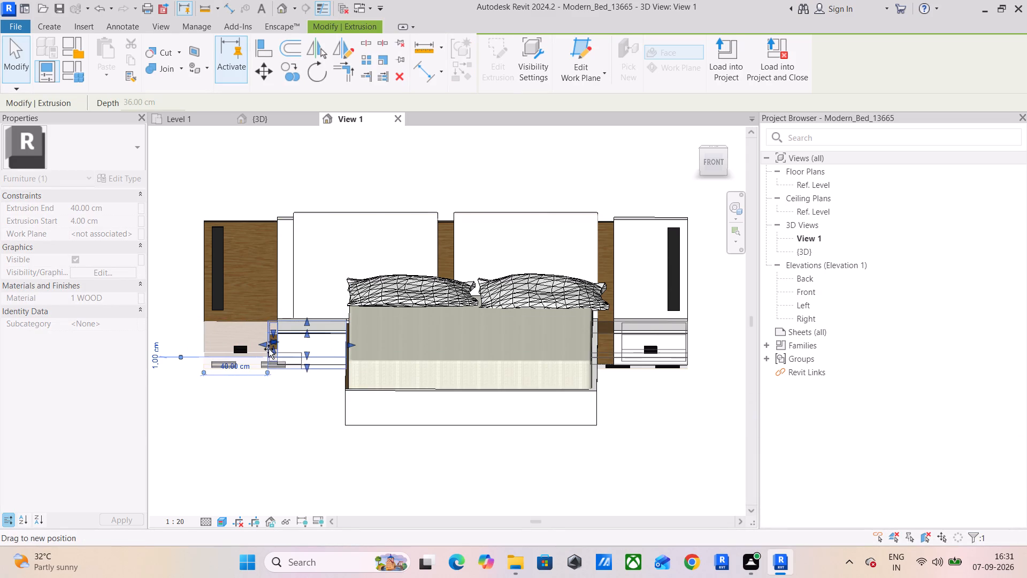
drag(269, 349, 270, 351)
drag(270, 351, 269, 351)
click(264, 416)
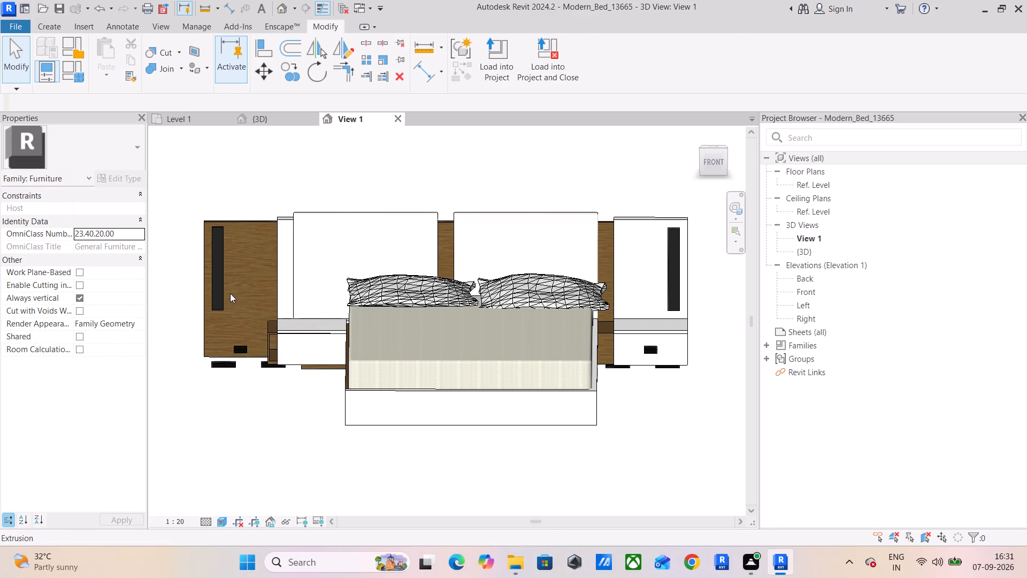
Shorten the wooden headboard panel's left side to line up with the left nightstand's outer side.
click(230, 293)
click(210, 305)
drag(197, 288, 226, 292)
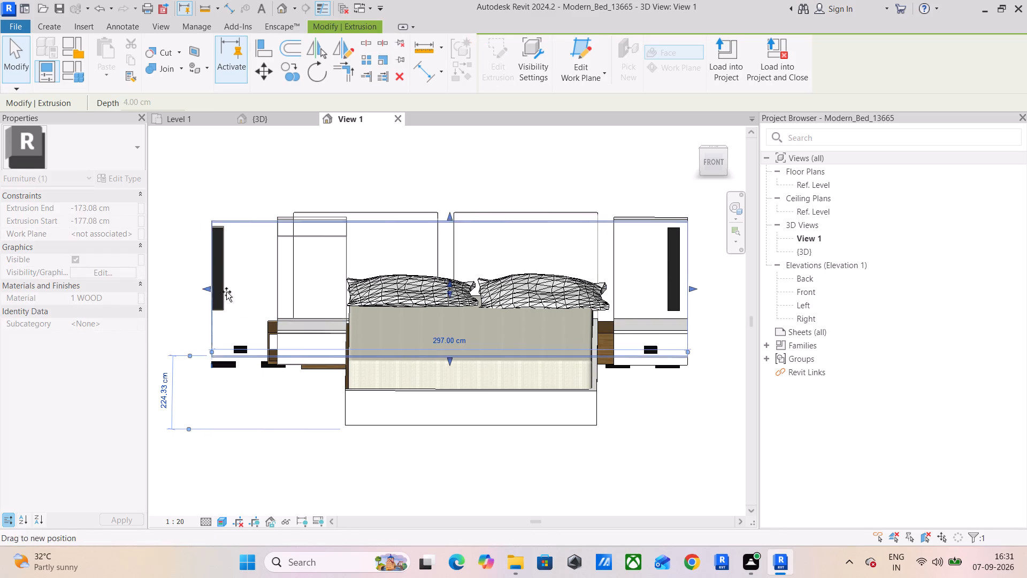
drag(226, 292, 261, 298)
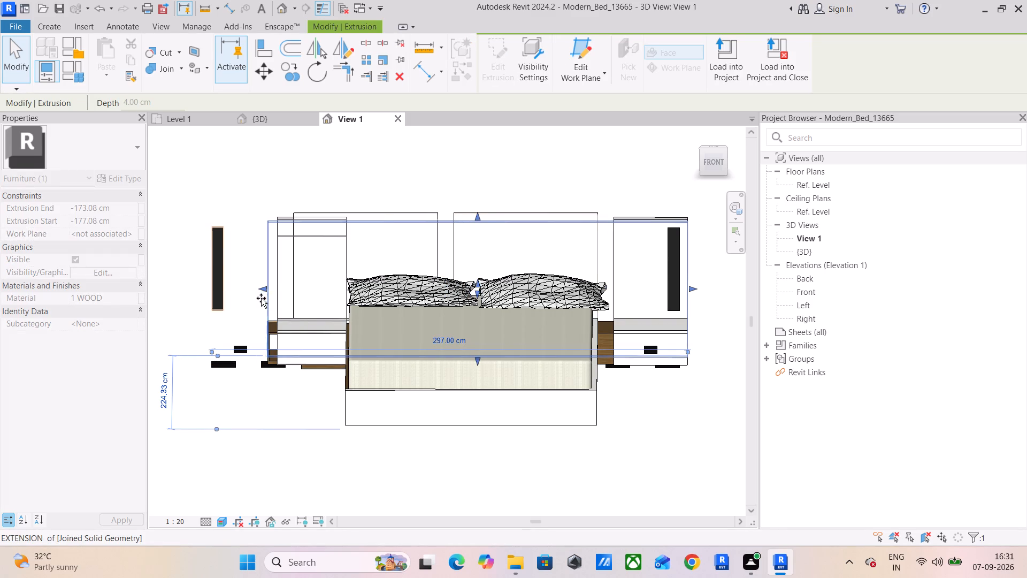
drag(261, 298, 265, 299)
click(221, 426)
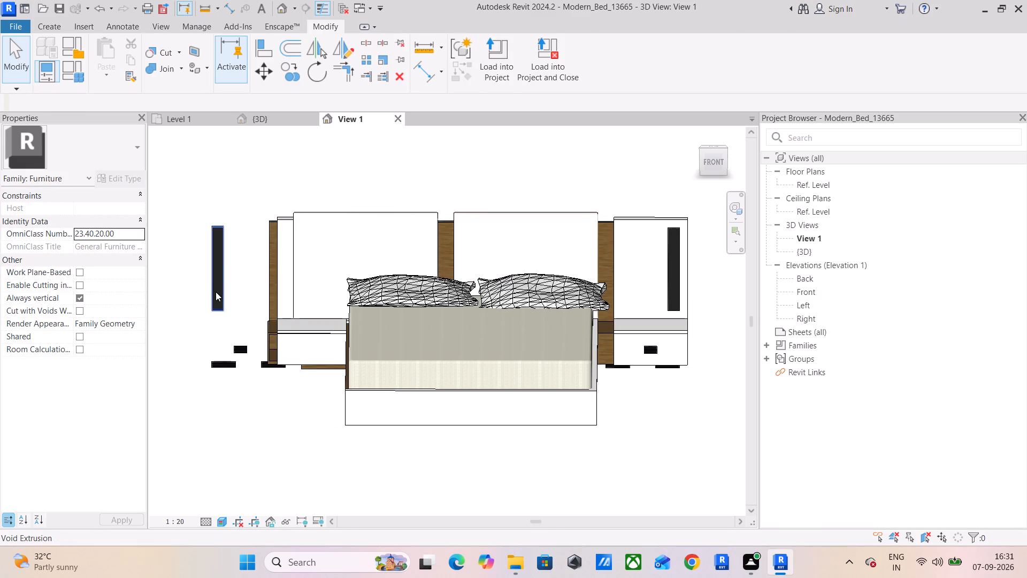
Move the void extrusion of the left mirror strip about 34 cm right onto the shortened headboard panel.
click(216, 290)
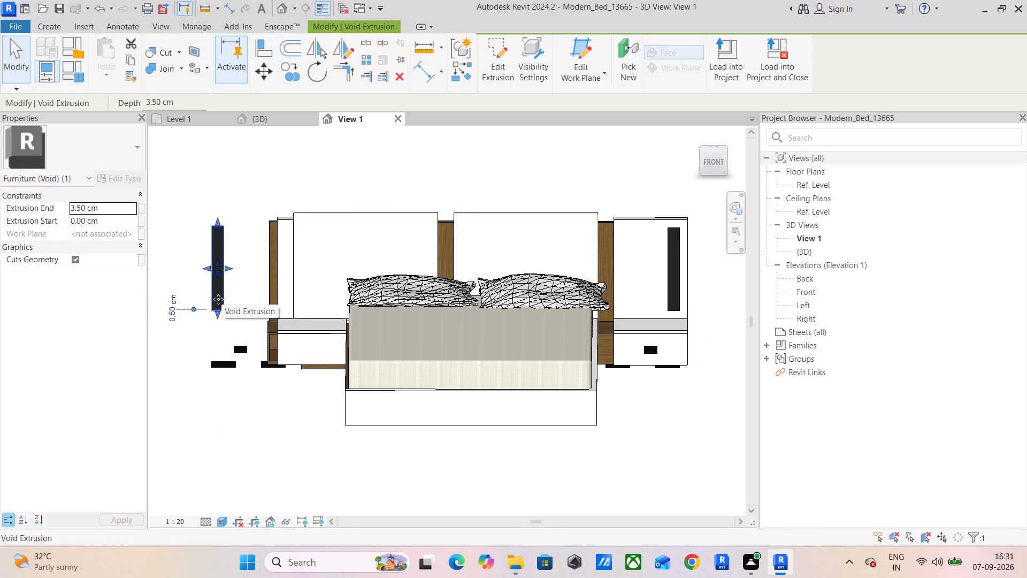
key(Right)
key(Right)
key(Right)
key(Right)
key(Right)
key(Right)
key(Right)
key(Right)
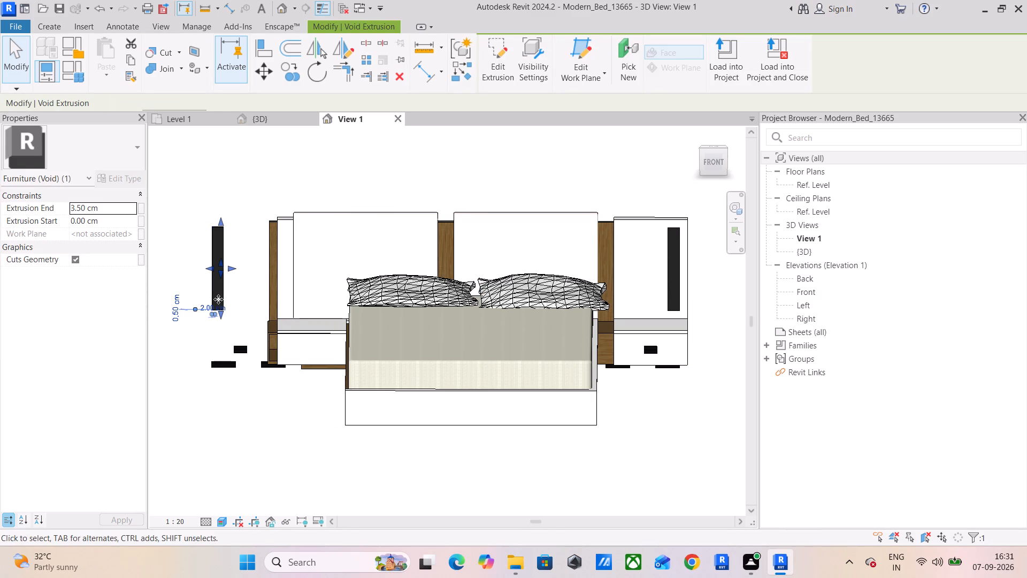
key(Right)
key(Right)
key(Right)
key(Right)
key(Right)
key(Right)
key(Right)
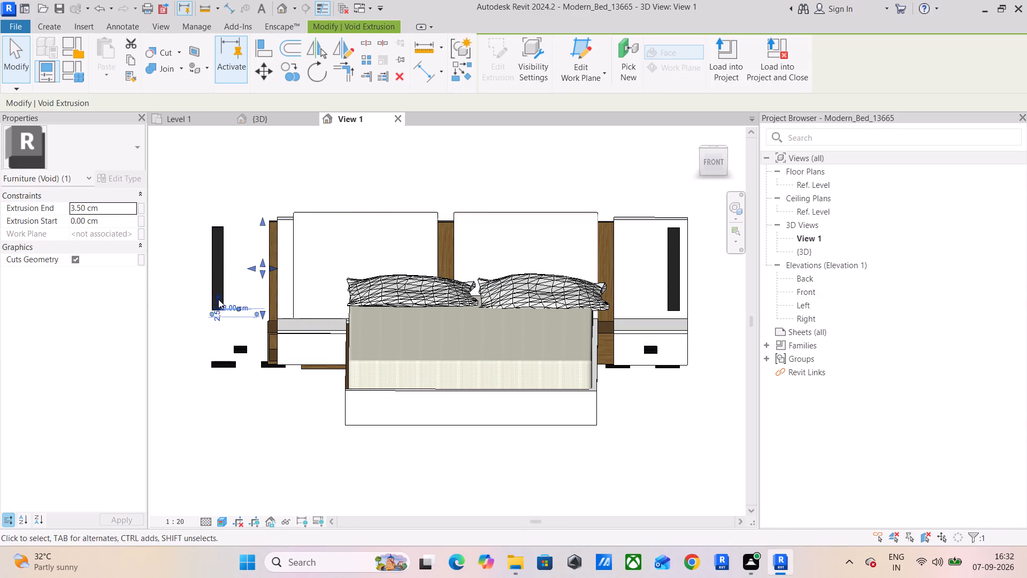
key(Right)
key(Right)
key(Right)
key(Right)
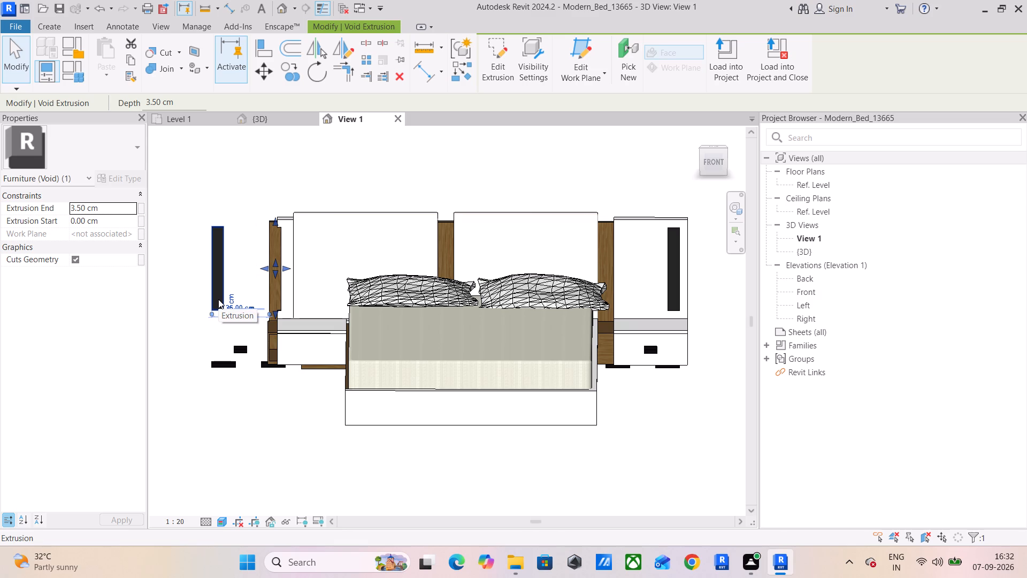
key(Left)
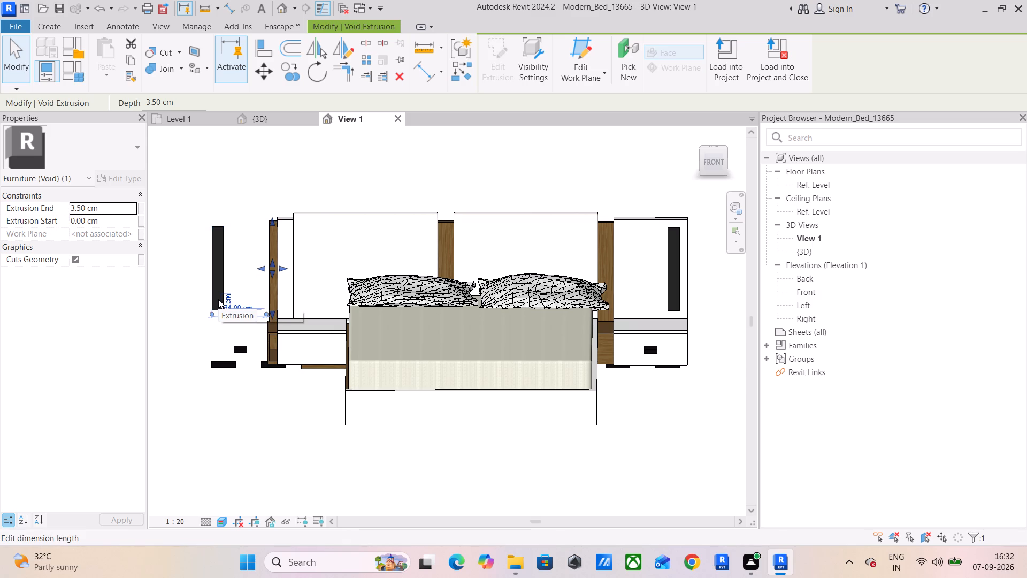
Move the left mirror strip about 34 cm right onto the shortened headboard panel's left end.
click(226, 273)
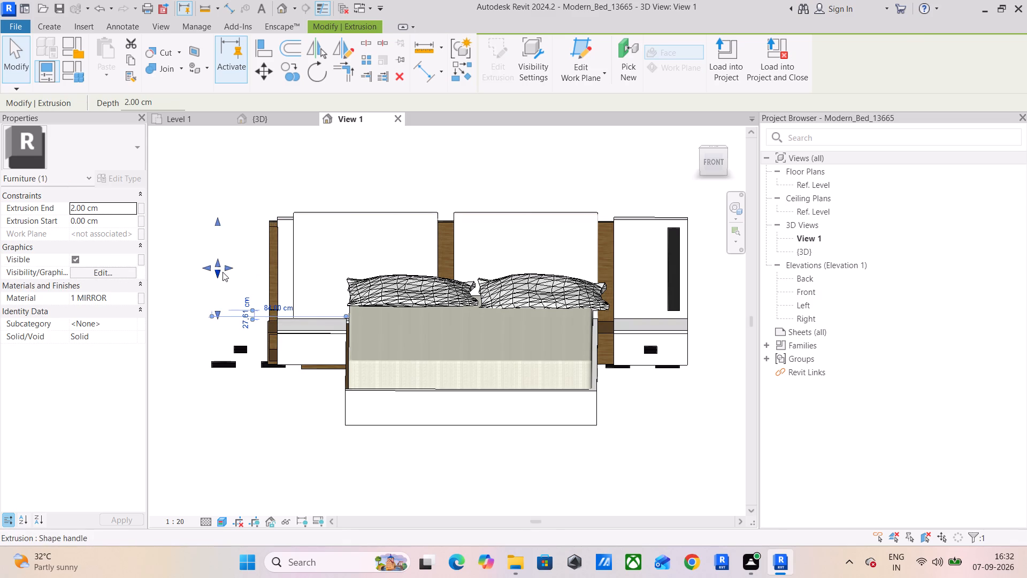
key(Right)
key(Right)
key(Right)
key(Right)
key(Right)
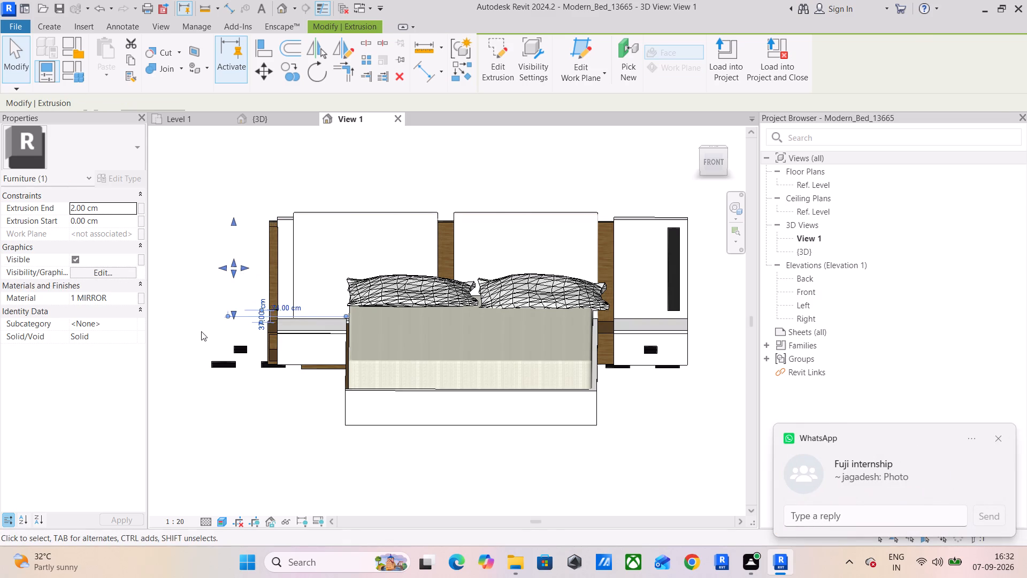
key(Right)
key(Right)
key(Right)
key(Right)
key(Right)
key(Right)
key(Right)
key(Right)
key(Right)
key(Right)
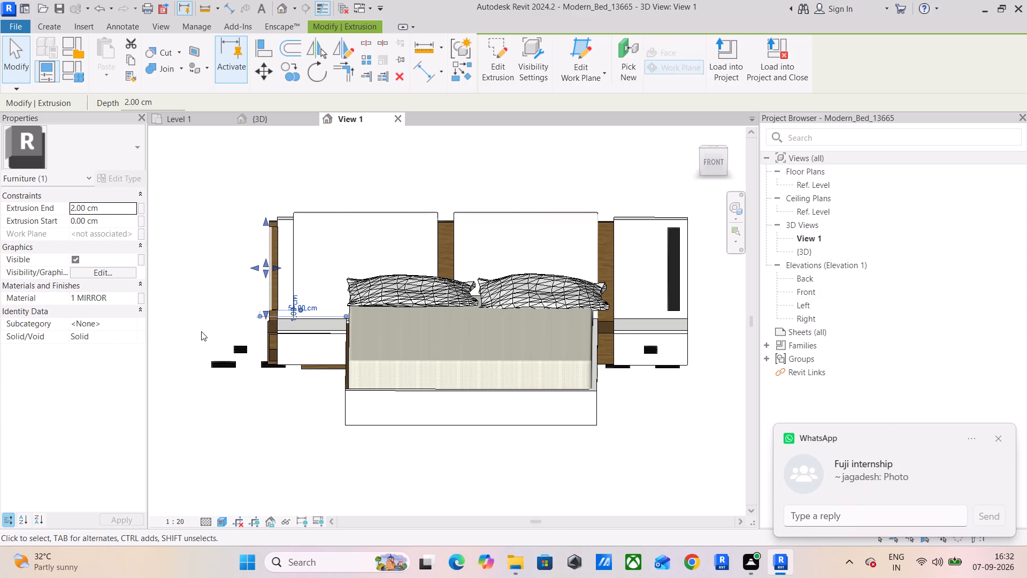
key(Right)
key(Right)
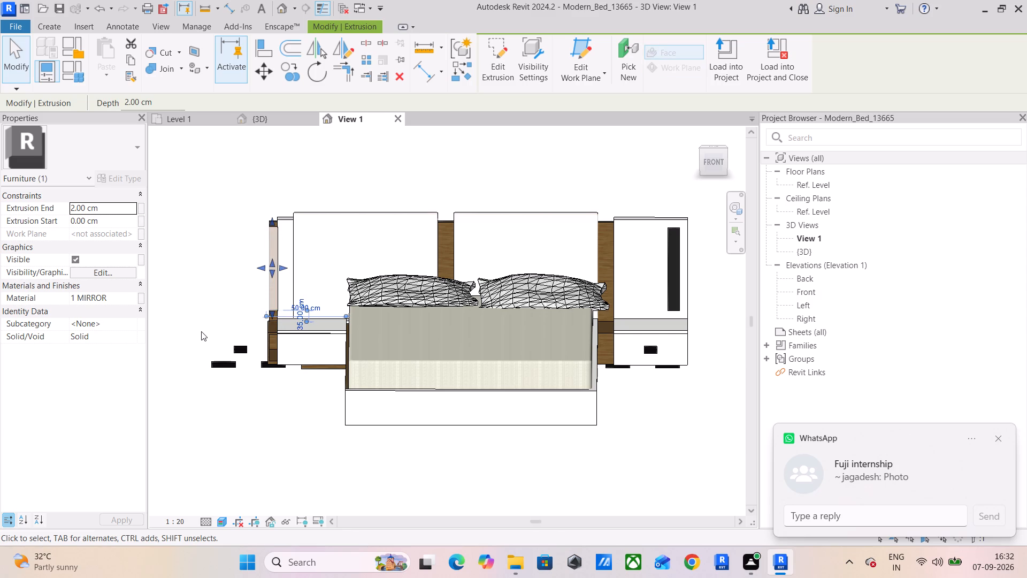
click(196, 324)
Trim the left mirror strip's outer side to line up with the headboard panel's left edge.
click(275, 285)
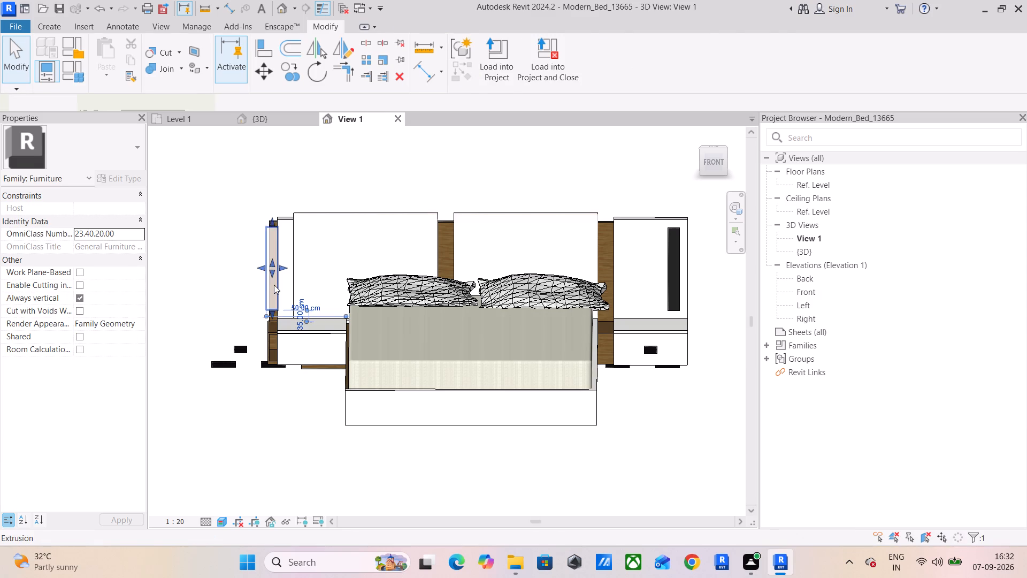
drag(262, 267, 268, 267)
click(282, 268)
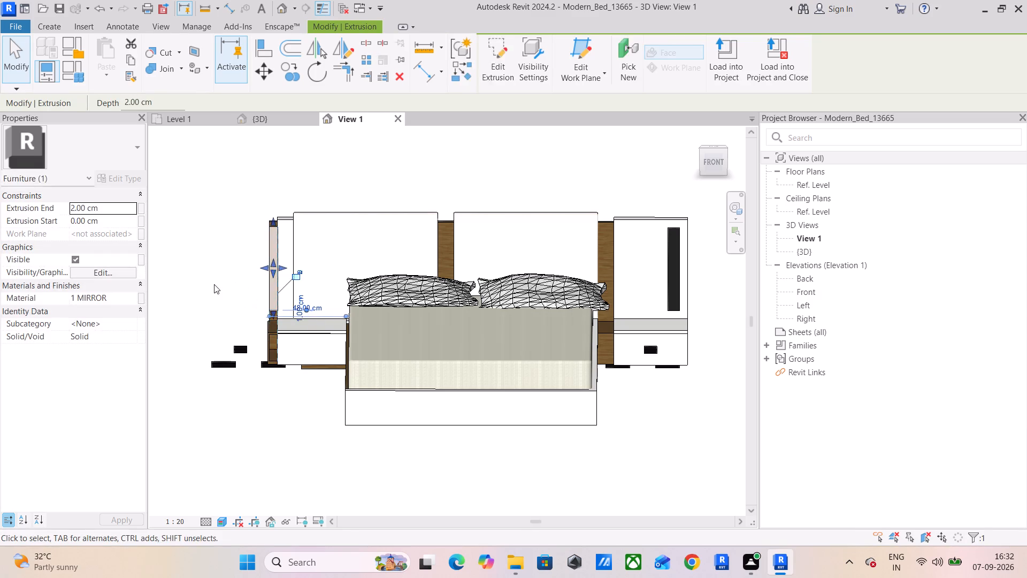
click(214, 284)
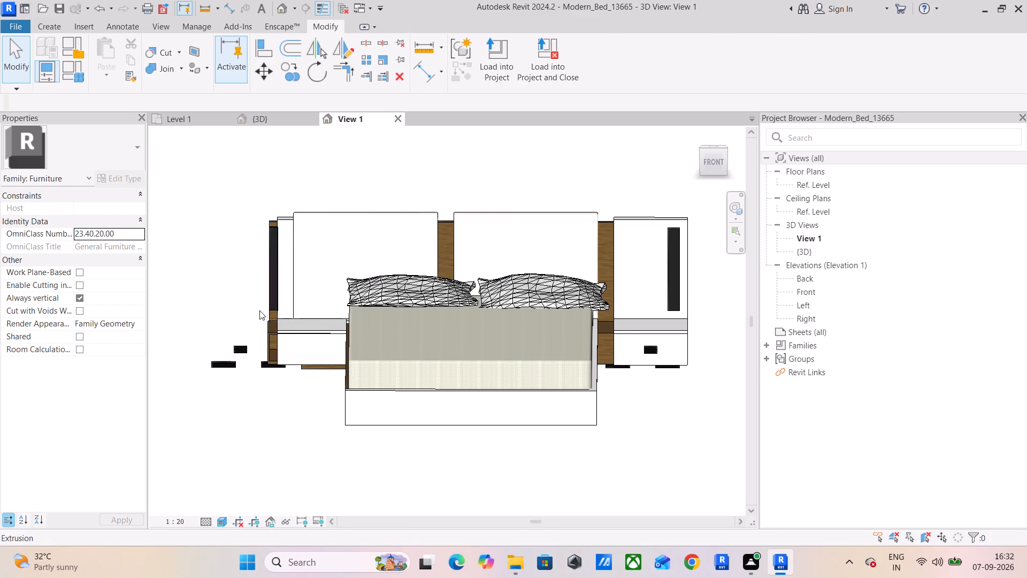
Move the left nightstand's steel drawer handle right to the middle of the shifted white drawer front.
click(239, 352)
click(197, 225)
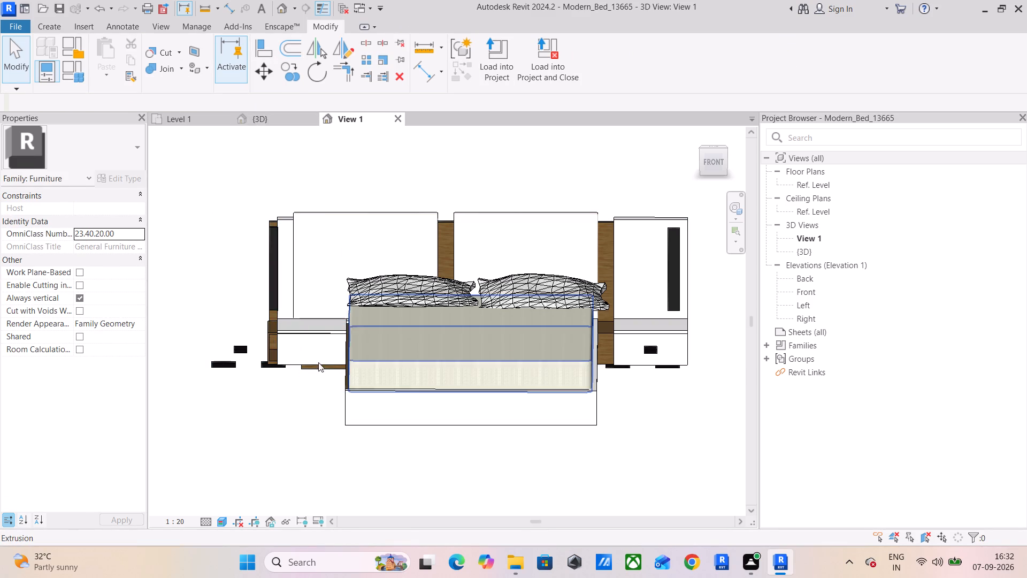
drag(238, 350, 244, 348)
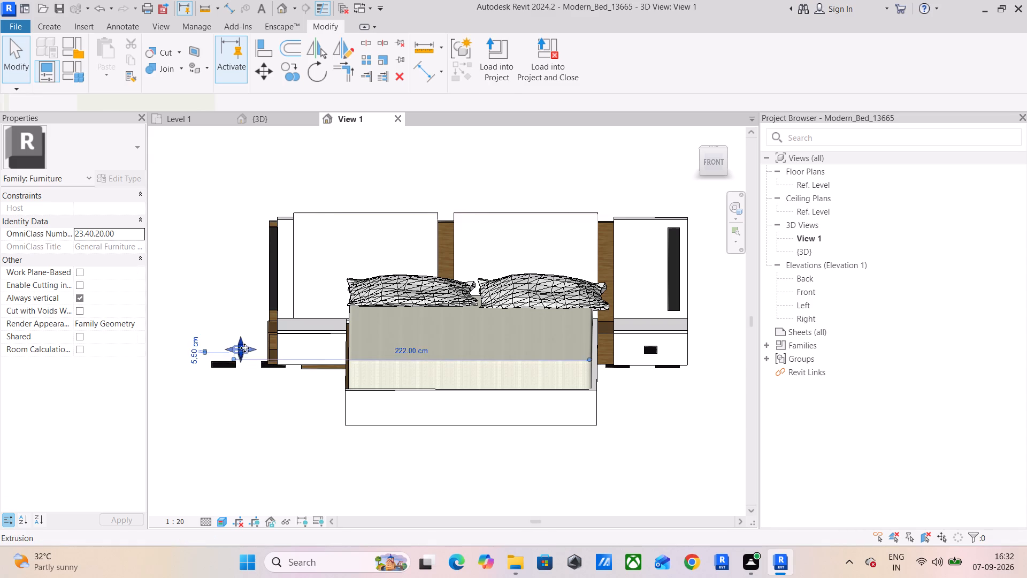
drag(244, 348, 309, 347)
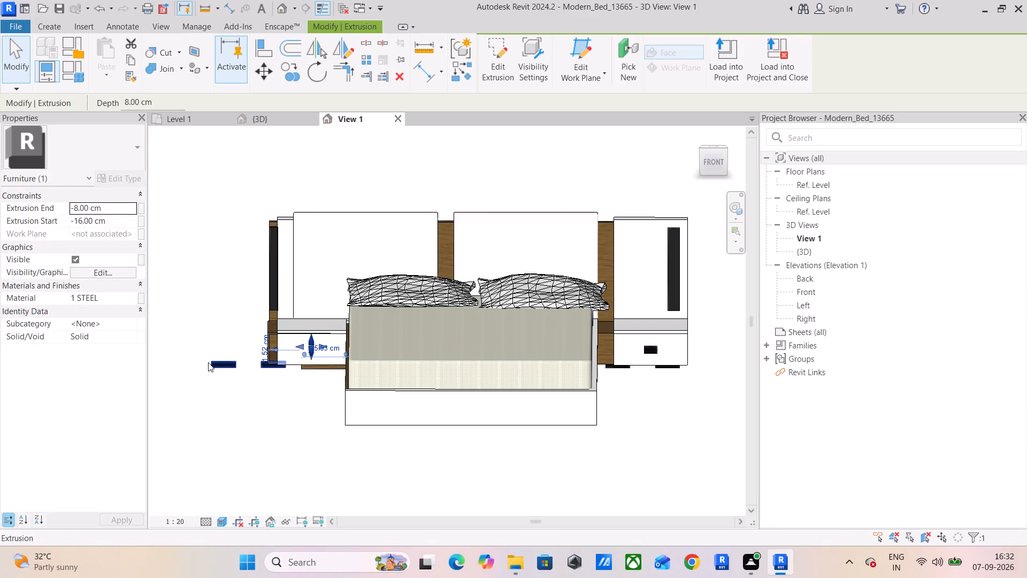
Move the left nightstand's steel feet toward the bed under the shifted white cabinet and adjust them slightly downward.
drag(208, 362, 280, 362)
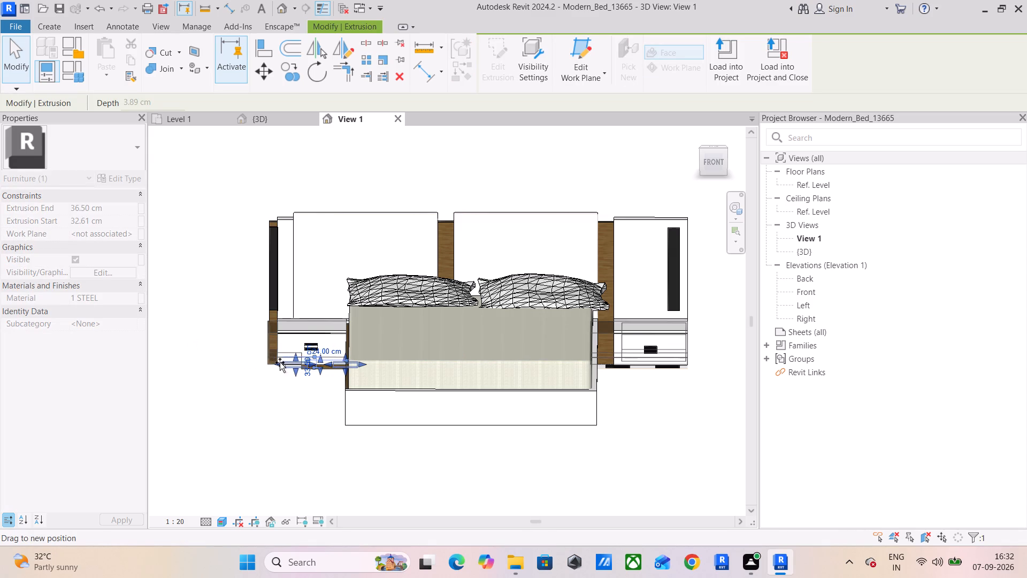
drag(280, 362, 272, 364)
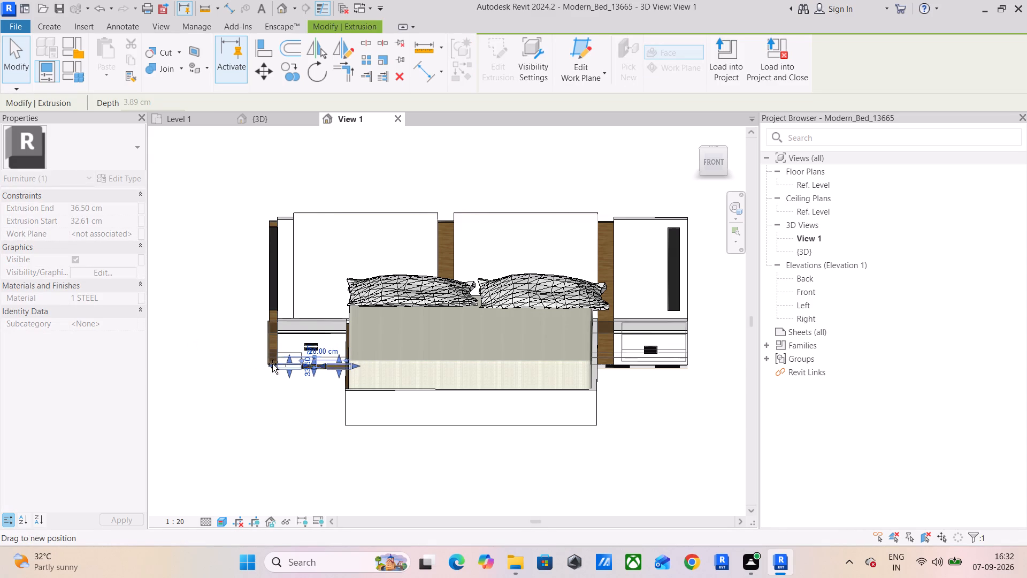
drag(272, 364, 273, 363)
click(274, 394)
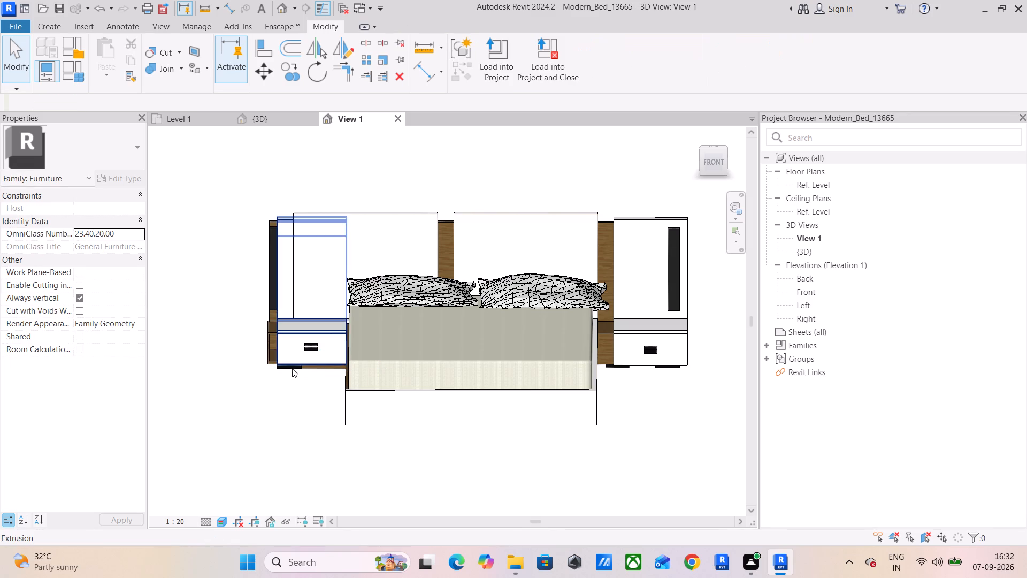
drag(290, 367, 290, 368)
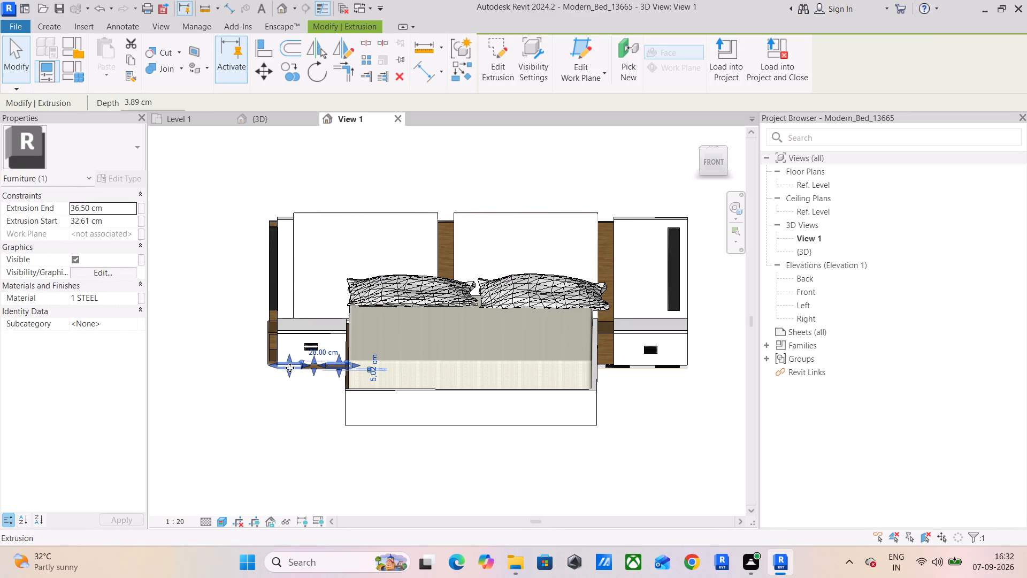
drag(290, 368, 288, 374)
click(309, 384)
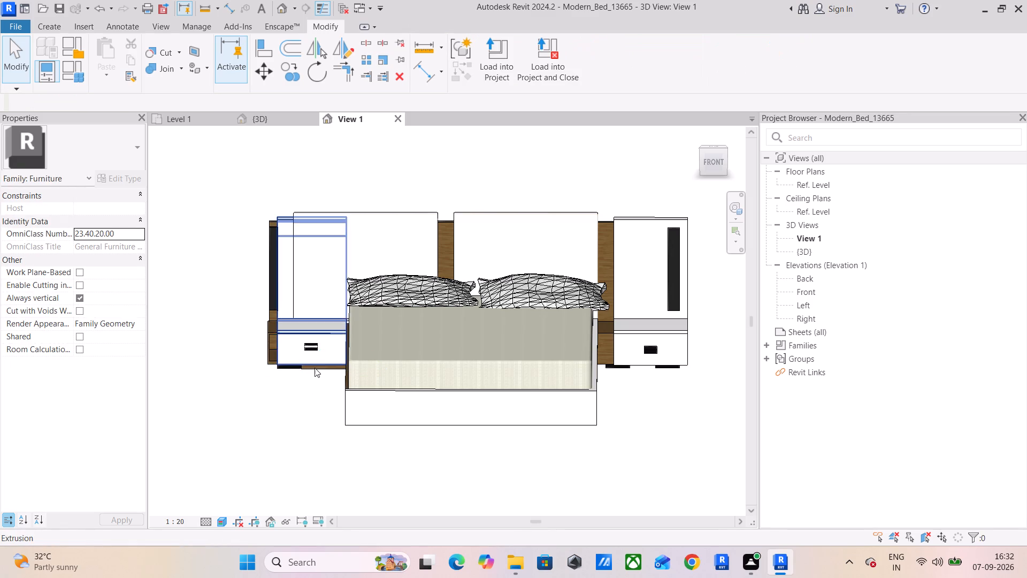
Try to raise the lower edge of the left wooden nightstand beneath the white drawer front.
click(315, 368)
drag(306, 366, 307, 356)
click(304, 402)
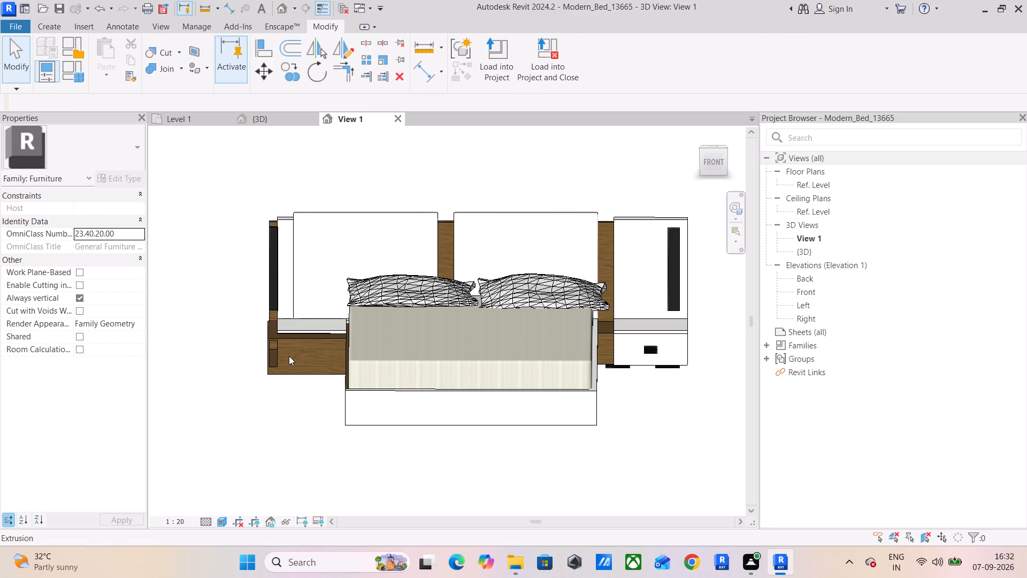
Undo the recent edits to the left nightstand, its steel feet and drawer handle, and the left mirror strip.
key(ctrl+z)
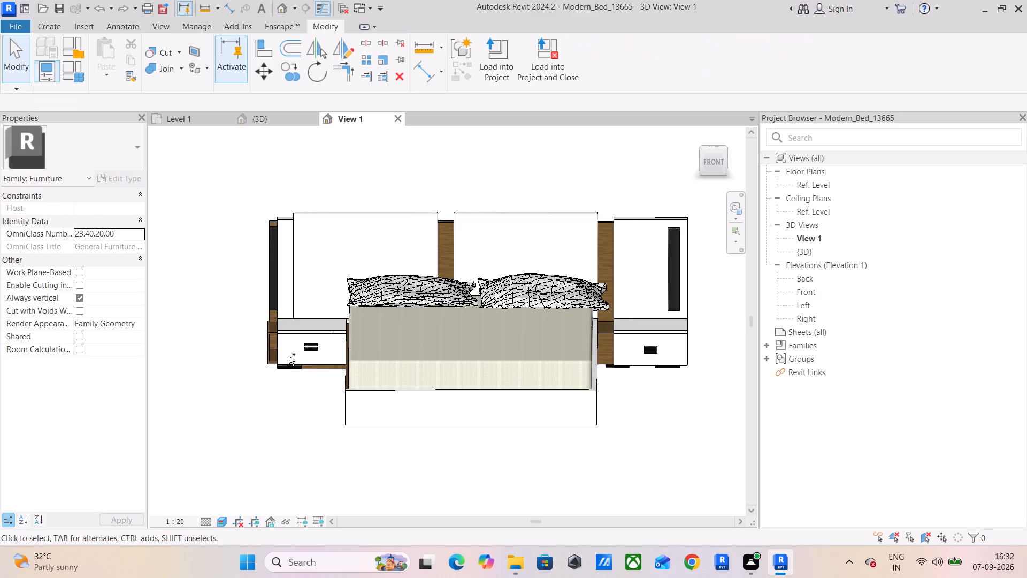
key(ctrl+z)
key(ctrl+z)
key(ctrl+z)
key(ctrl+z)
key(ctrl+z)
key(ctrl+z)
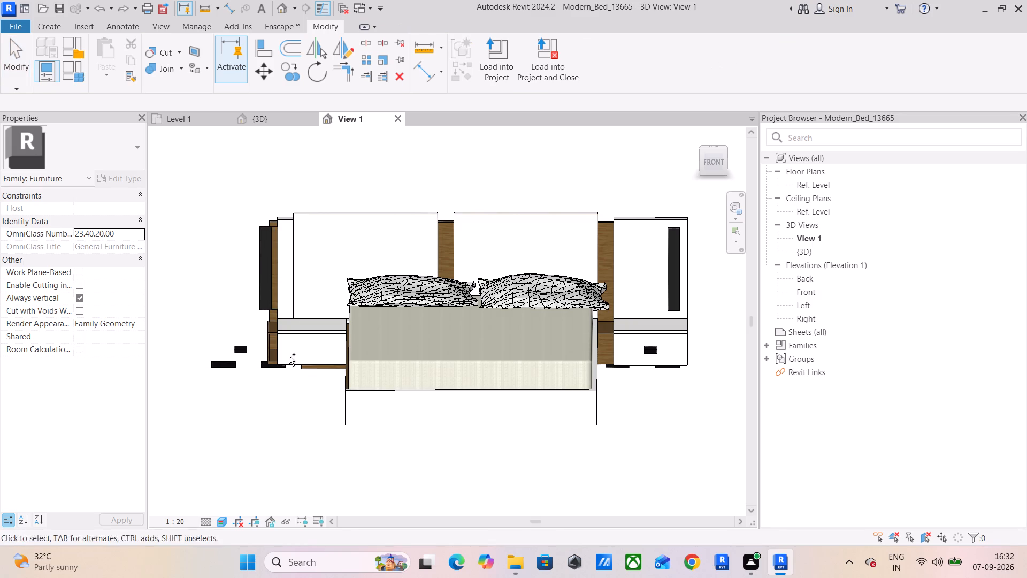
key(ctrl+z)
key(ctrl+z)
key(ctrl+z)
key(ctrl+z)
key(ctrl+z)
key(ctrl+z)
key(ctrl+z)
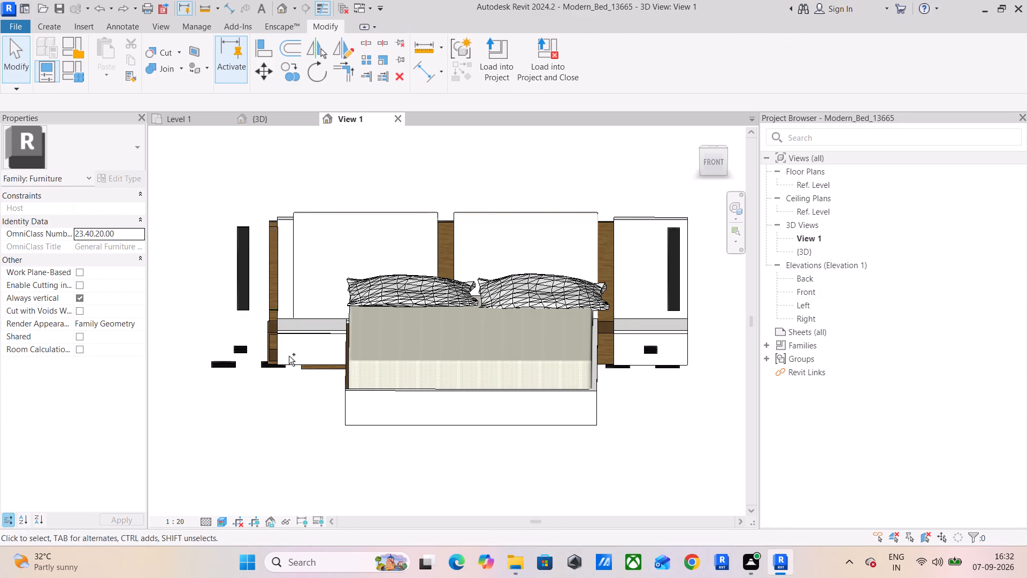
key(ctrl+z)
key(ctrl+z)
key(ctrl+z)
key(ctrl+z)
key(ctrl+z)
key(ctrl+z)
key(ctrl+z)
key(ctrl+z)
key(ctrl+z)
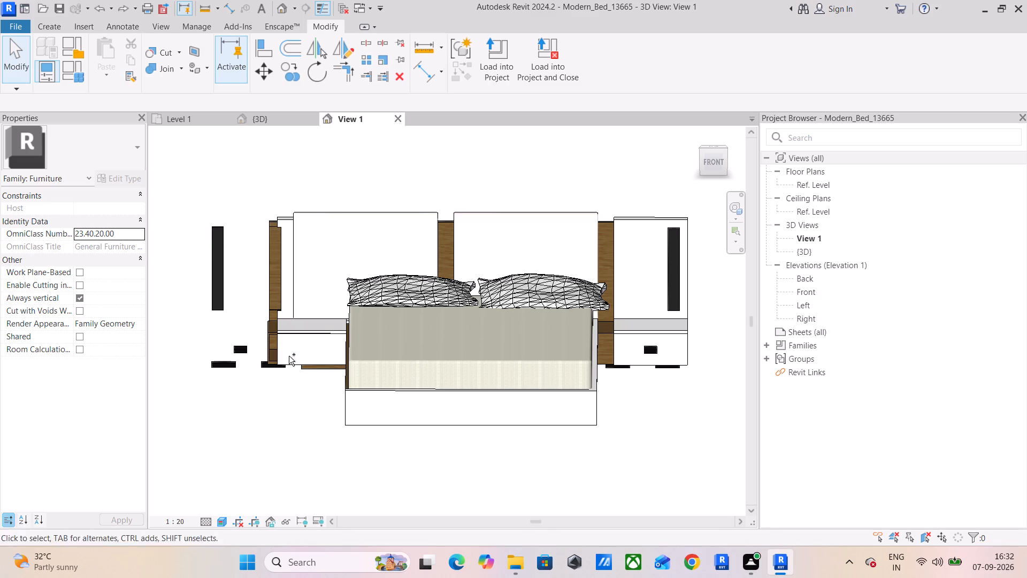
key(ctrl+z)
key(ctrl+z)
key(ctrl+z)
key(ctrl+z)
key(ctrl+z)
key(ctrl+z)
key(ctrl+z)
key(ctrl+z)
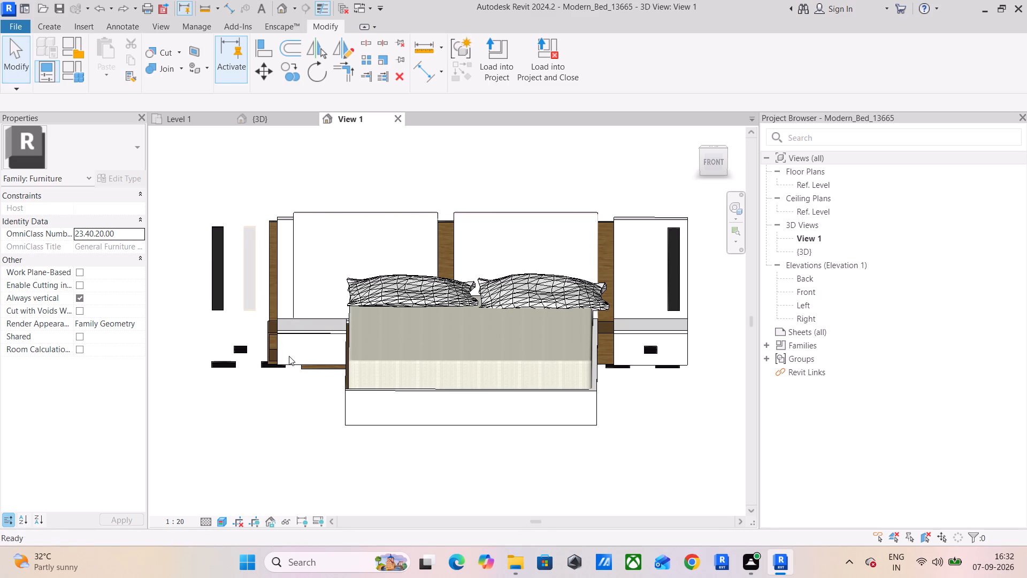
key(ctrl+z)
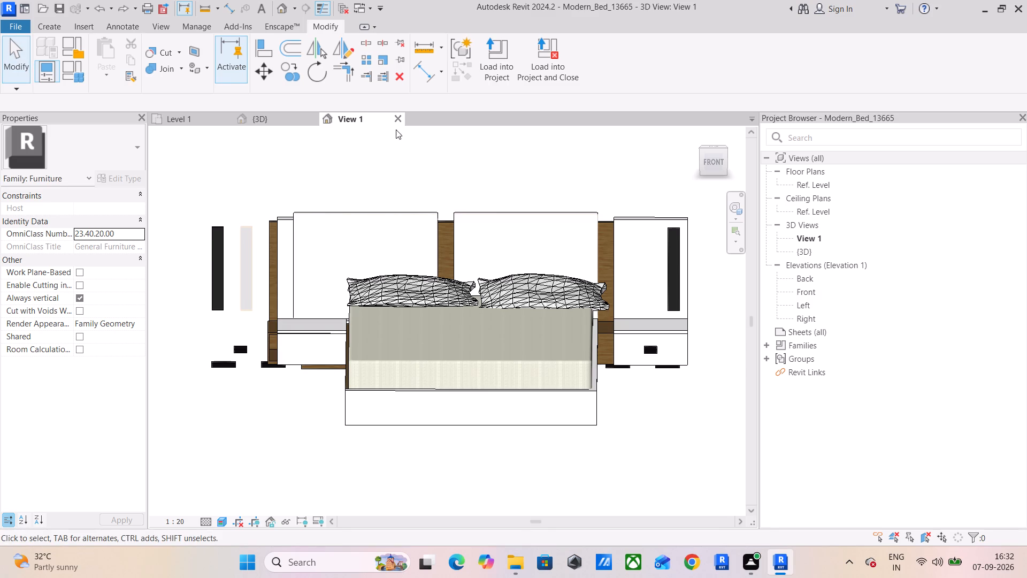
Close the Modern_Bed_13665 family without saving its changes.
click(400, 117)
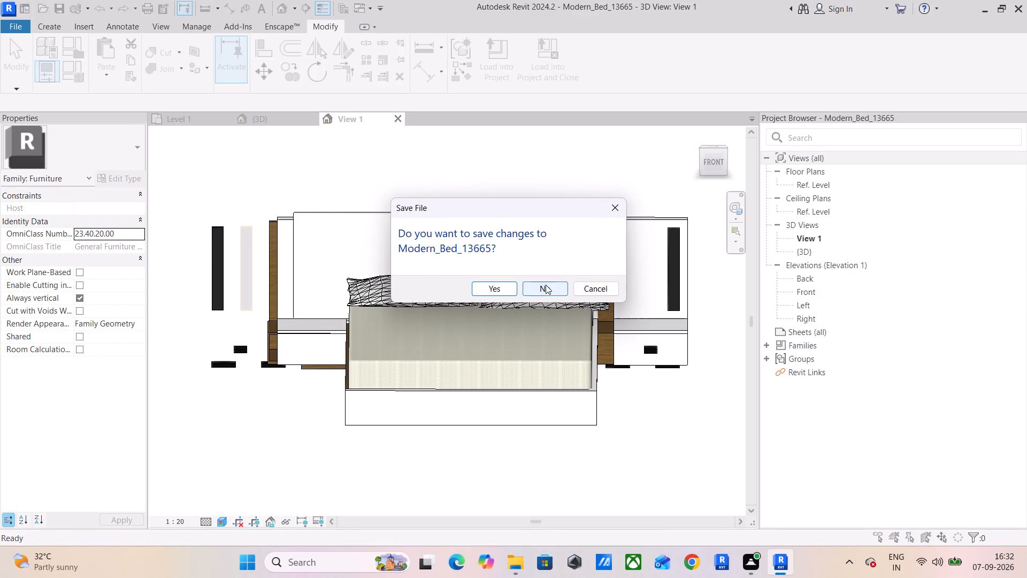
click(546, 285)
Select the bed placed outside the building on the Level 1 plan and open its family for editing.
scroll(555, 281, down, 4)
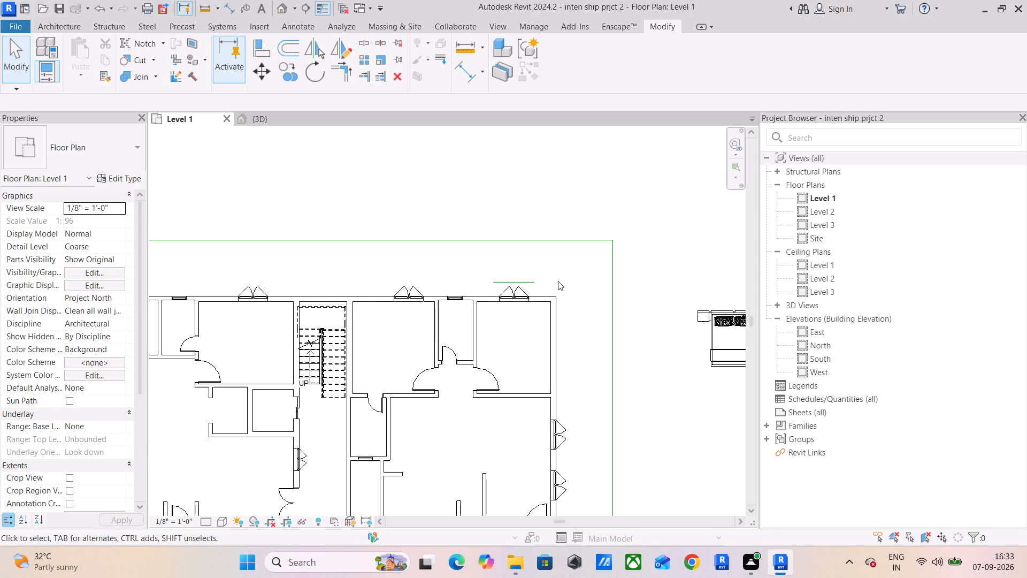
scroll(558, 281, down, 5)
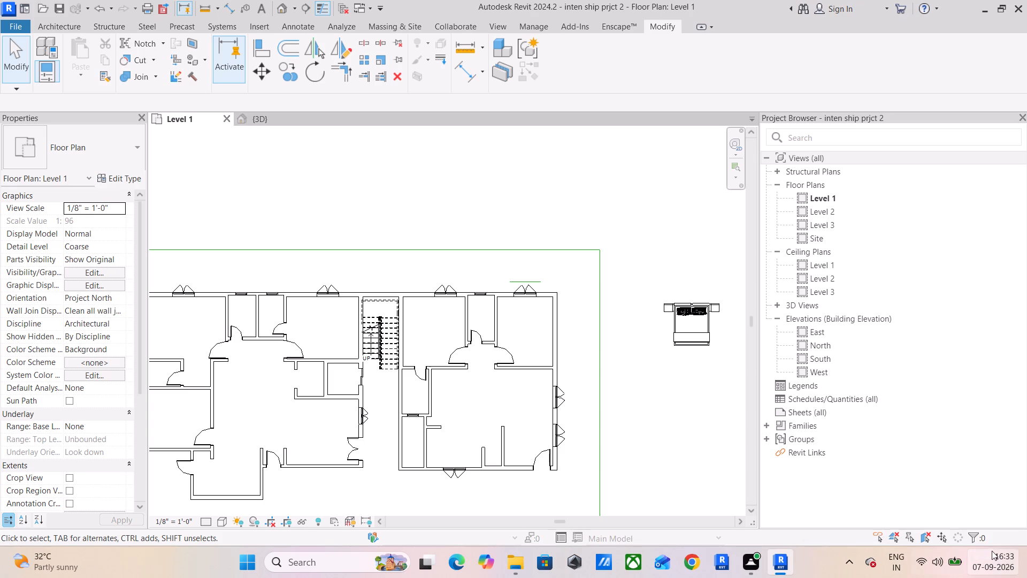
middle_drag(676, 401, 587, 407)
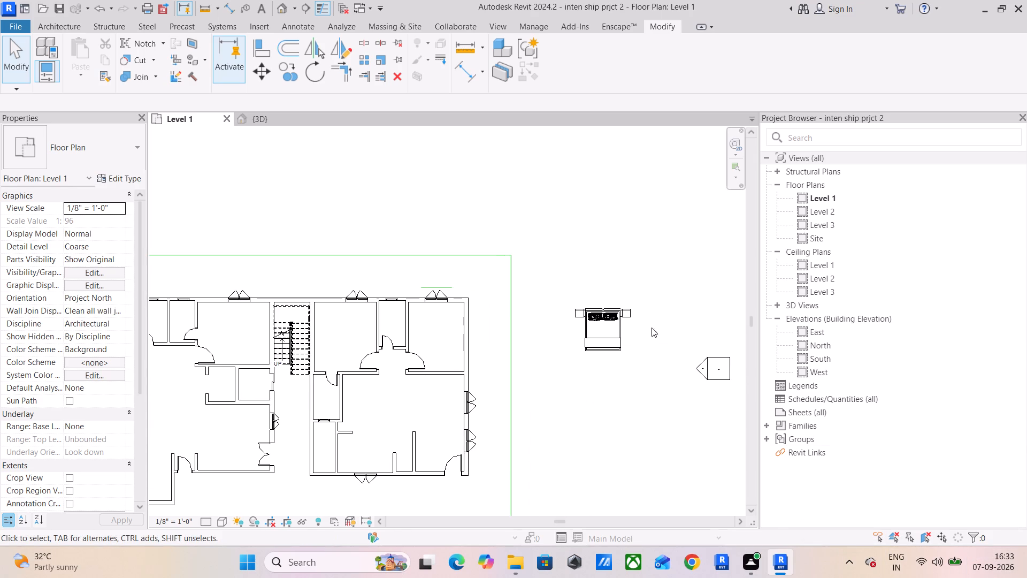
drag(653, 270, 549, 370)
click(561, 58)
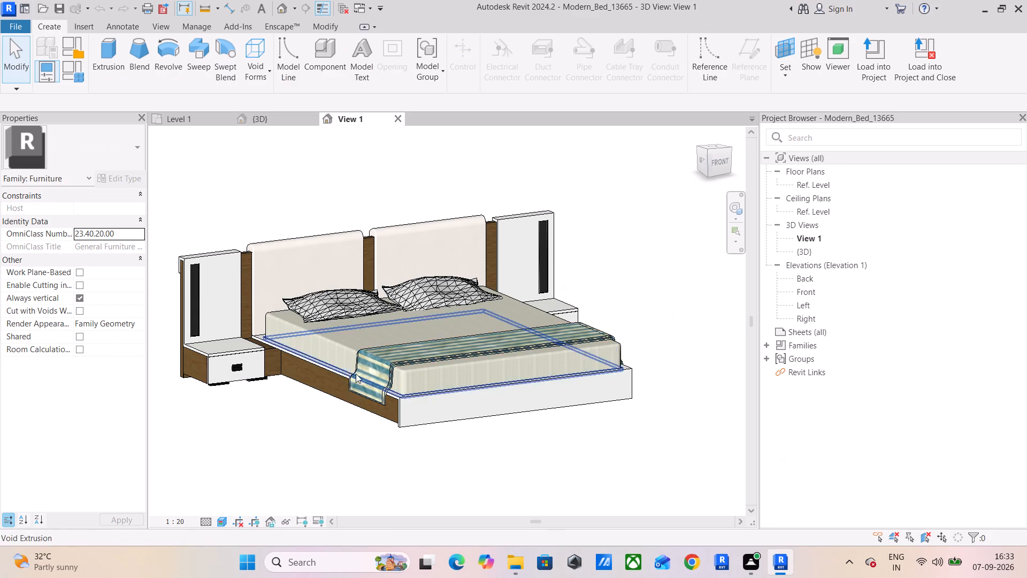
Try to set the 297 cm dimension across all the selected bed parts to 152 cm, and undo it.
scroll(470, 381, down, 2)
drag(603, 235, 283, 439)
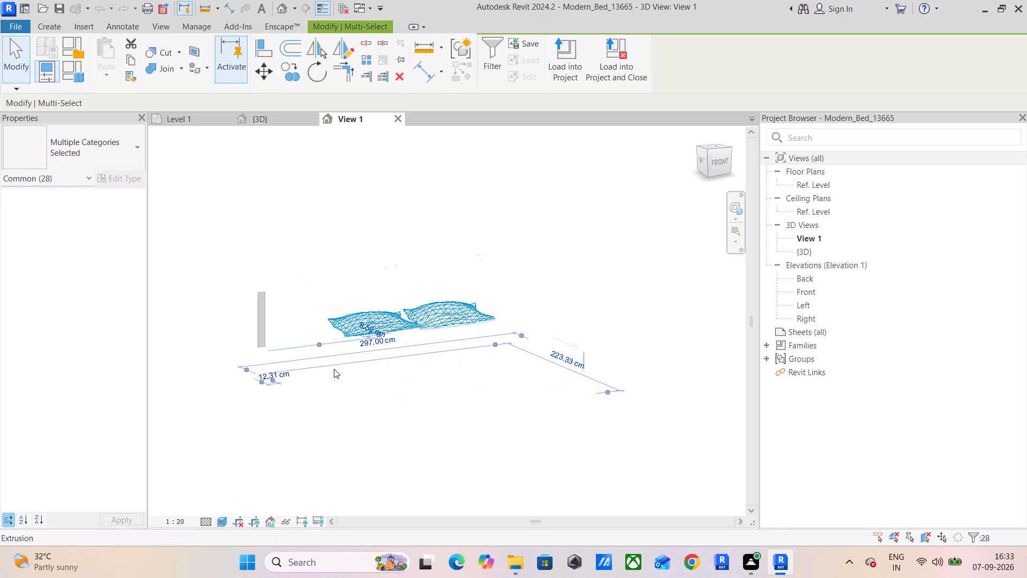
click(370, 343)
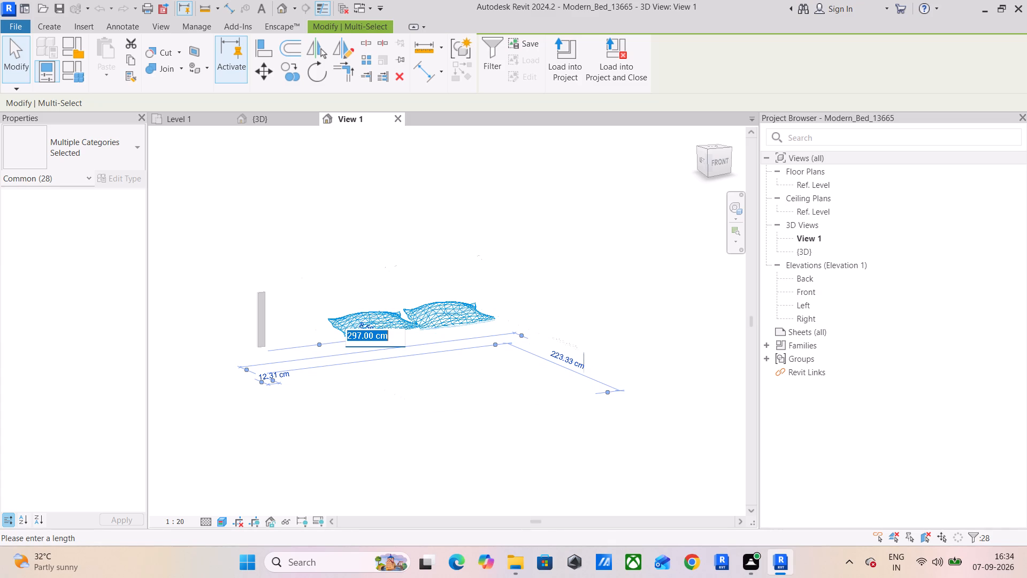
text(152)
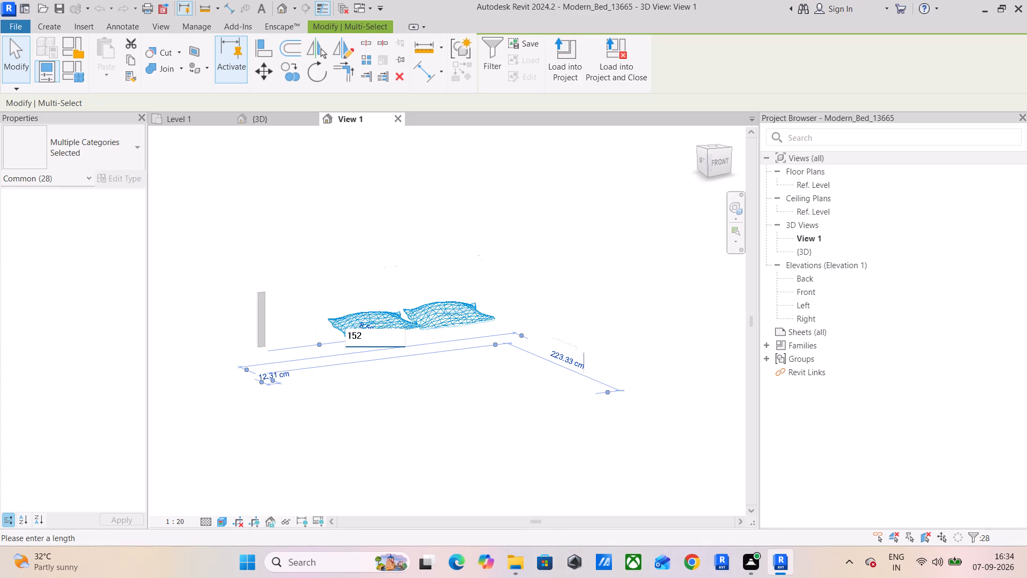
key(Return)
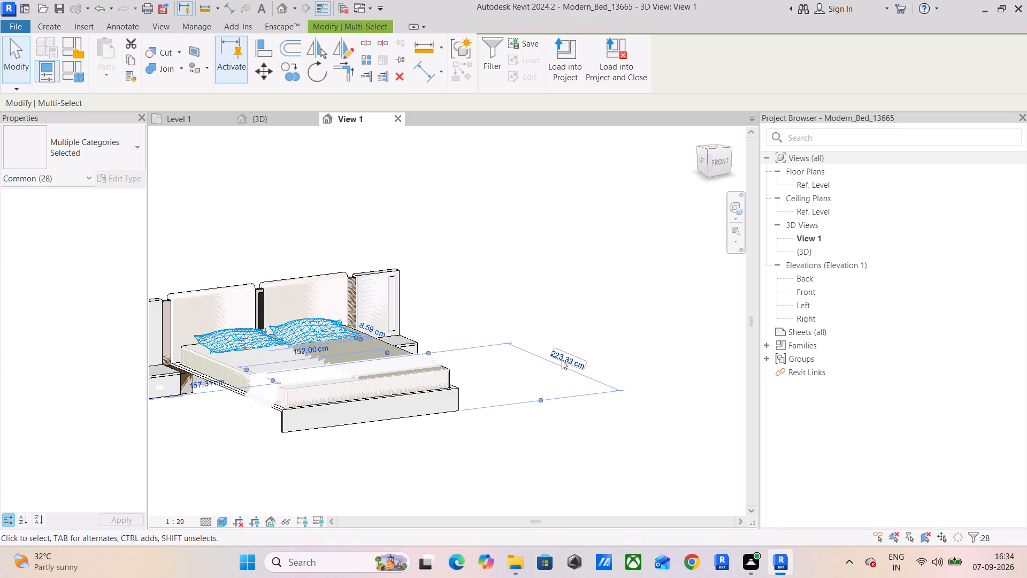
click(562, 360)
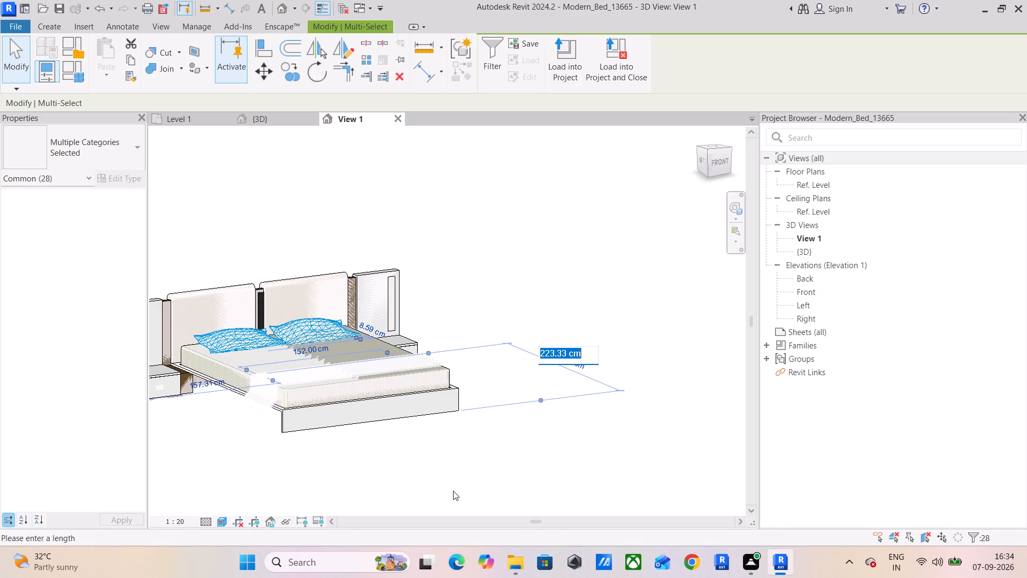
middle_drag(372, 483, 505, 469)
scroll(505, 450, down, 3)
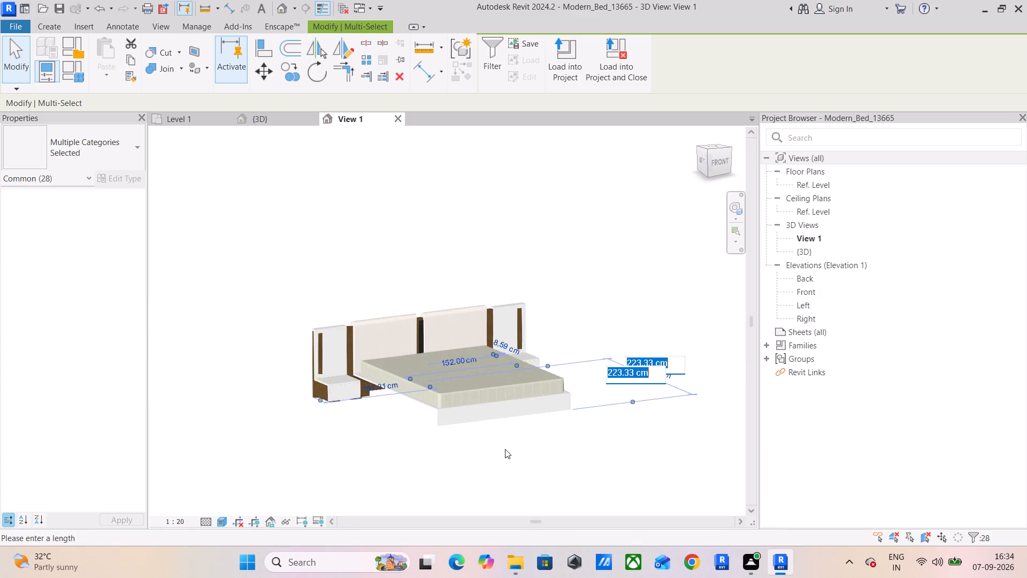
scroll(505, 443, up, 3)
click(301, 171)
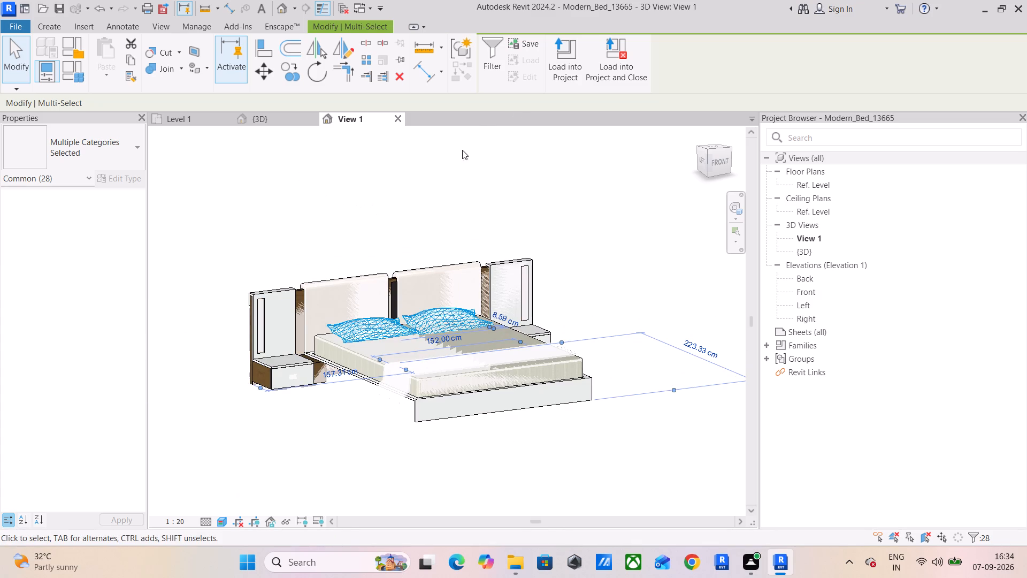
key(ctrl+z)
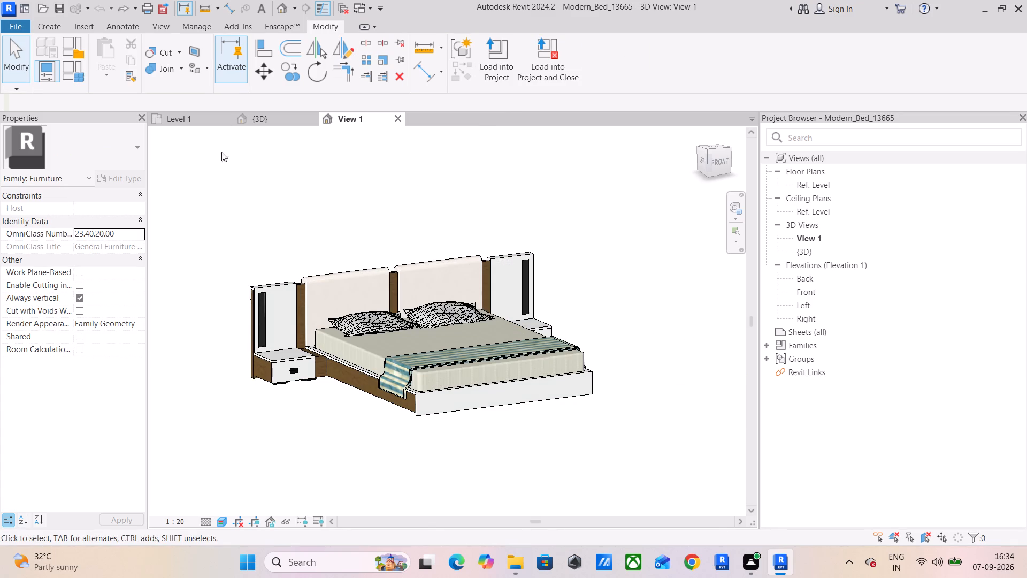
Select all parts of the bed, including headboard, nightstands and pillows, together in the 3D view.
click(130, 234)
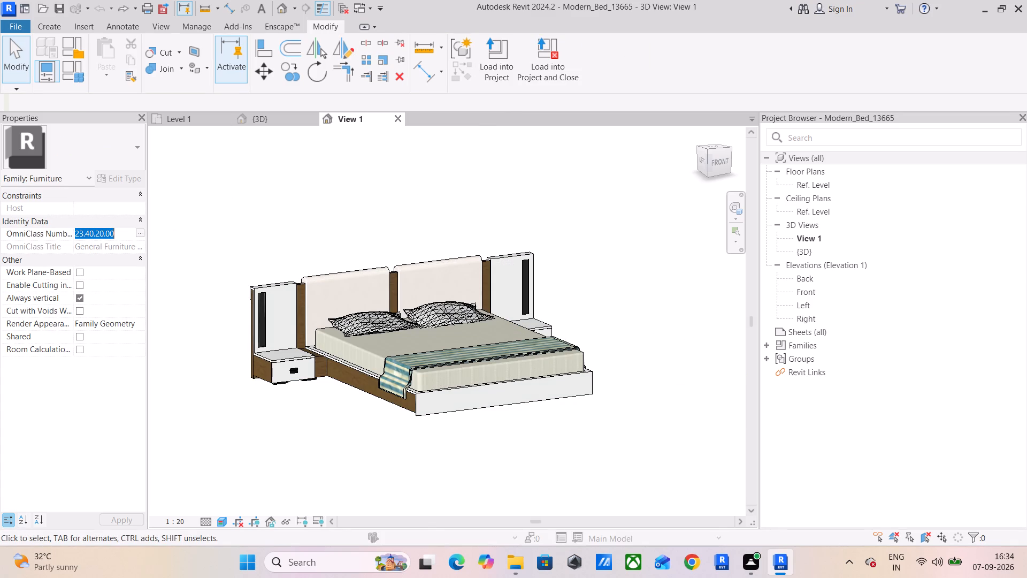
click(571, 215)
drag(559, 225, 495, 263)
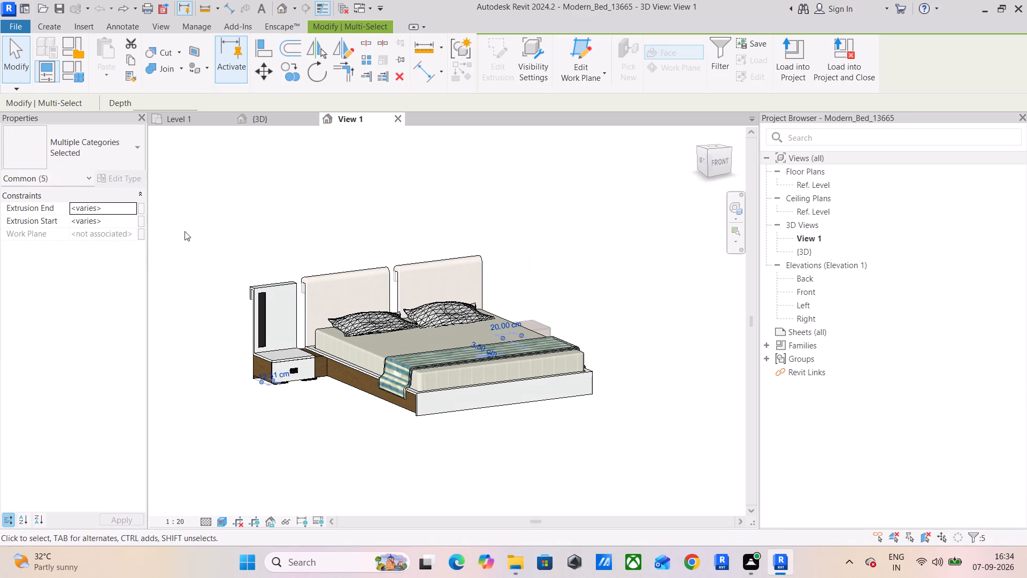
click(571, 245)
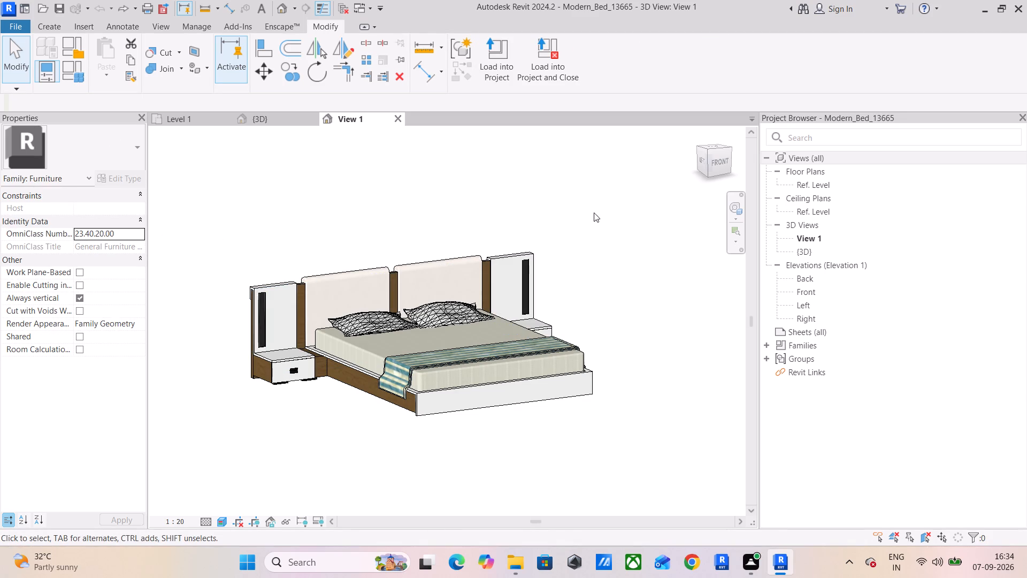
drag(594, 212, 212, 452)
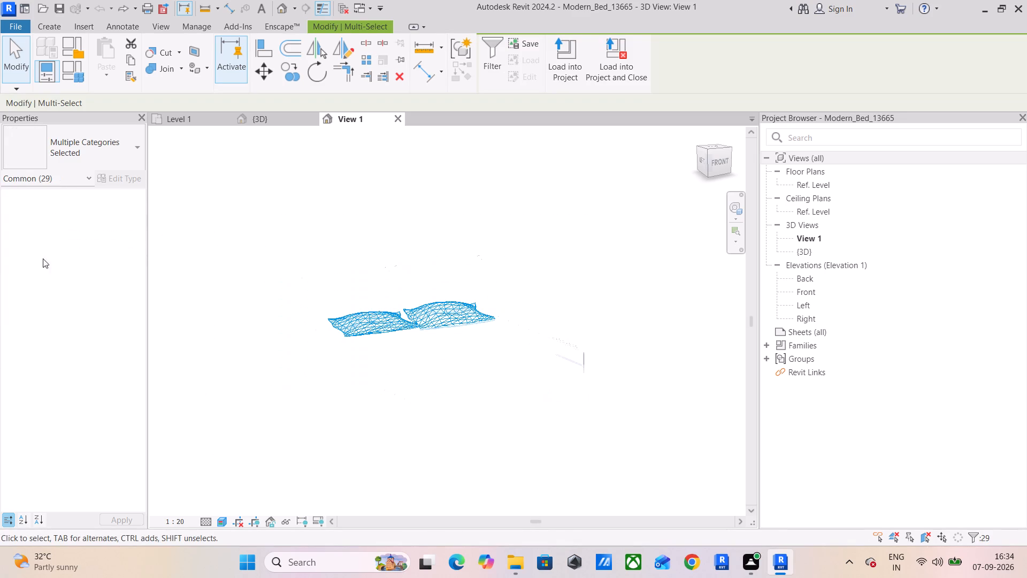
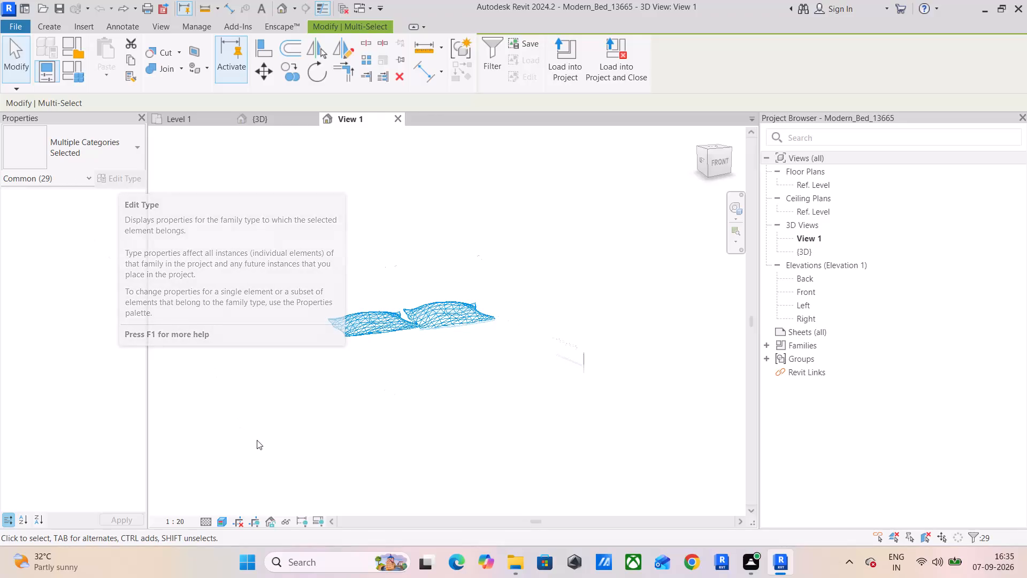
Clear the selection of all the bed parts in the 3D view.
click(241, 392)
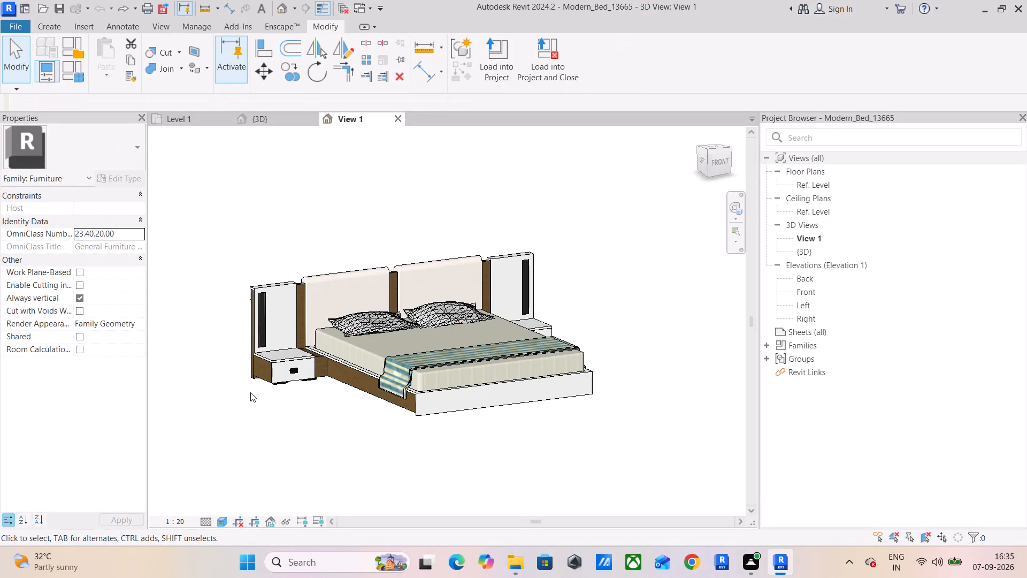
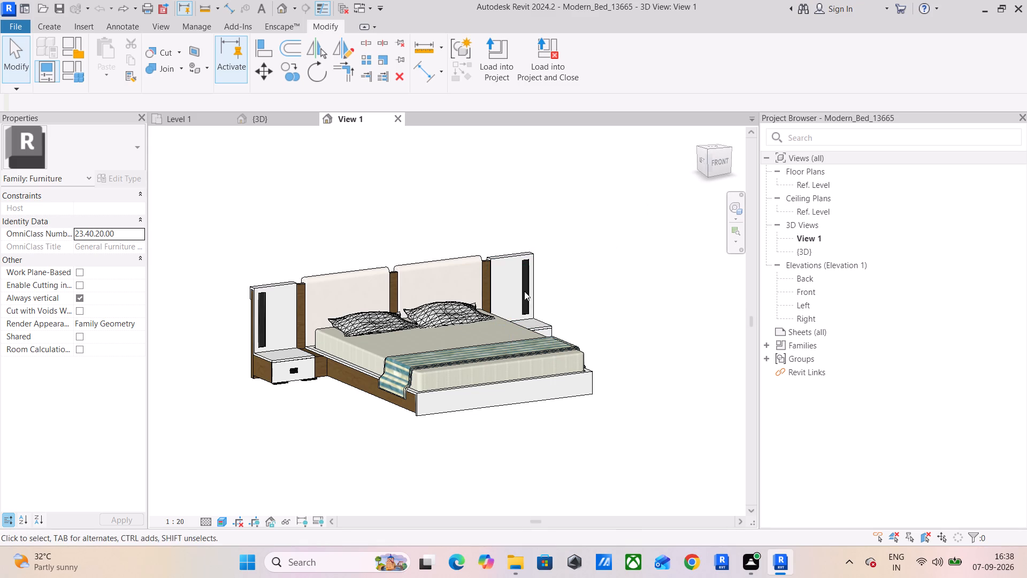
Close the Modern_Bed_13665 family's 3D view and return to Level 1, dismissing the project save reminder.
scroll(442, 240, down, 1)
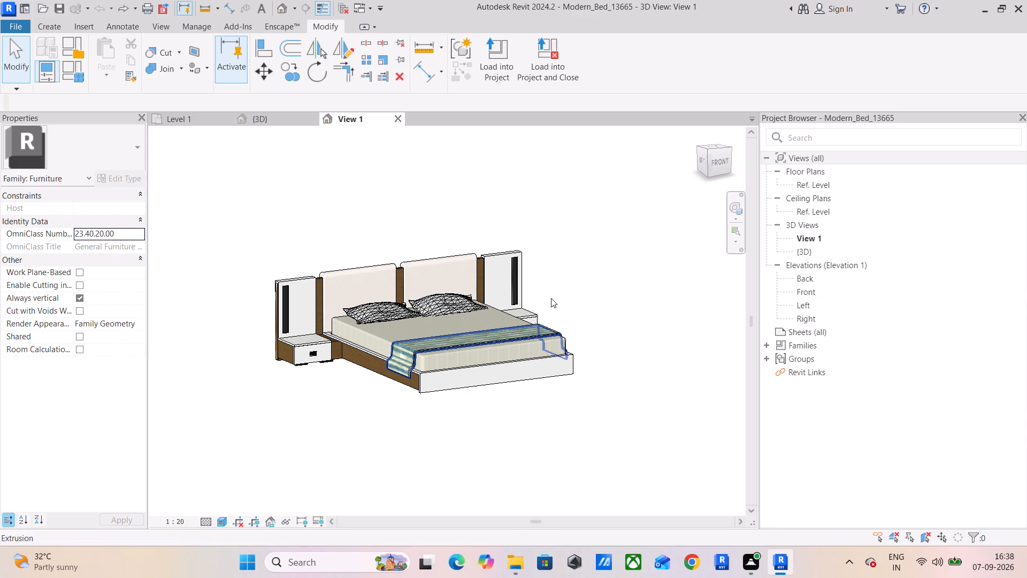
drag(590, 181, 281, 403)
click(400, 121)
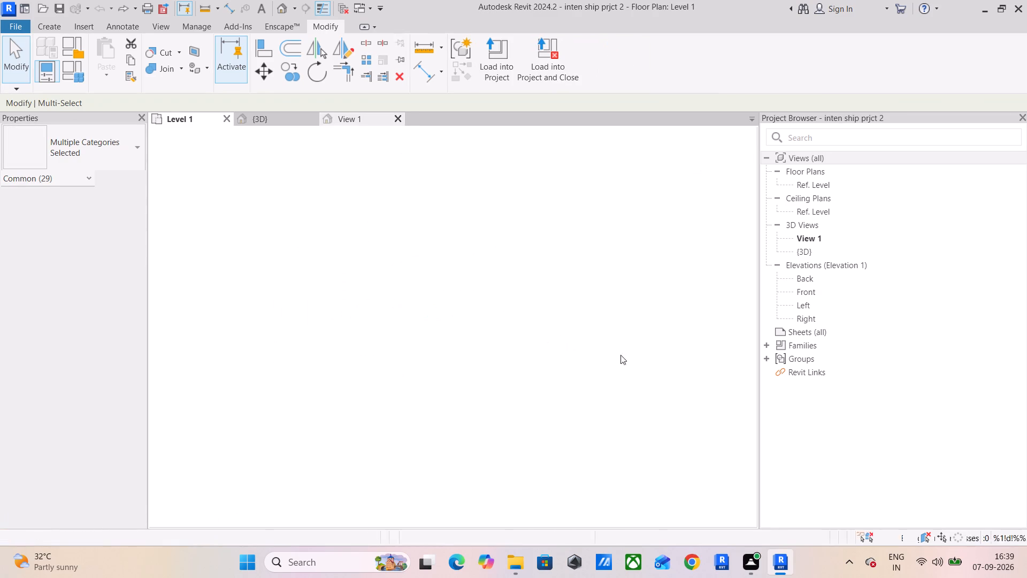
click(615, 157)
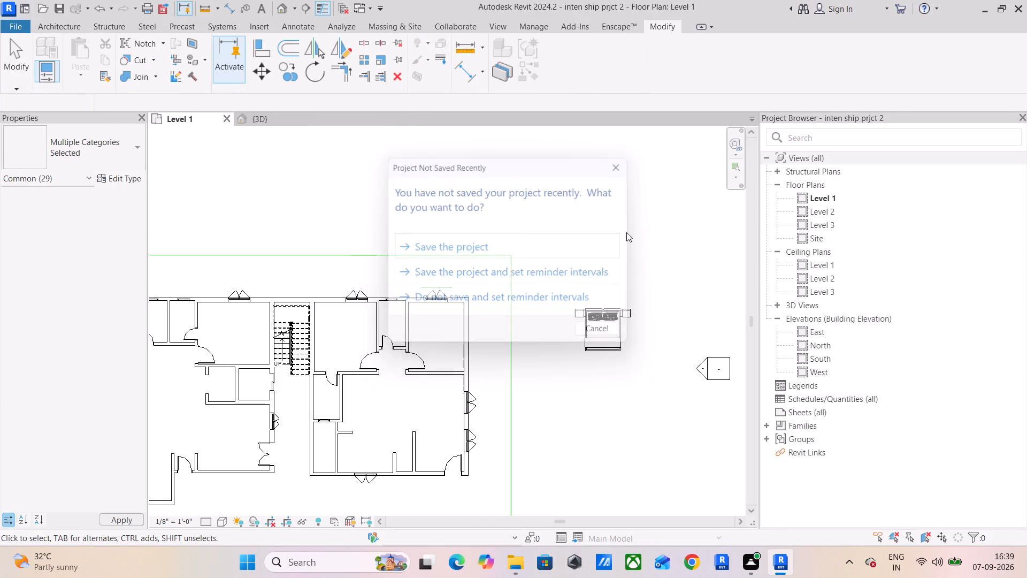
Delete the Modern_Bed_13665 placed outside the building on Level 1.
click(607, 330)
key(Delete)
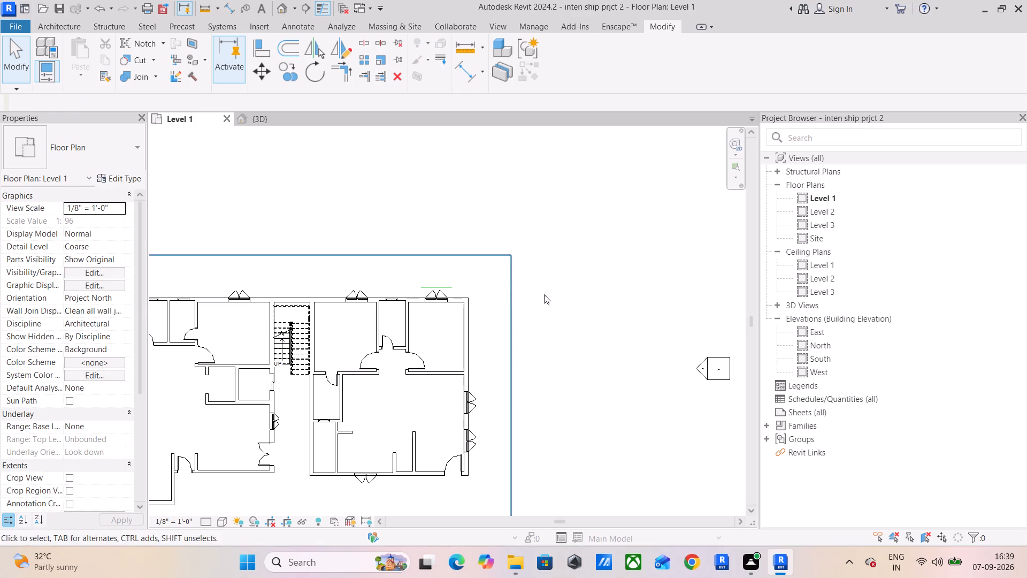
Load the king_size_bed_with_pillows_and_scatters_16541 family and place one bed outside the building, about 20'-0" east and 4'-0" south of the green outline's corner.
click(66, 28)
click(157, 75)
click(144, 101)
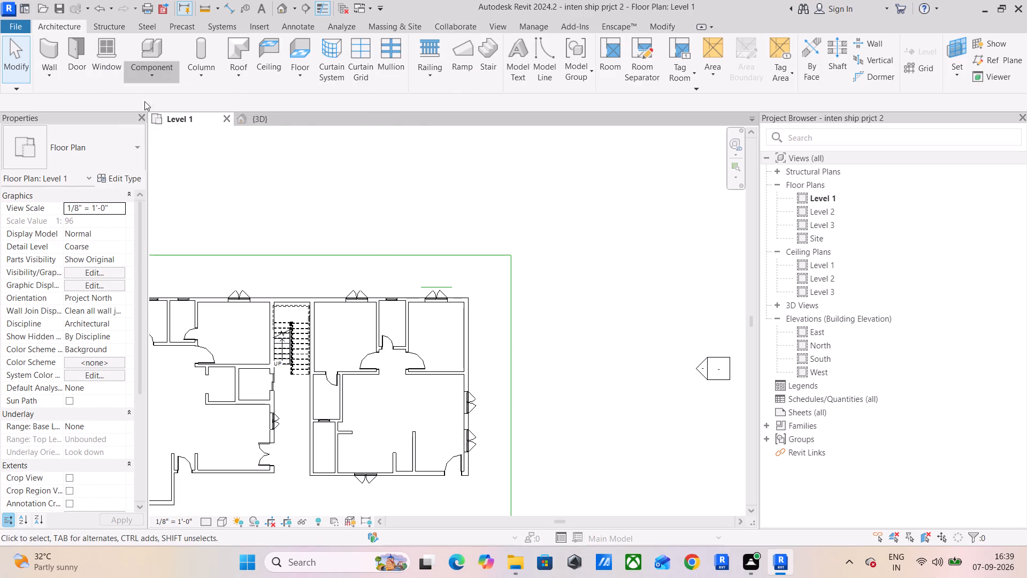
click(541, 58)
click(547, 56)
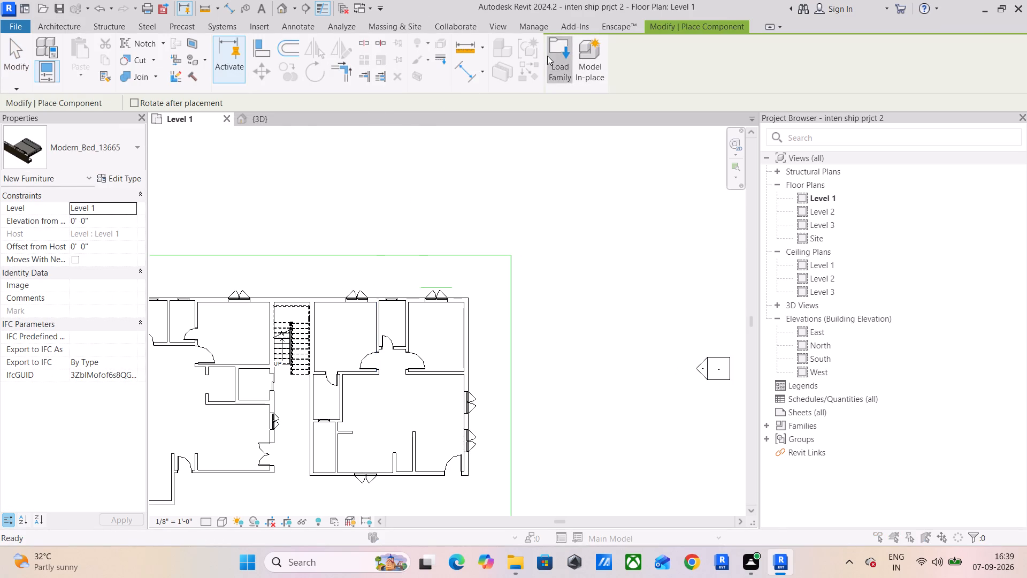
scroll(455, 269, down, 2)
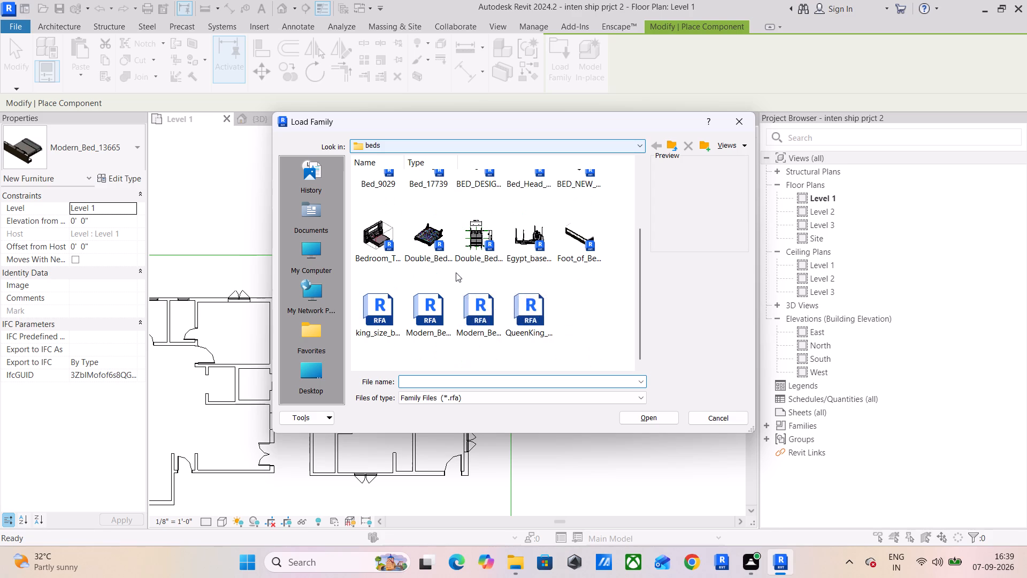
click(387, 309)
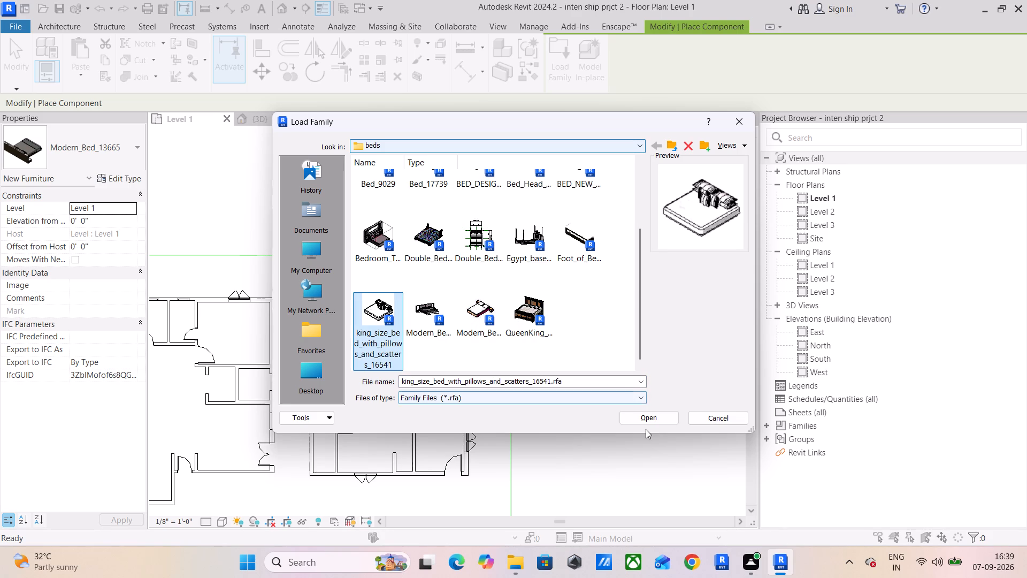
click(643, 414)
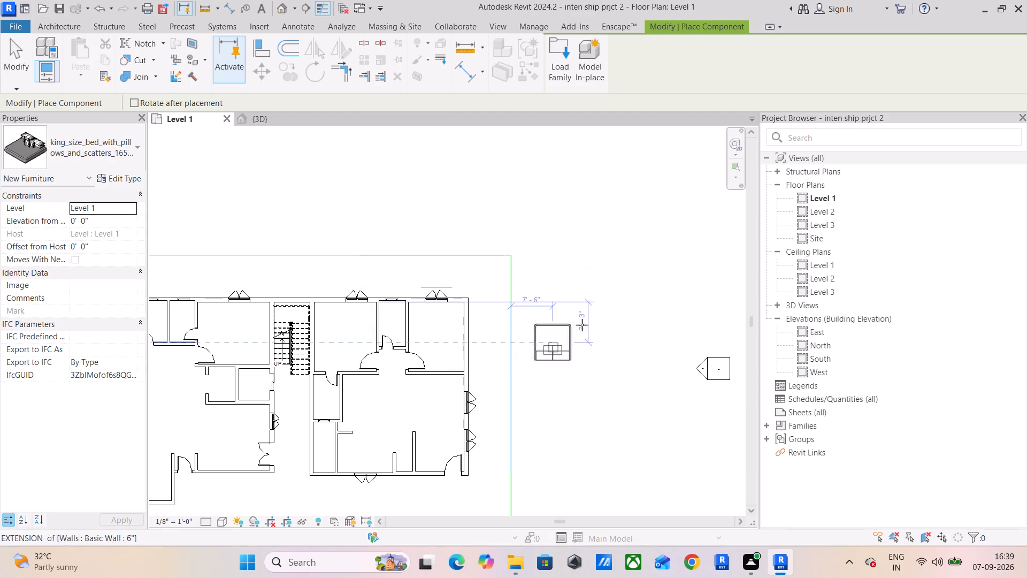
click(624, 277)
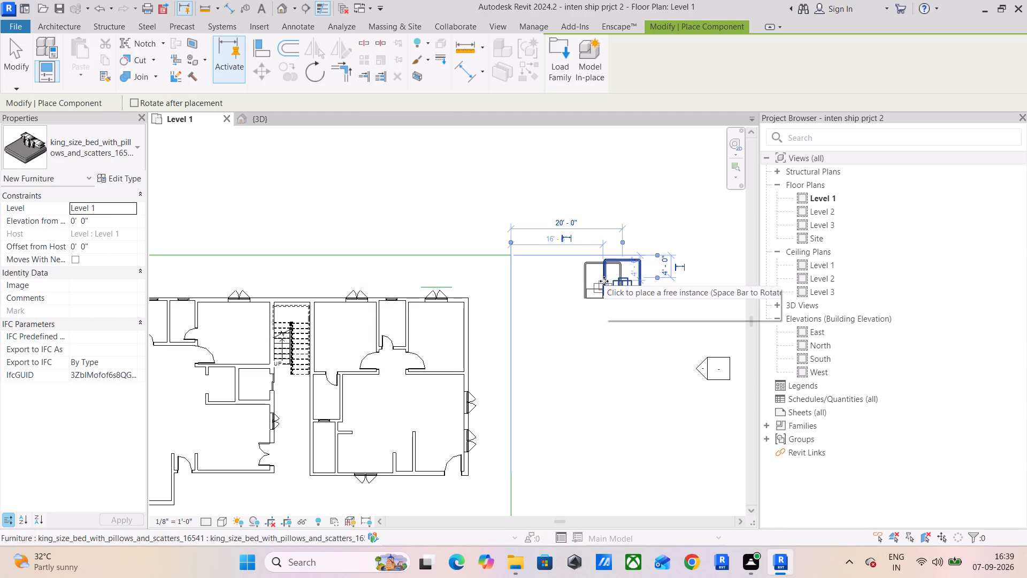
key(Escape)
key(Escape)
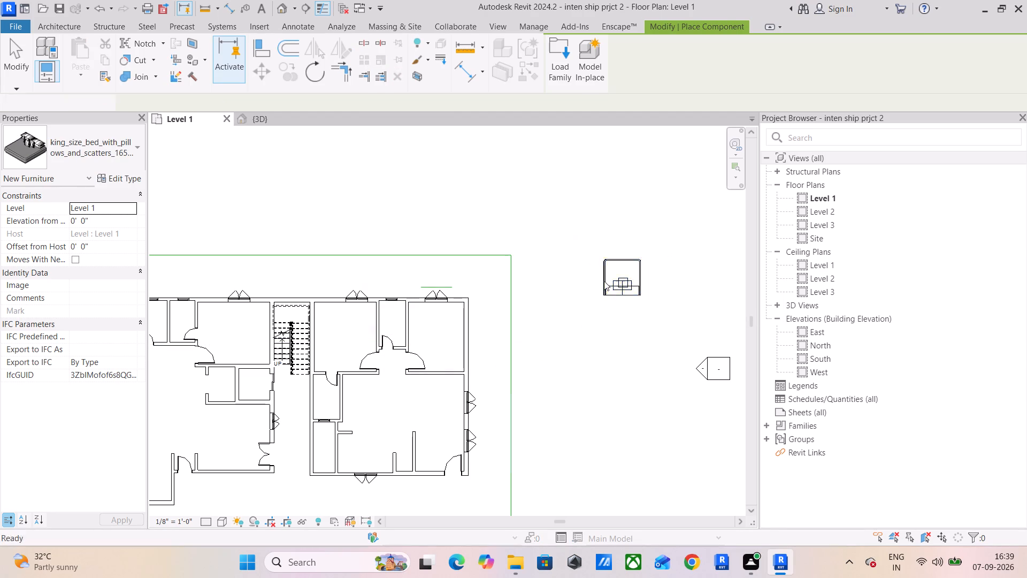
key(Escape)
Open the placed king-size bed's family for editing.
drag(657, 237, 653, 242)
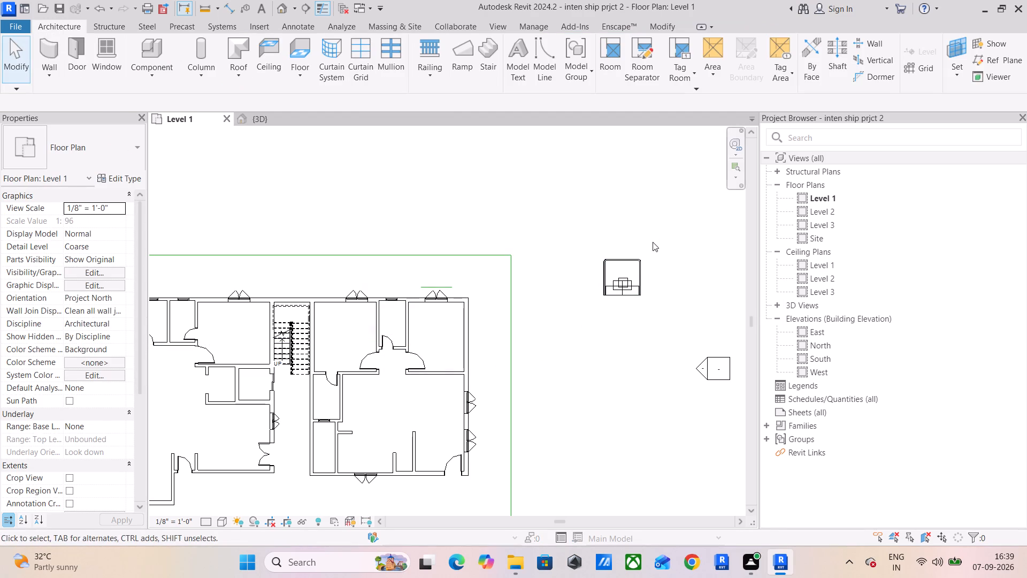
drag(653, 242, 581, 313)
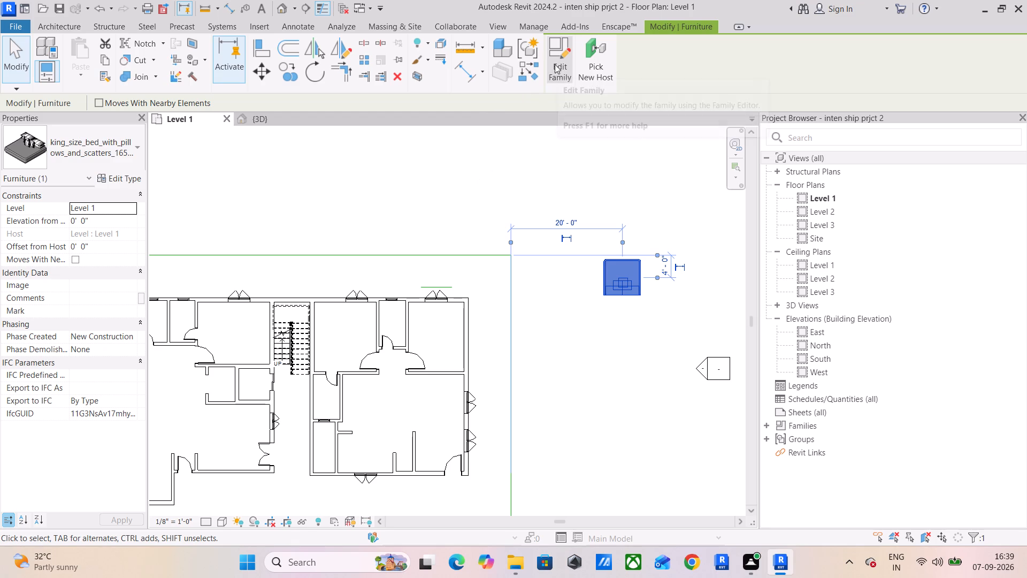
click(555, 64)
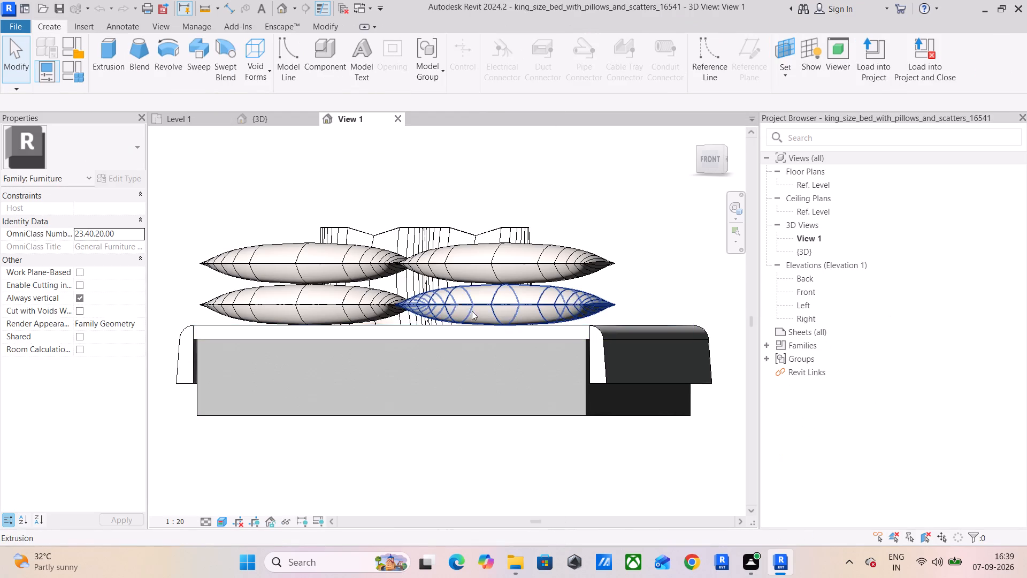
Examine the bed's pillows from several sides and check the visibility settings of all the bed parts.
scroll(450, 324, down, 5)
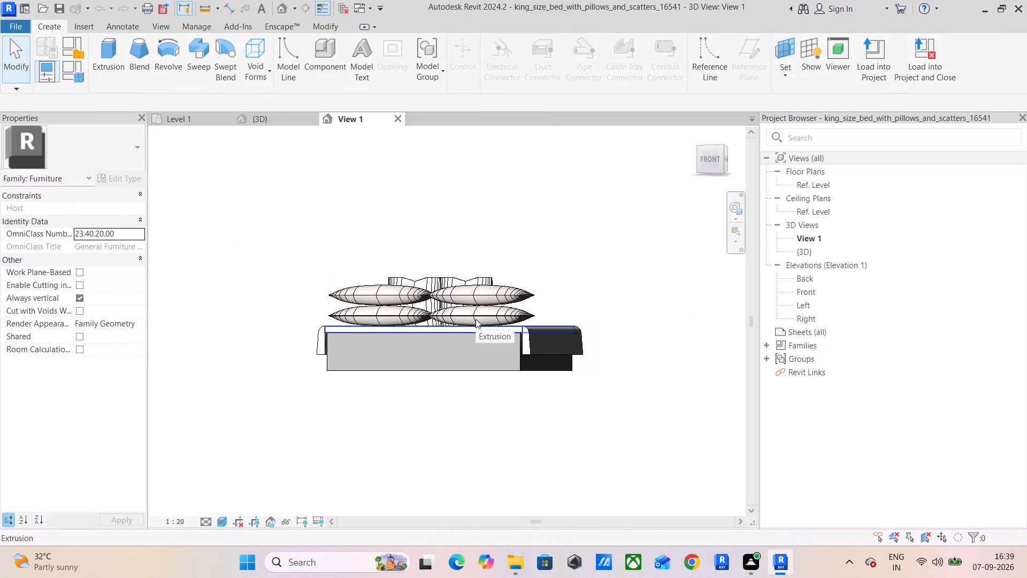
shift+middle_drag(484, 359, 402, 390)
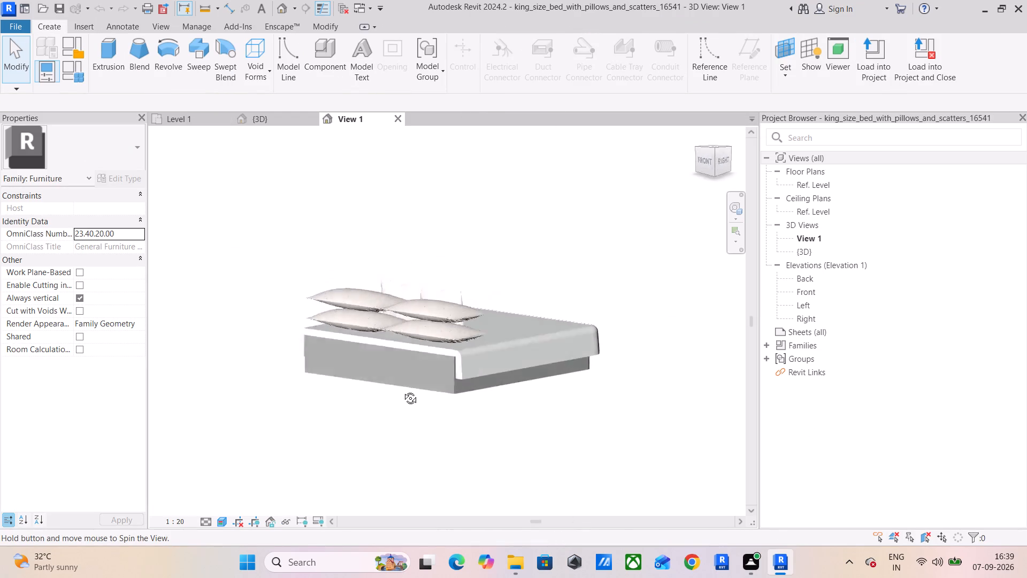
shift+middle_drag(402, 390, 247, 373)
shift+middle_drag(560, 337, 438, 406)
click(541, 260)
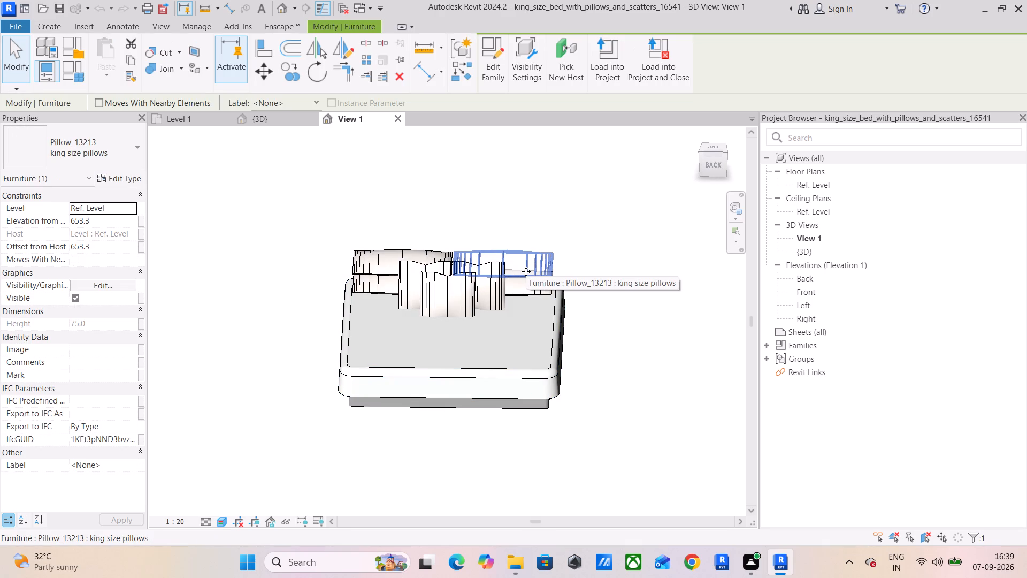
click(516, 290)
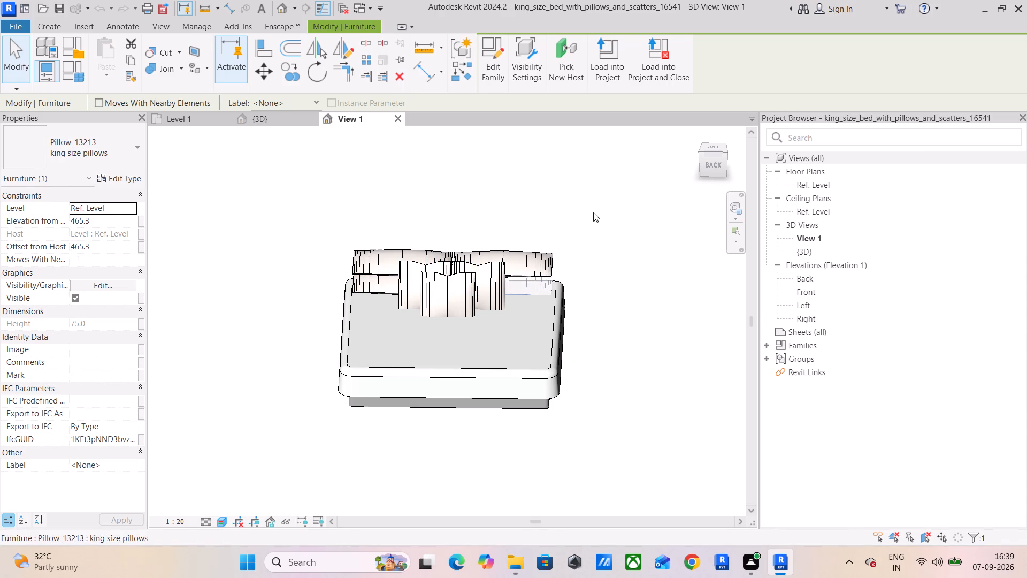
drag(596, 212, 303, 413)
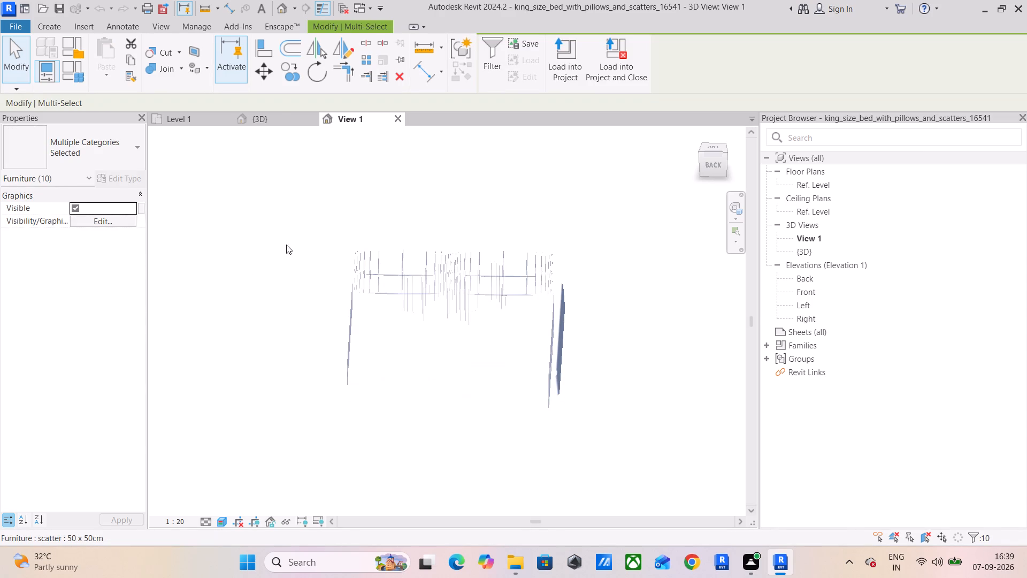
click(74, 208)
click(74, 208)
click(114, 219)
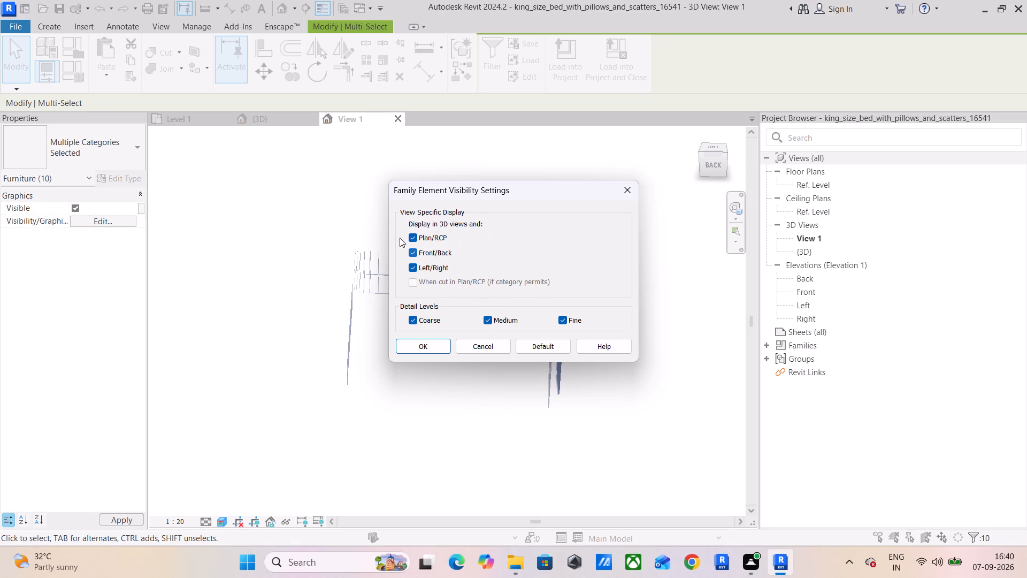
click(620, 194)
click(632, 208)
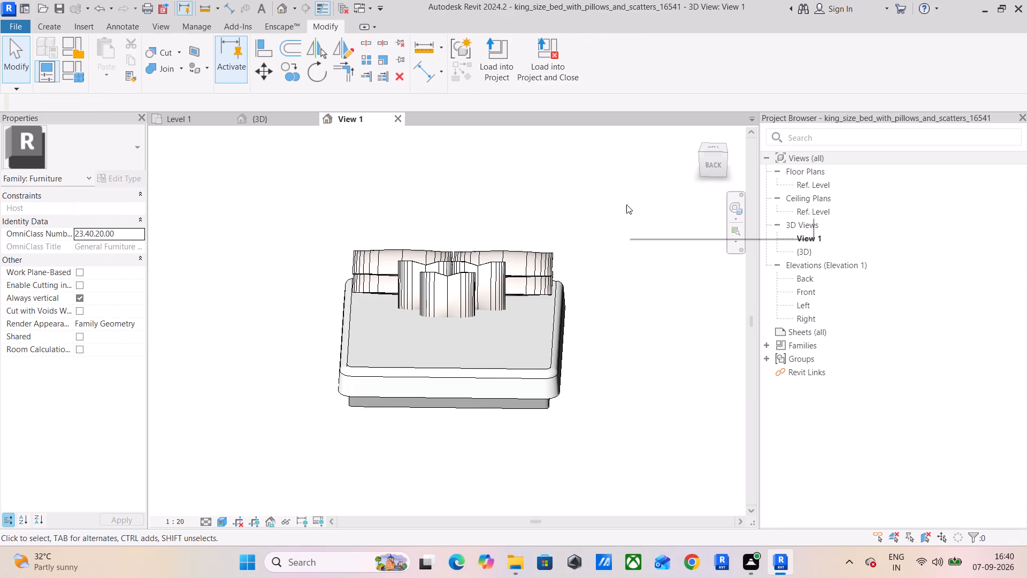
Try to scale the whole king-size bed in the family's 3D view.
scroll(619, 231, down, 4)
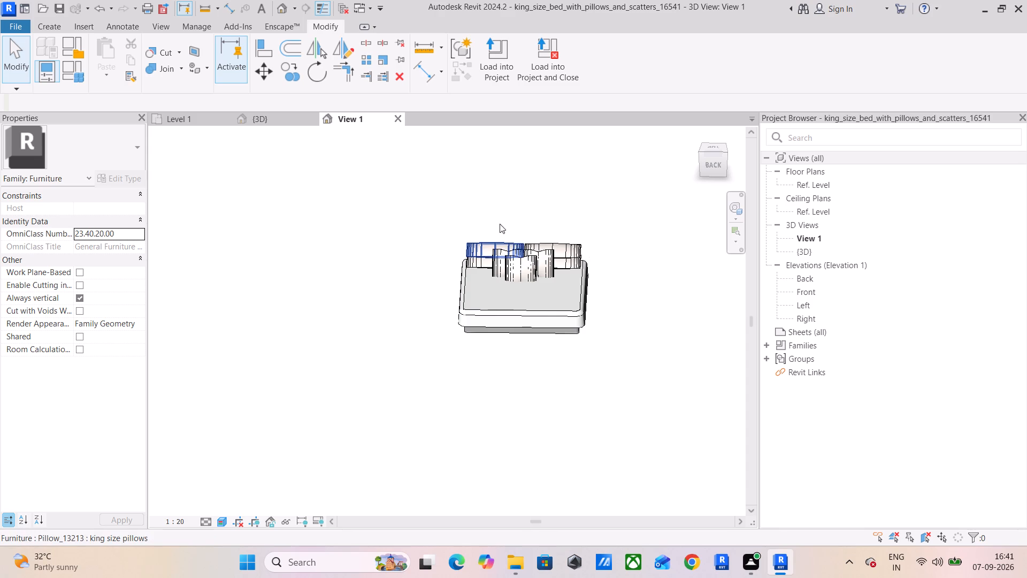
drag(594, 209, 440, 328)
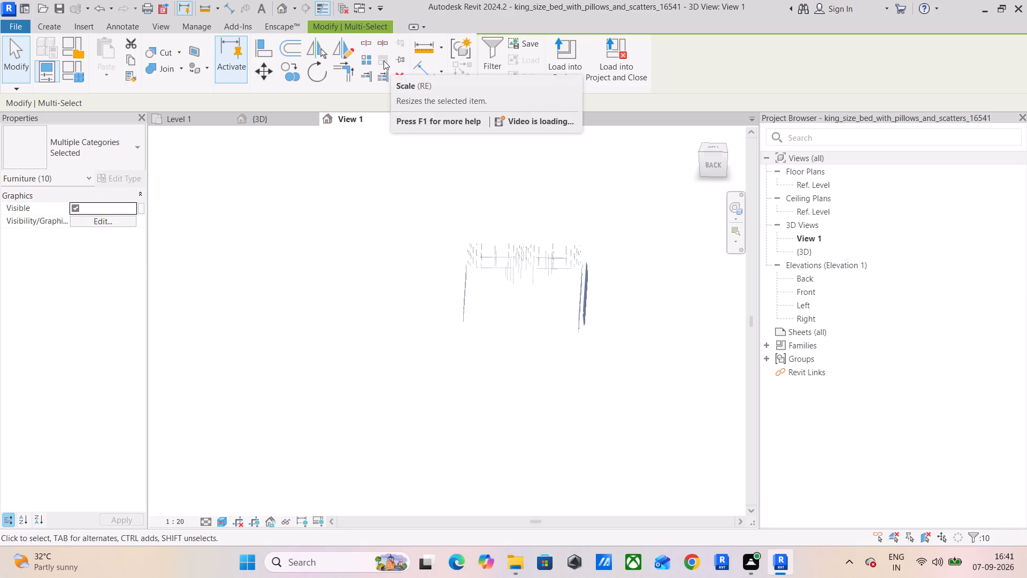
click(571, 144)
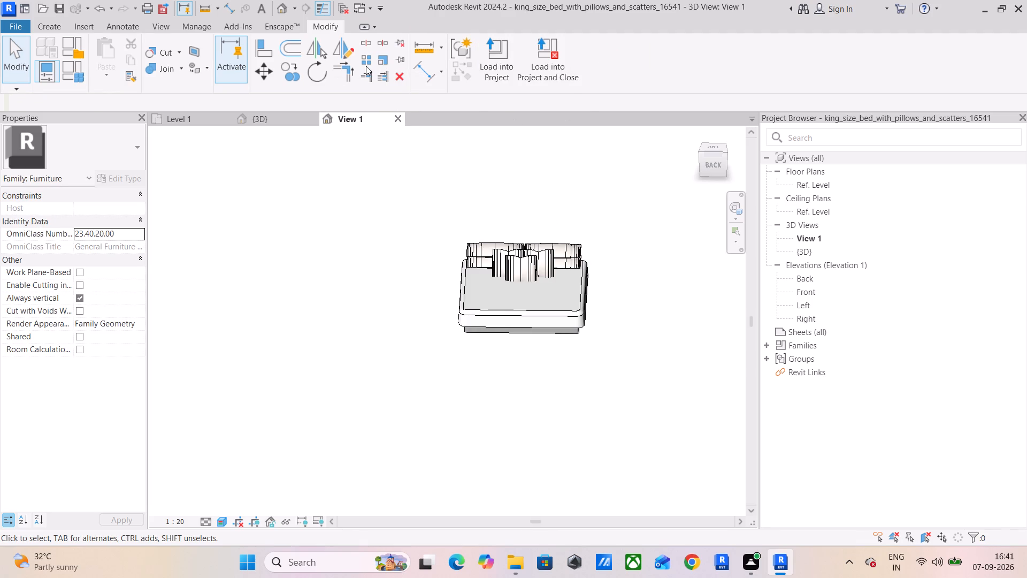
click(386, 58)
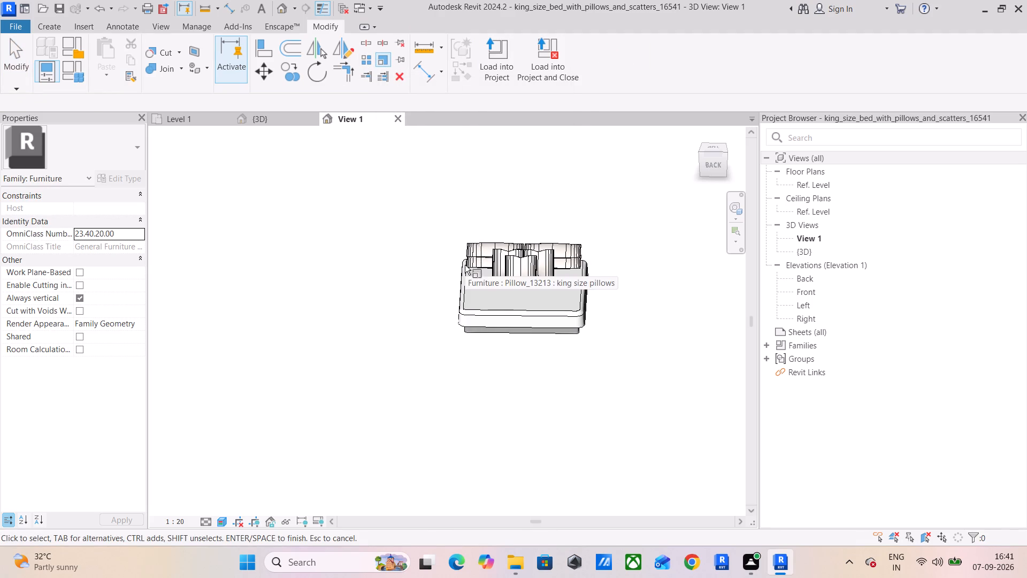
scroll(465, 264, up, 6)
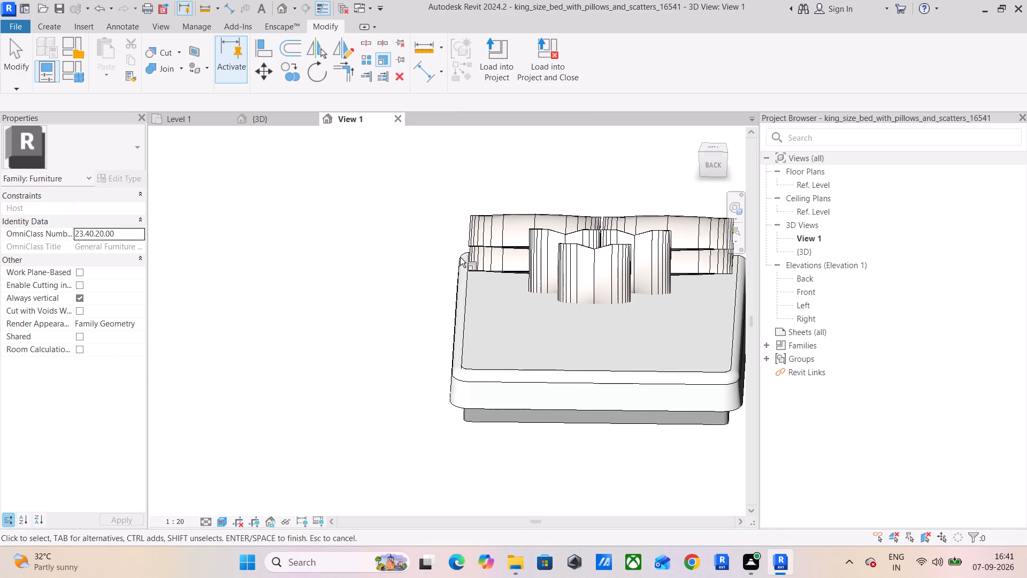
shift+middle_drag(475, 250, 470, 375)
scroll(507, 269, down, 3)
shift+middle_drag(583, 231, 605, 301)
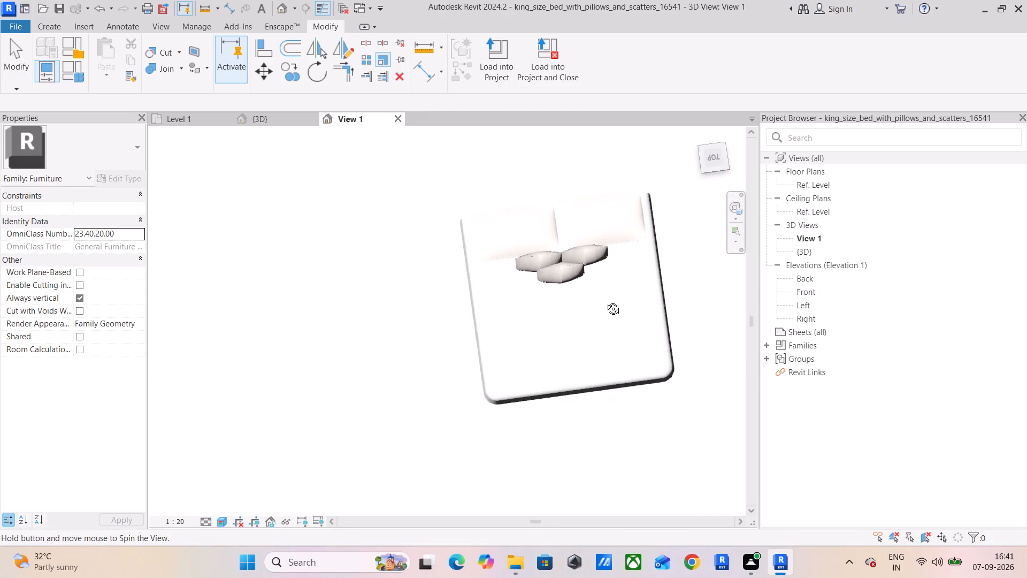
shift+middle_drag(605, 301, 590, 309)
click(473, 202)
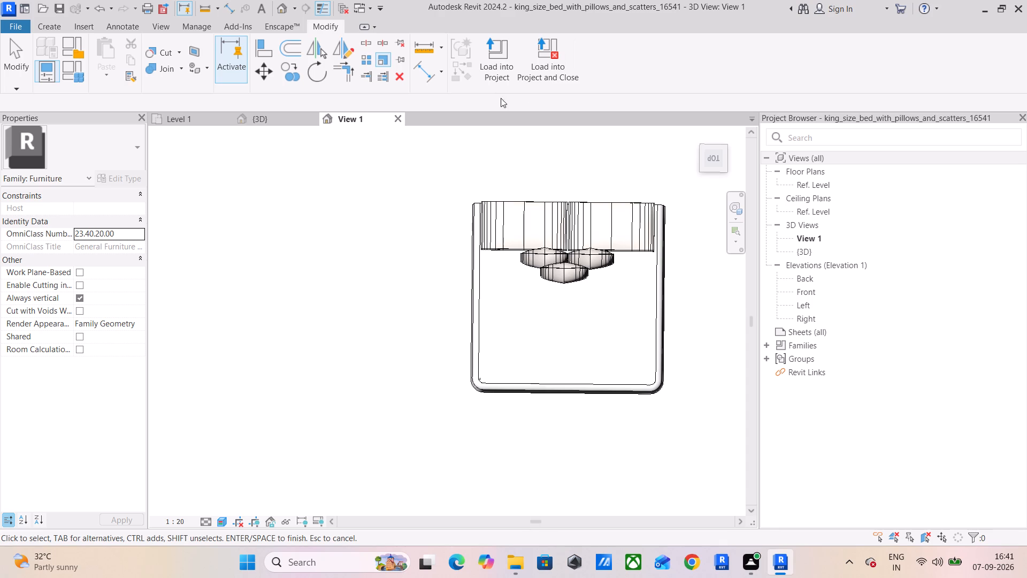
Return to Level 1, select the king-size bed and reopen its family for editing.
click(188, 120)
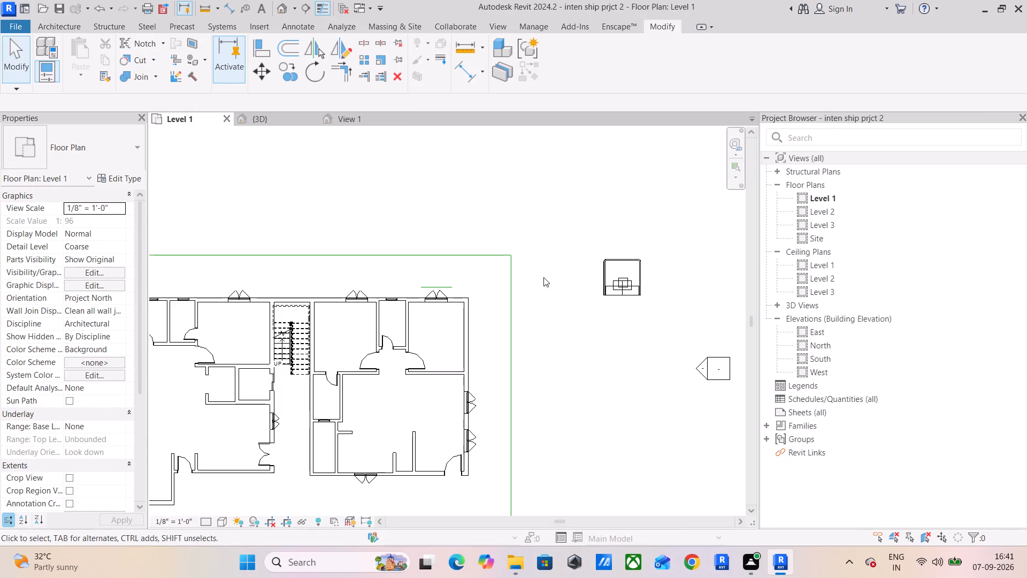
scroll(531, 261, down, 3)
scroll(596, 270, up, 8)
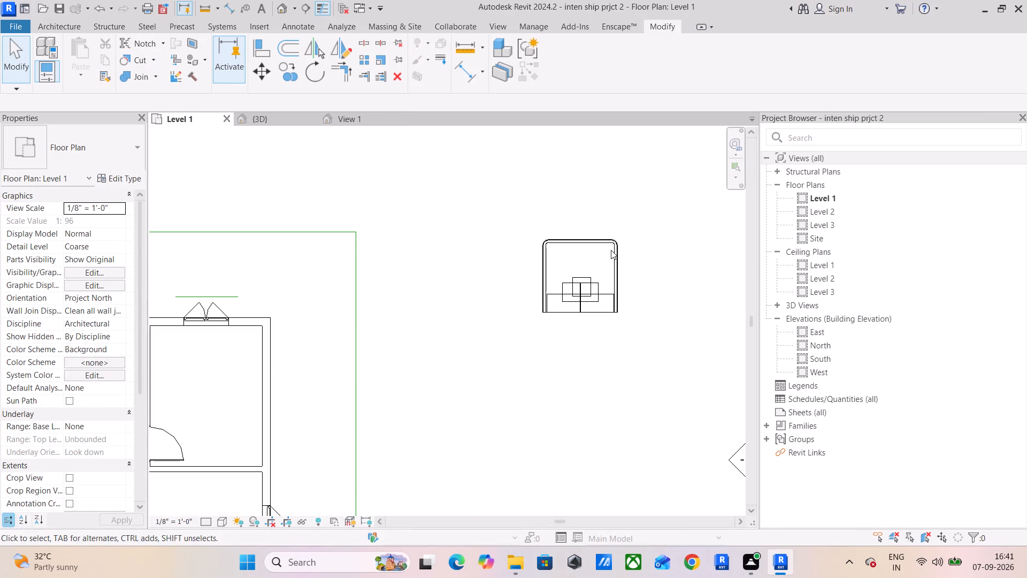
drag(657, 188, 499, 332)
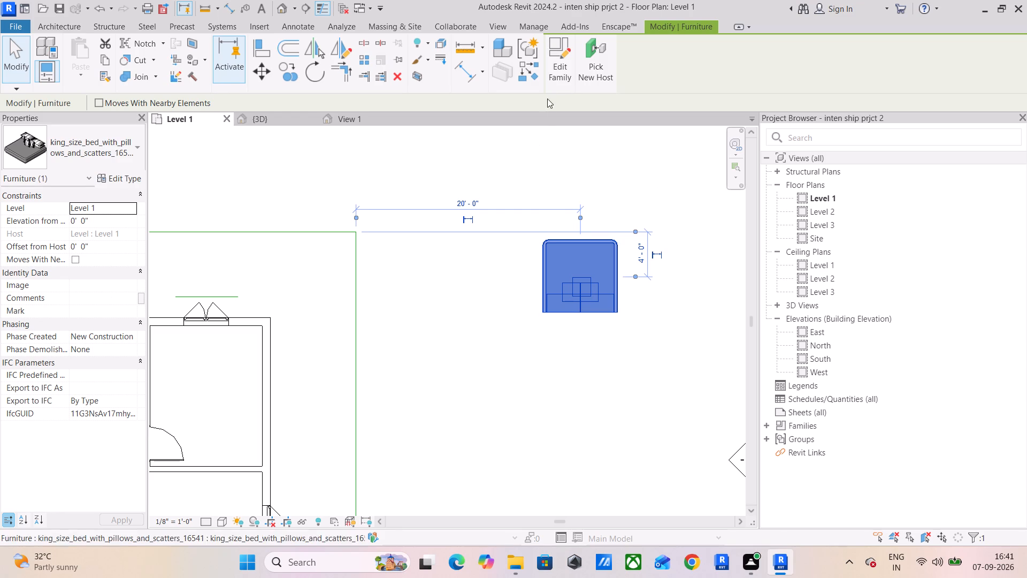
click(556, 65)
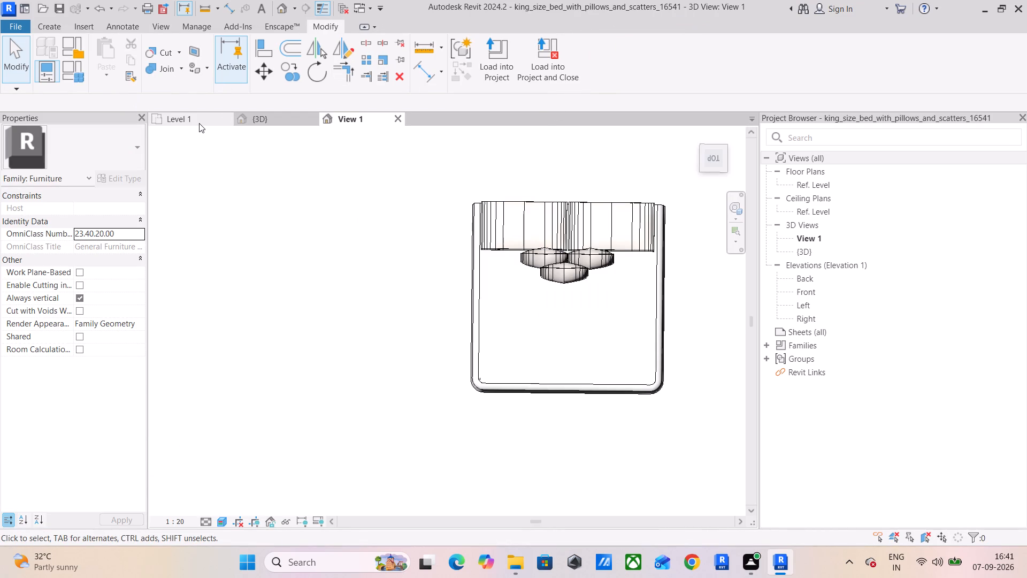
Open the bed family's Ref. Level floor plan.
double_click(810, 188)
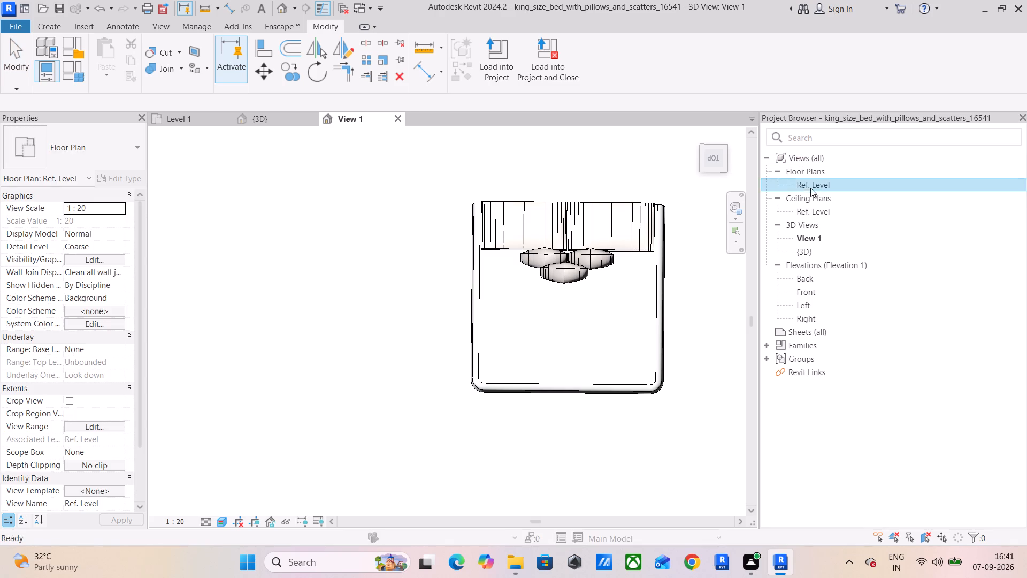
scroll(519, 294, down, 3)
scroll(538, 304, up, 2)
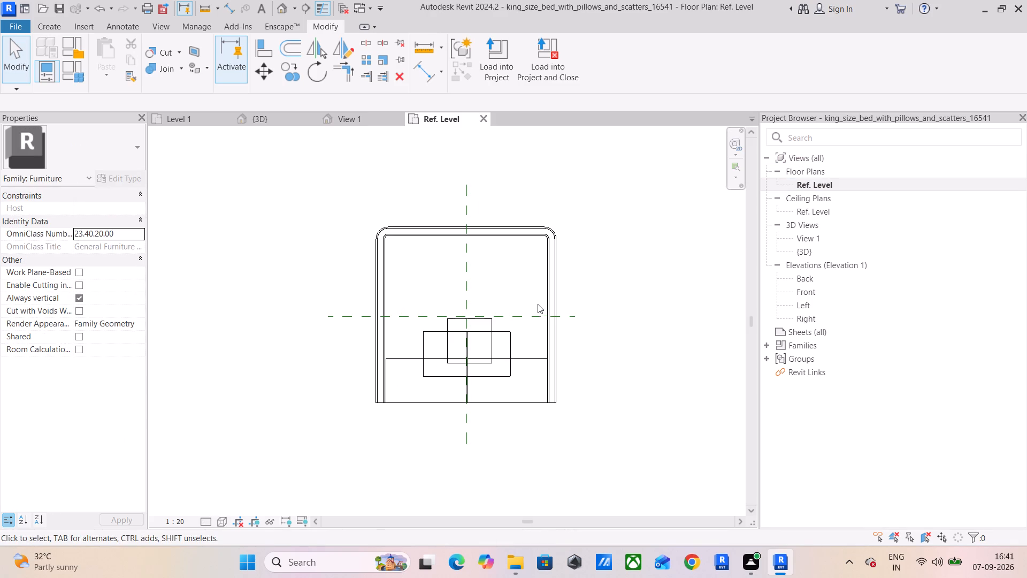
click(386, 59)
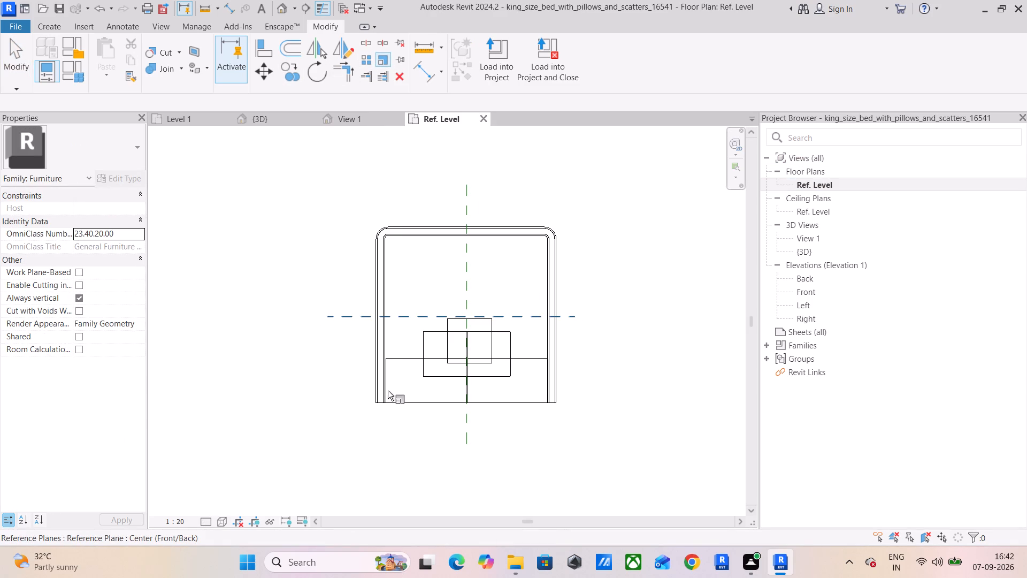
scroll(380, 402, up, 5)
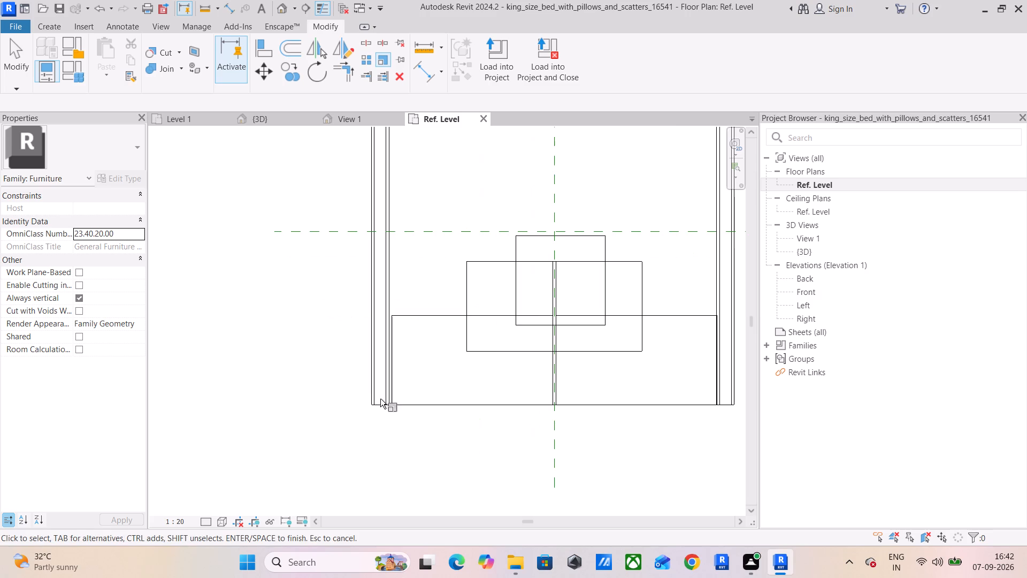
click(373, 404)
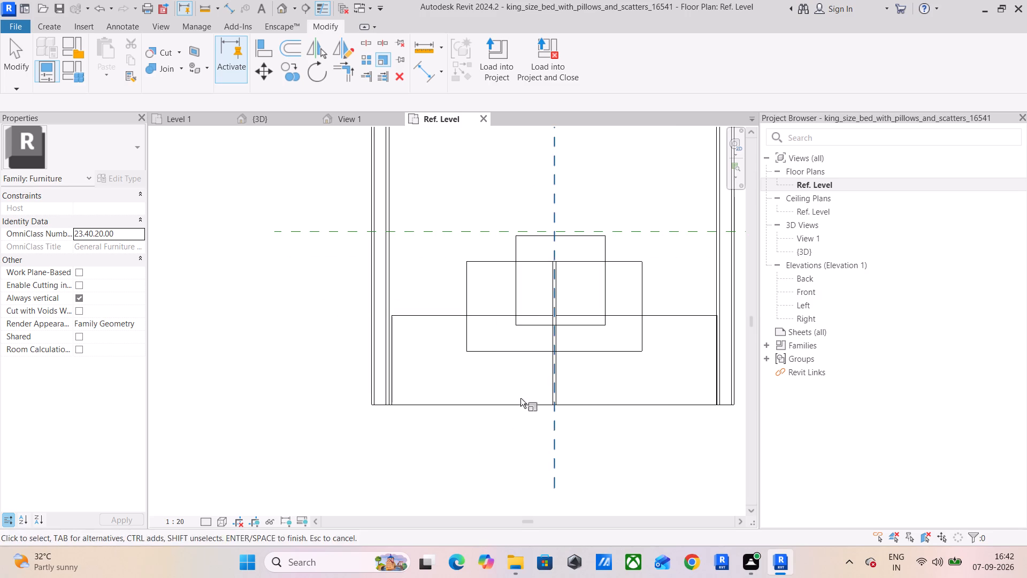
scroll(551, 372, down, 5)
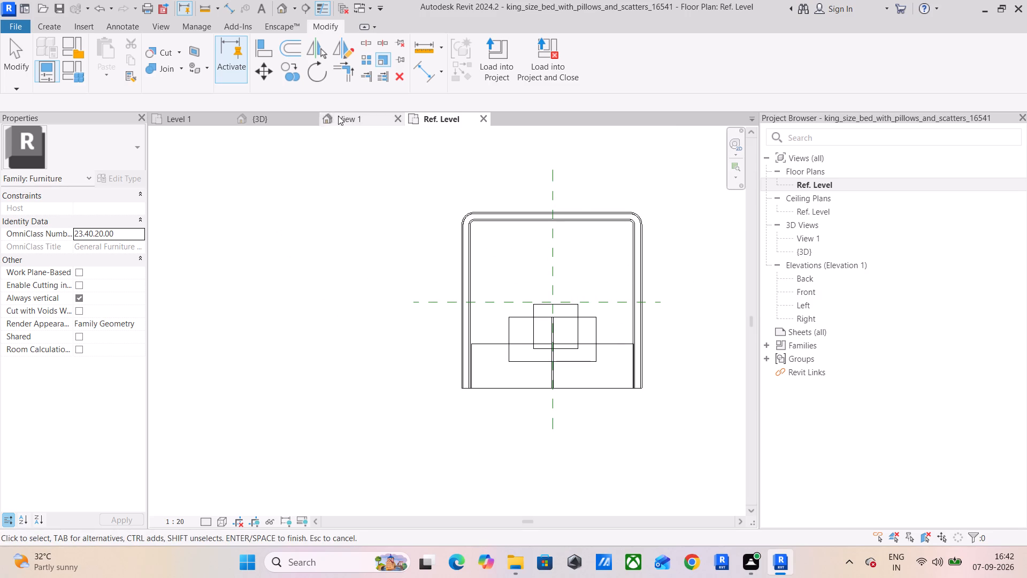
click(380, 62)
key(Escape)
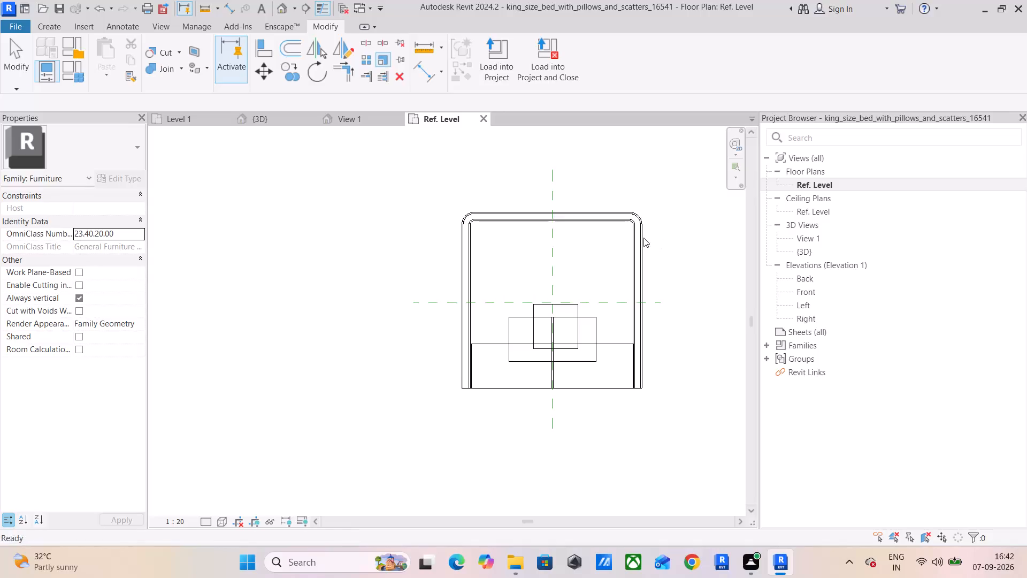
Select all the bed parts and reference planes in plan and toggle the pin on the centre reference plane.
drag(677, 185, 396, 423)
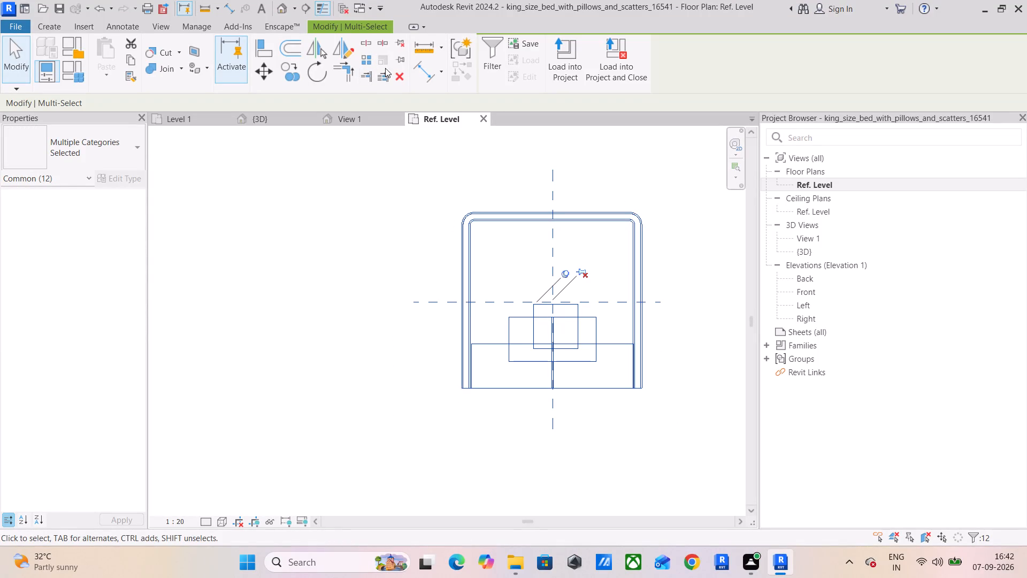
scroll(586, 277, up, 3)
click(578, 267)
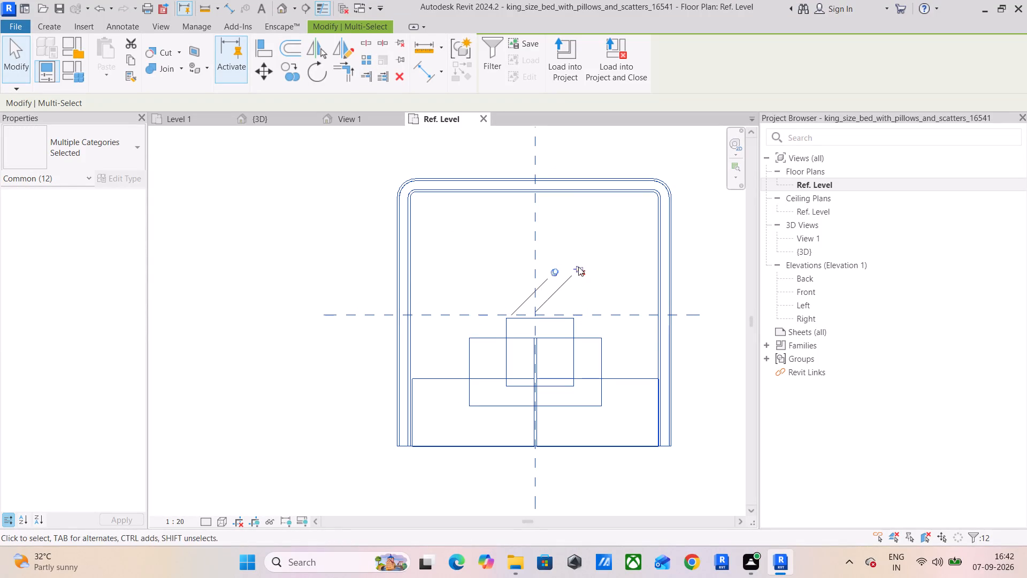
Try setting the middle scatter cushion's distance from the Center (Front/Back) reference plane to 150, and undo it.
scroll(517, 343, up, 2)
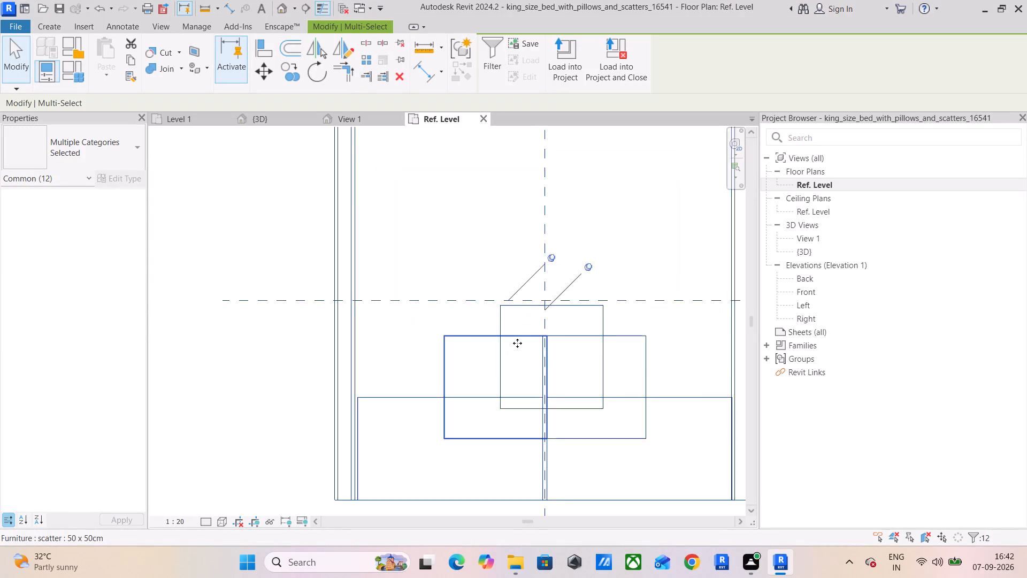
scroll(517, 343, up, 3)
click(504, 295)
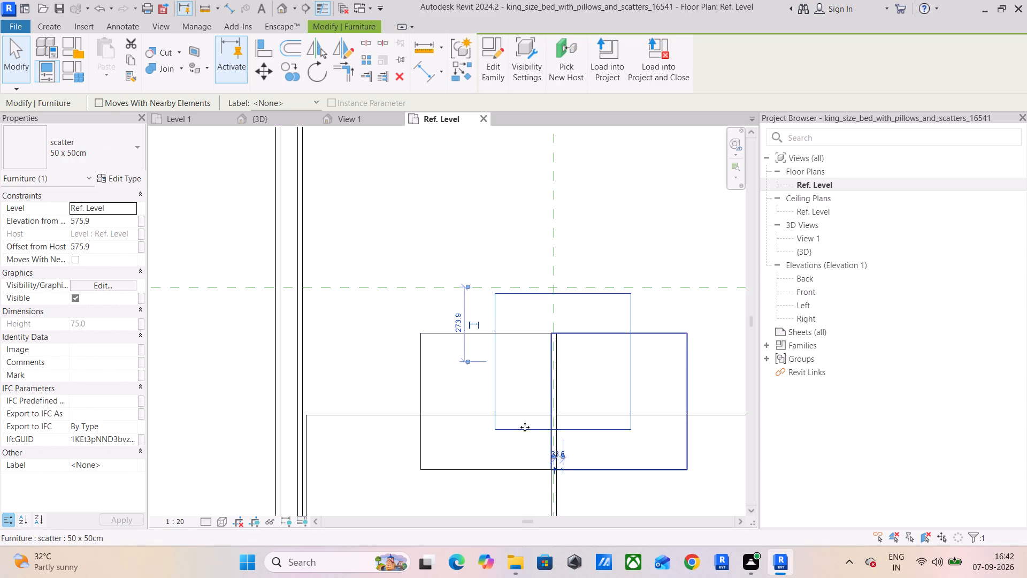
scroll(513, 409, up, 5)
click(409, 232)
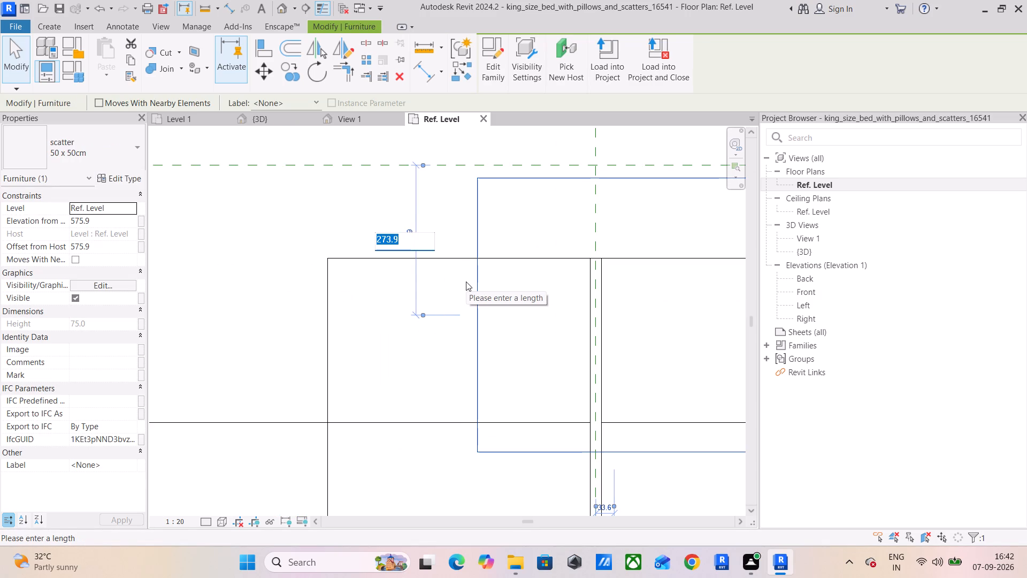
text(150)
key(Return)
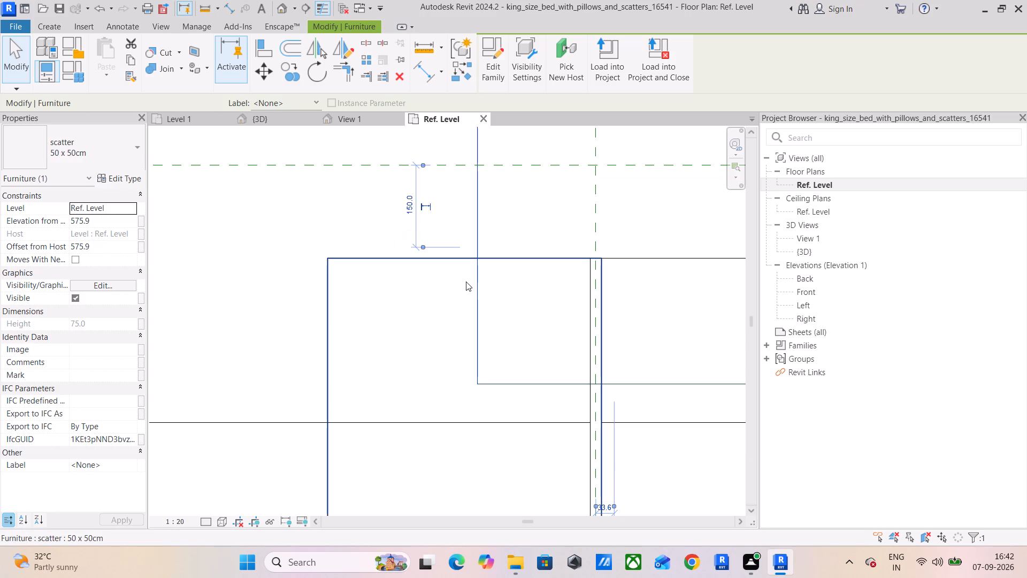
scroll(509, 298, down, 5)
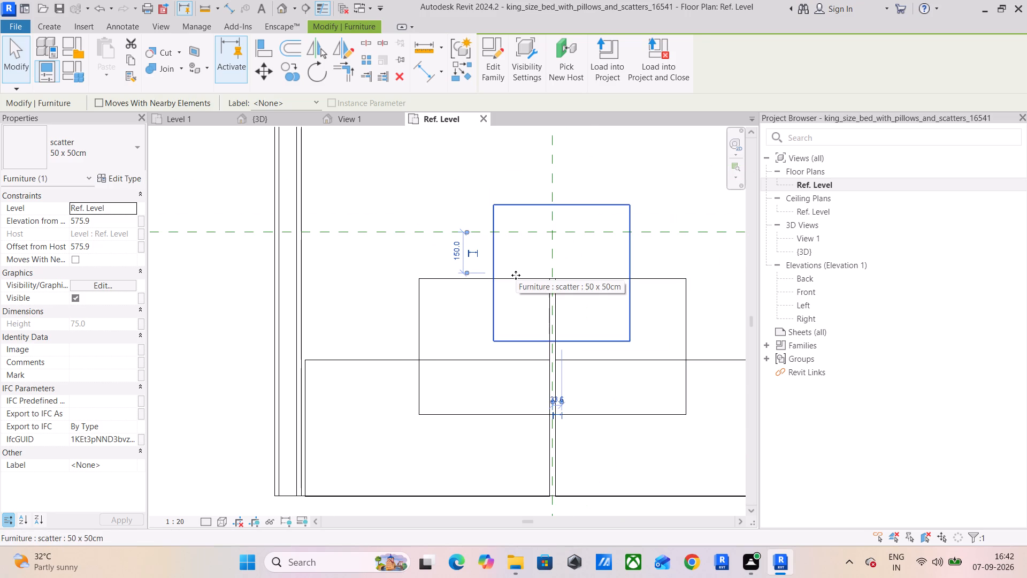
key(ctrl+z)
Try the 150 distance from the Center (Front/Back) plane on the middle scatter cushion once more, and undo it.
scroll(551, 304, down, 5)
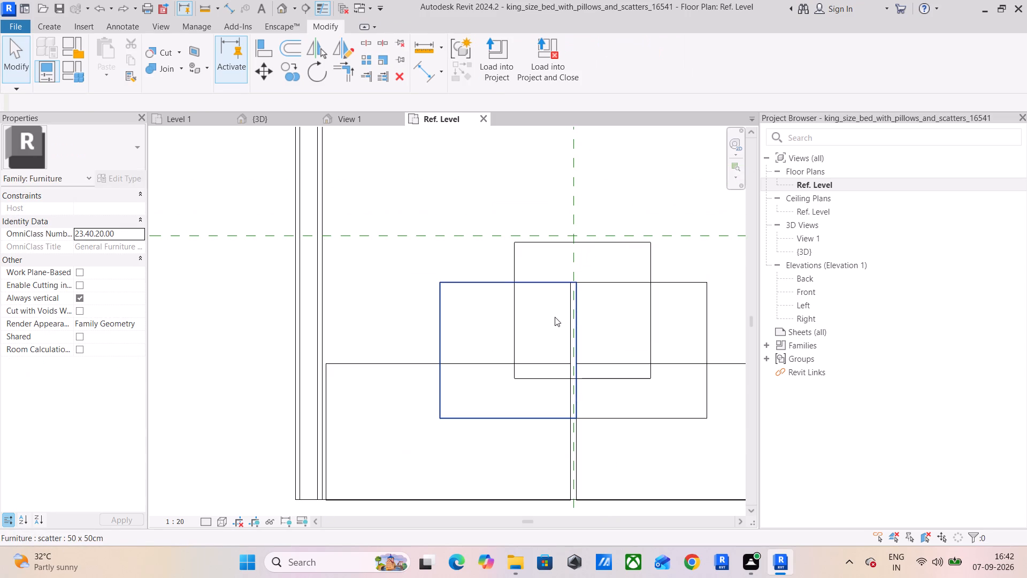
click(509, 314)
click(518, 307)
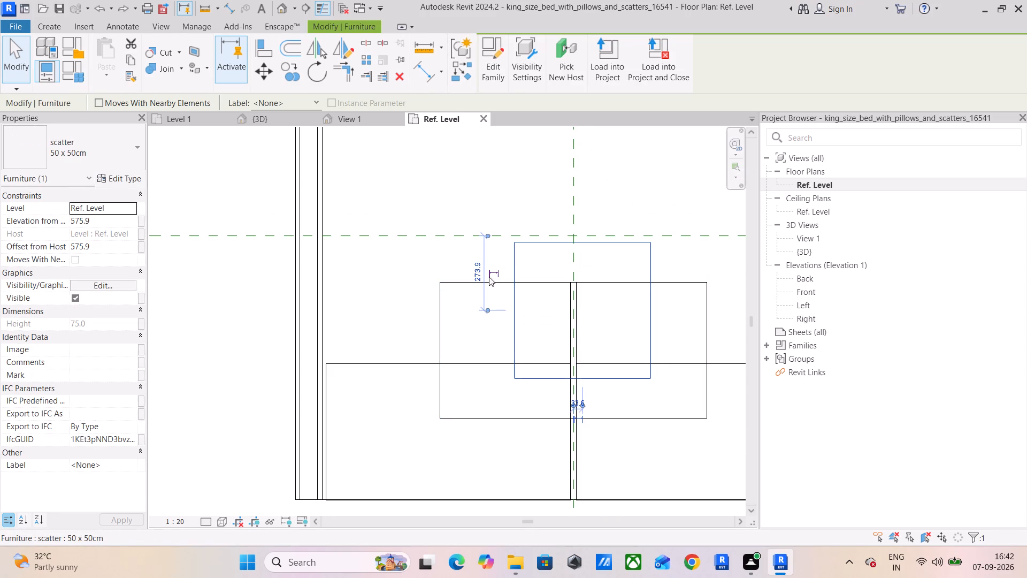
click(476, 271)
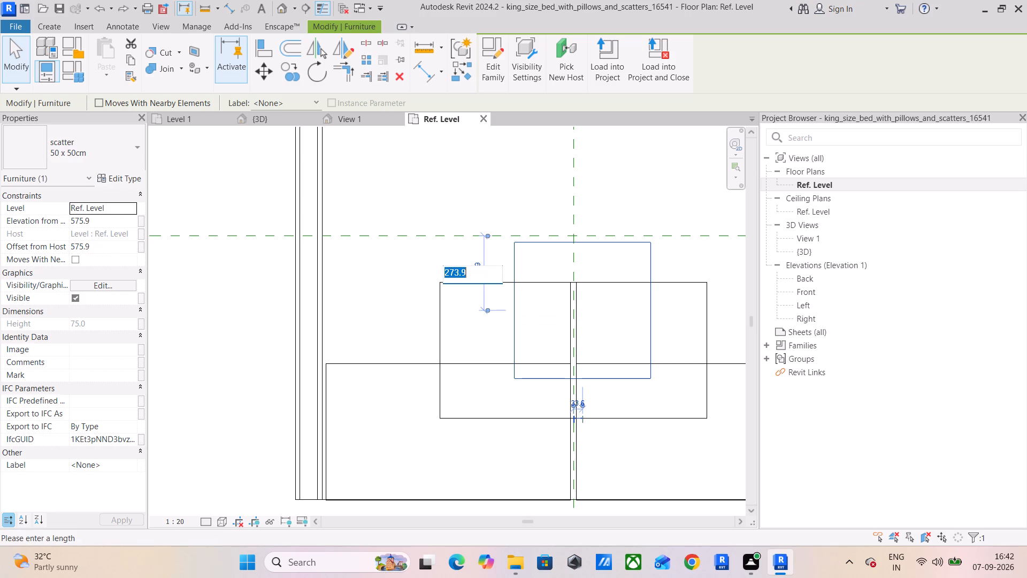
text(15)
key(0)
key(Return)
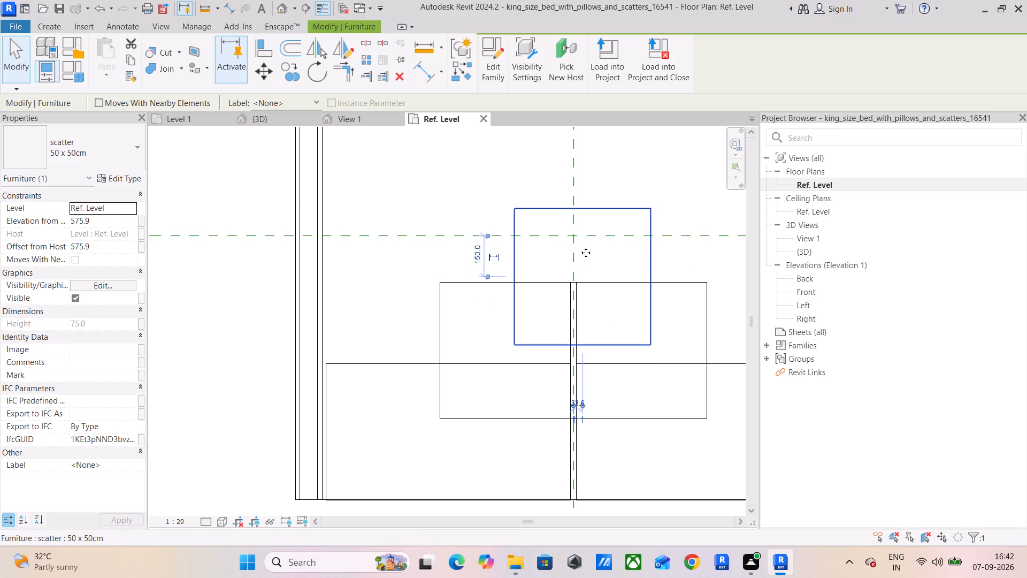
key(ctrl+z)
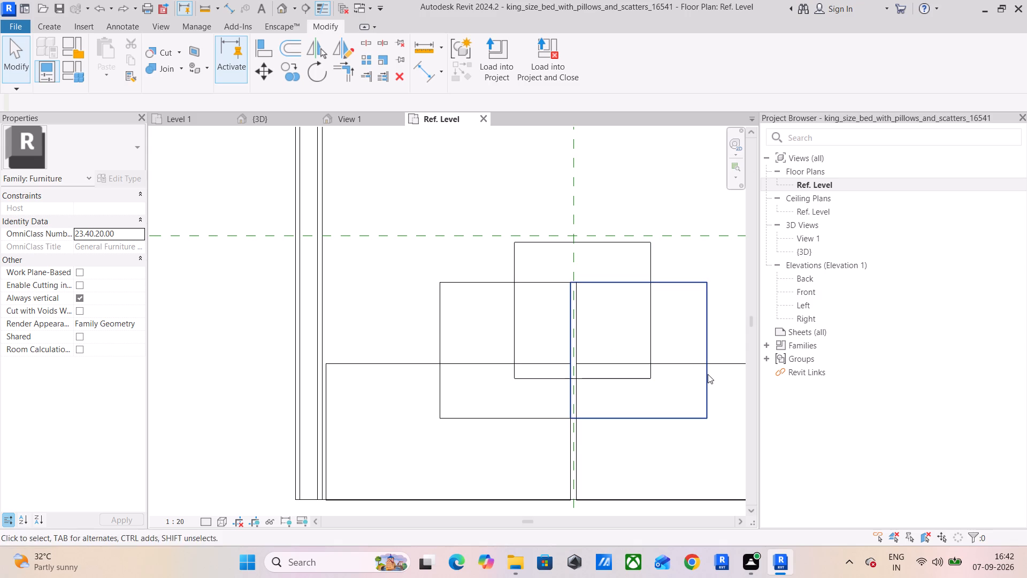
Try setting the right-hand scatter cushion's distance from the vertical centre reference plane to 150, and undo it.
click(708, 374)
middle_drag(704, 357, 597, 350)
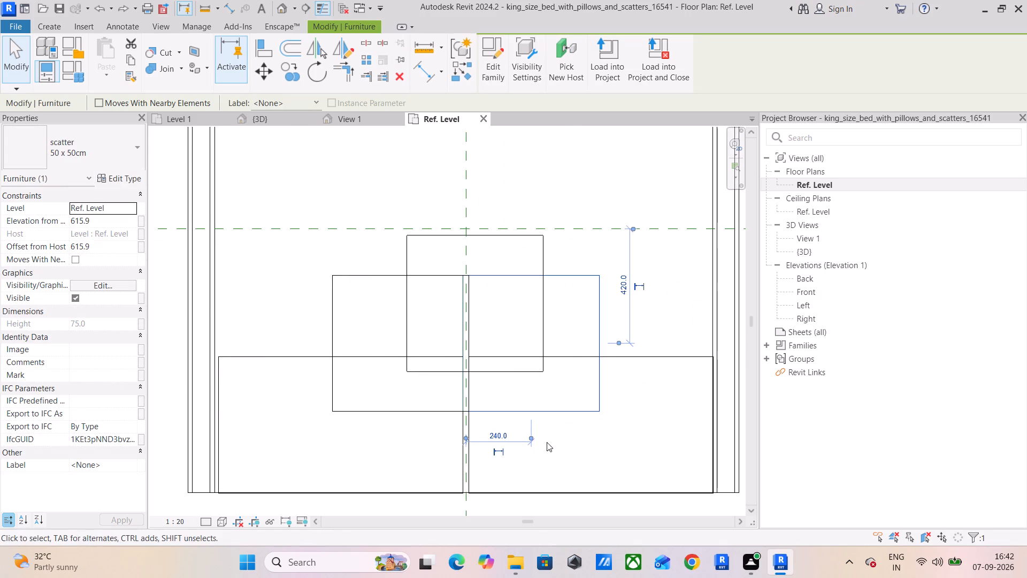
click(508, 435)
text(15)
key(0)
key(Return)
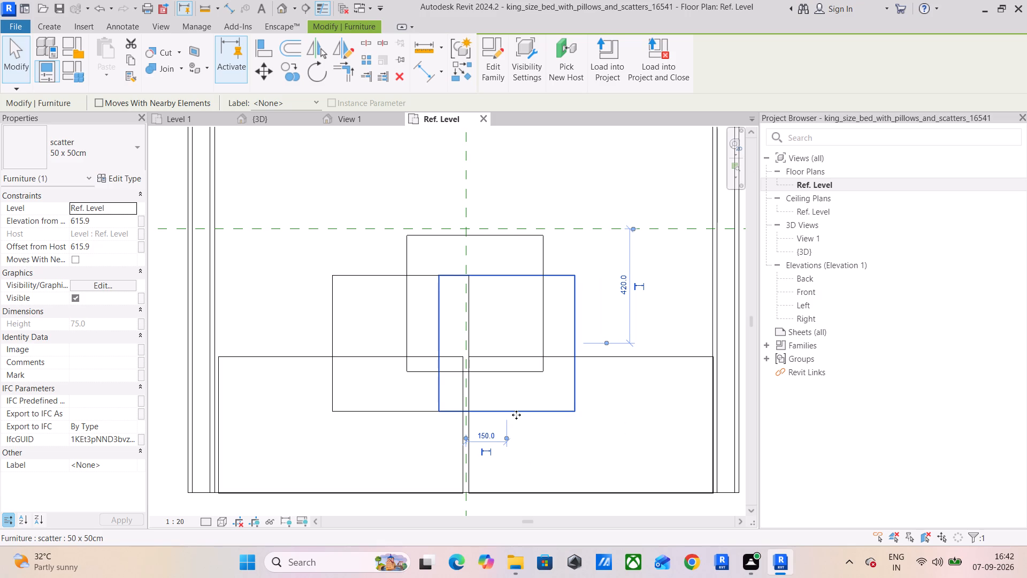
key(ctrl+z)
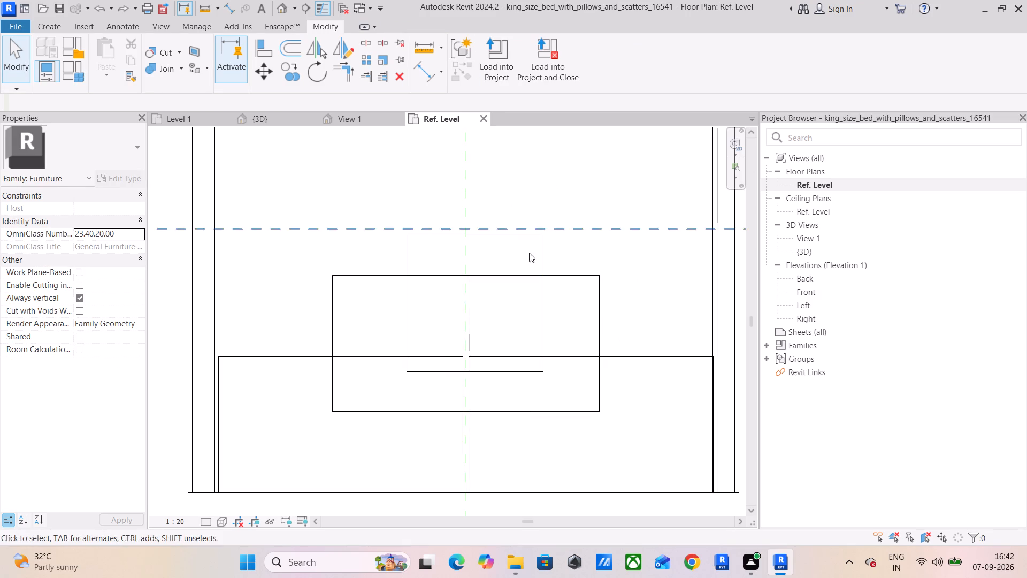
Open the middle scatter cushion's family for editing and switch to its Ref. Level floor plan.
click(539, 314)
click(494, 62)
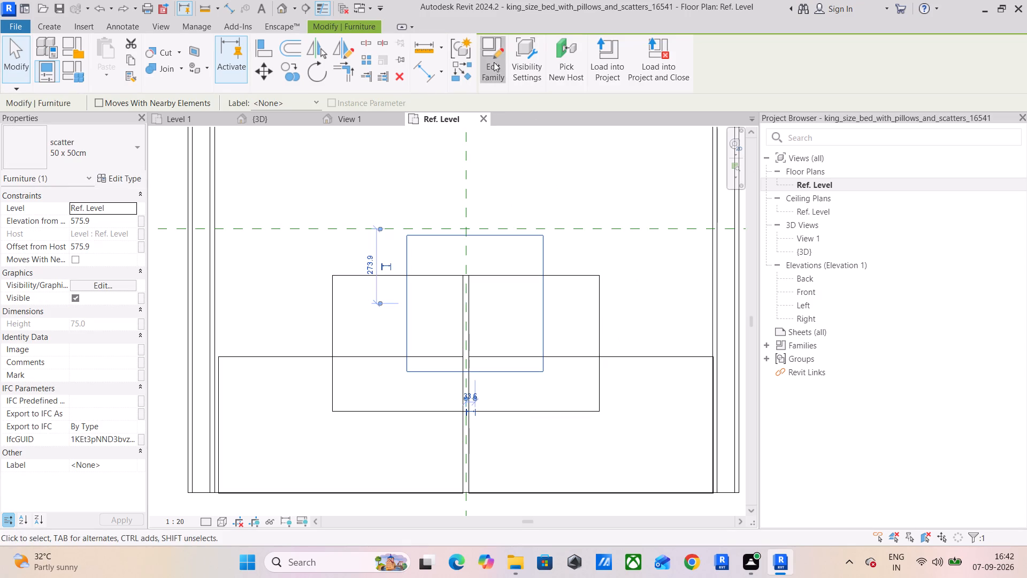
scroll(471, 310, down, 2)
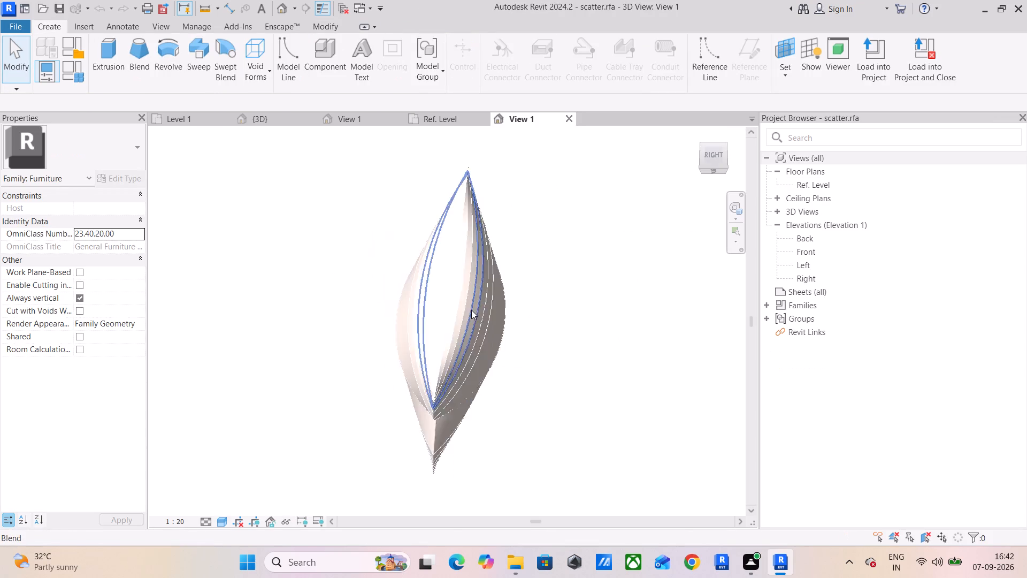
scroll(471, 310, down, 3)
scroll(512, 331, down, 1)
shift+middle_drag(528, 354, 654, 411)
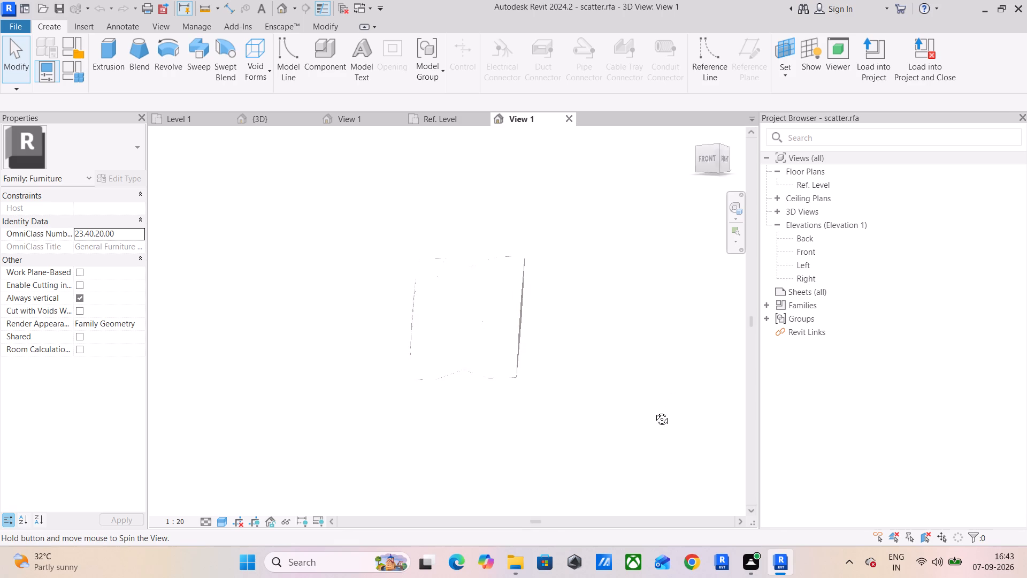
shift+middle_drag(654, 411, 604, 456)
shift+middle_drag(481, 338, 537, 385)
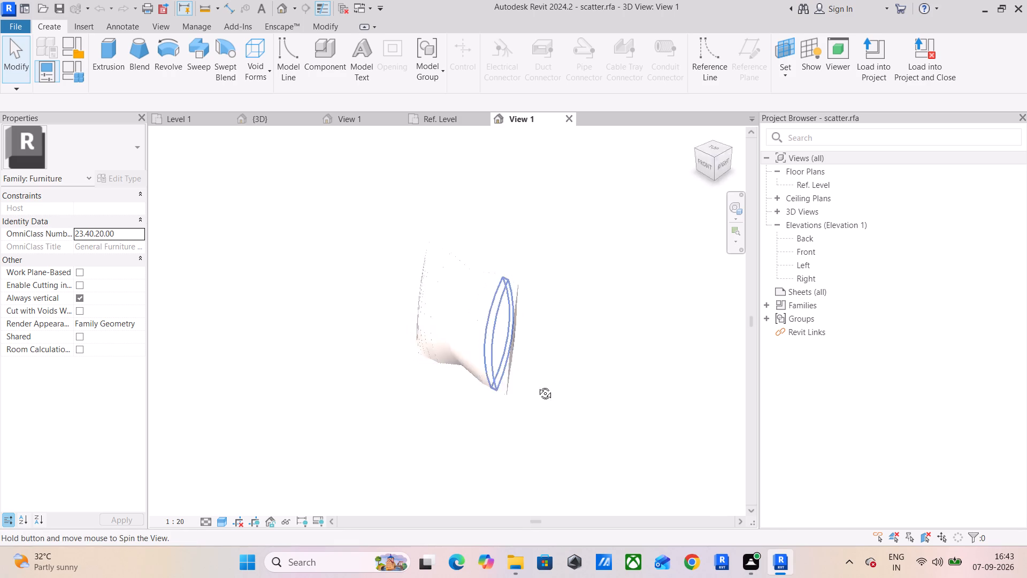
shift+middle_drag(537, 385, 576, 370)
double_click(808, 184)
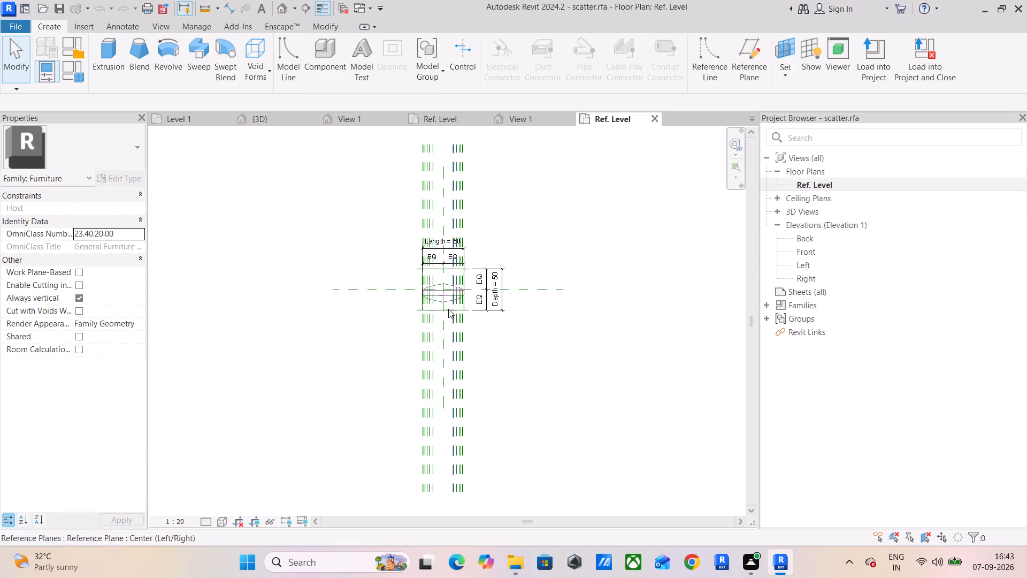
Set the scatter cushion's Length dimension to 20.
scroll(438, 293, up, 9)
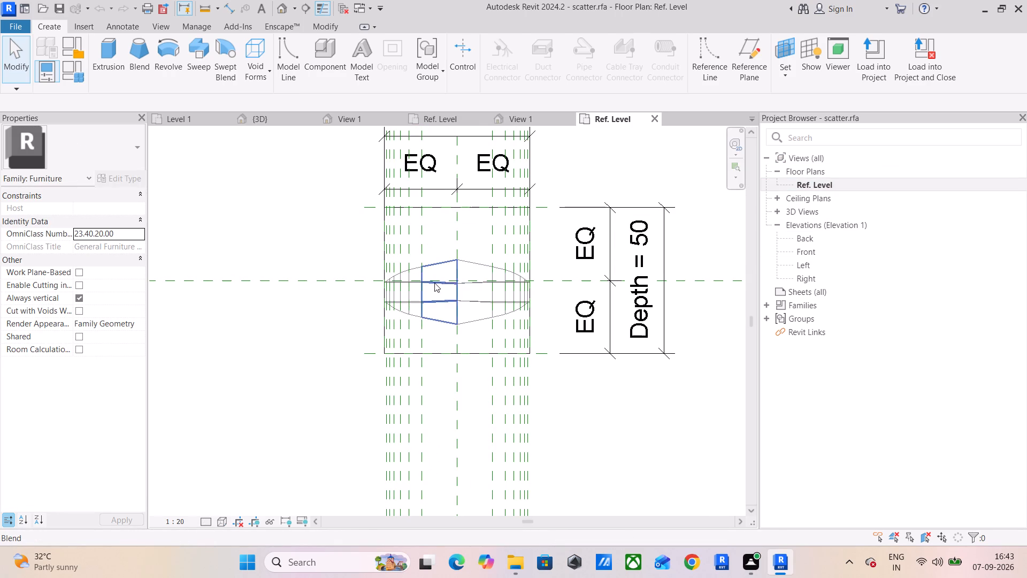
scroll(504, 293, down, 2)
middle_drag(509, 316, 506, 405)
click(484, 245)
scroll(464, 251, up, 4)
double_click(484, 248)
drag(473, 250, 433, 250)
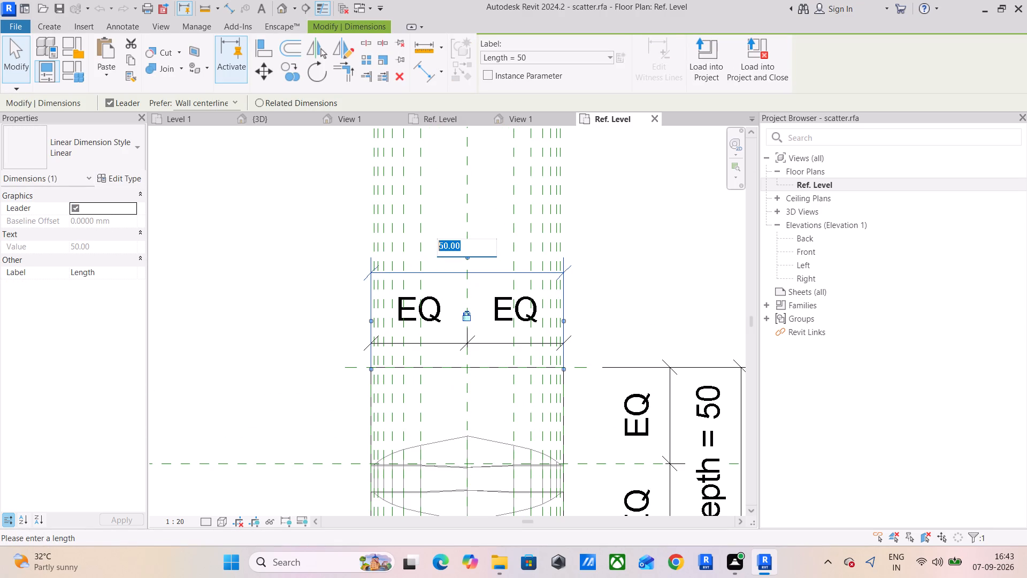
drag(433, 250, 416, 250)
text(20)
key(Return)
Set the scatter cushion's Depth dimension to 20.
middle_drag(550, 400, 432, 277)
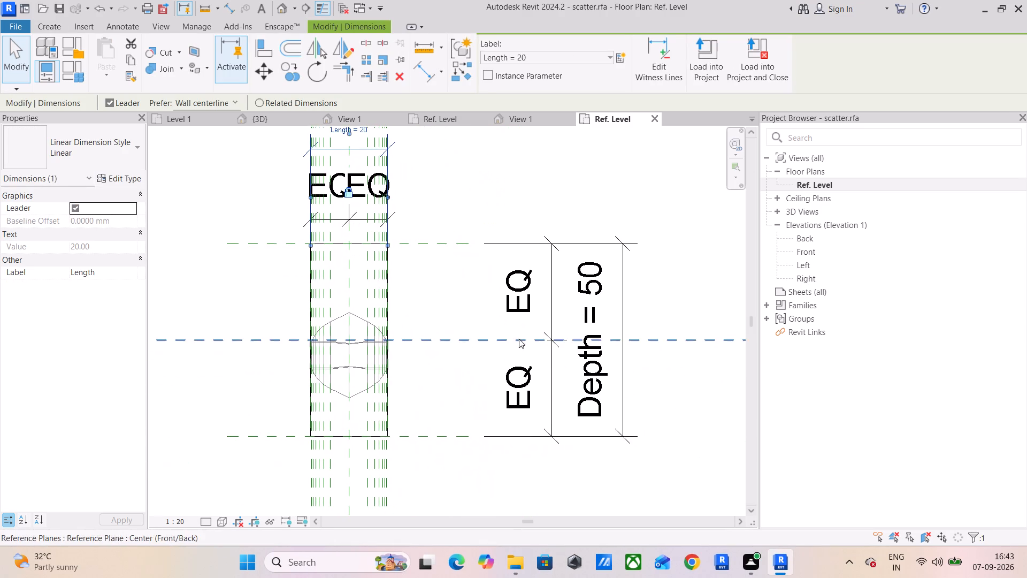
double_click(597, 336)
text(20)
key(Return)
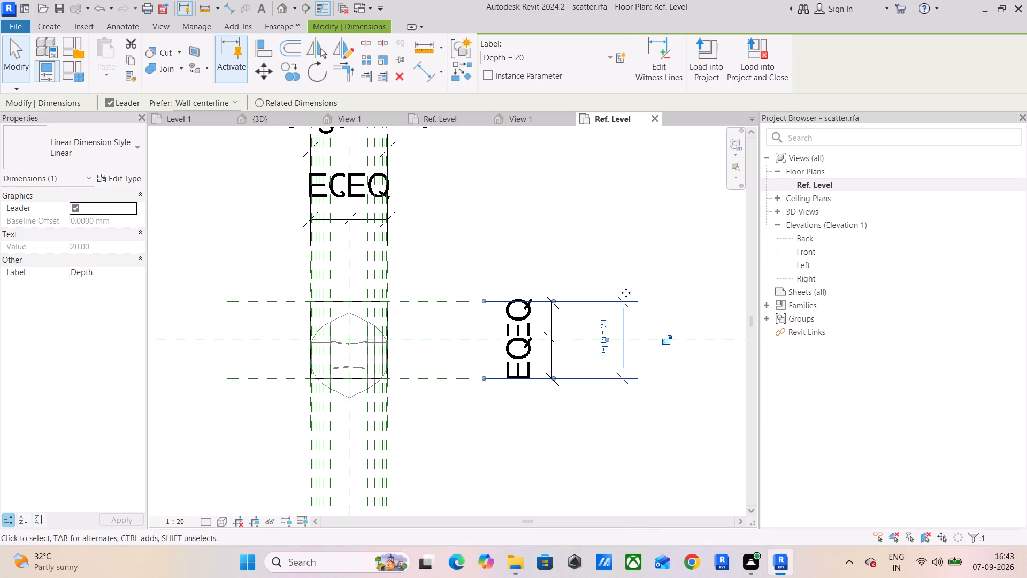
Load the edited scatter cushion family into the king_size_bed_with_pillows_and_scatters family, overwriting the existing version.
click(698, 64)
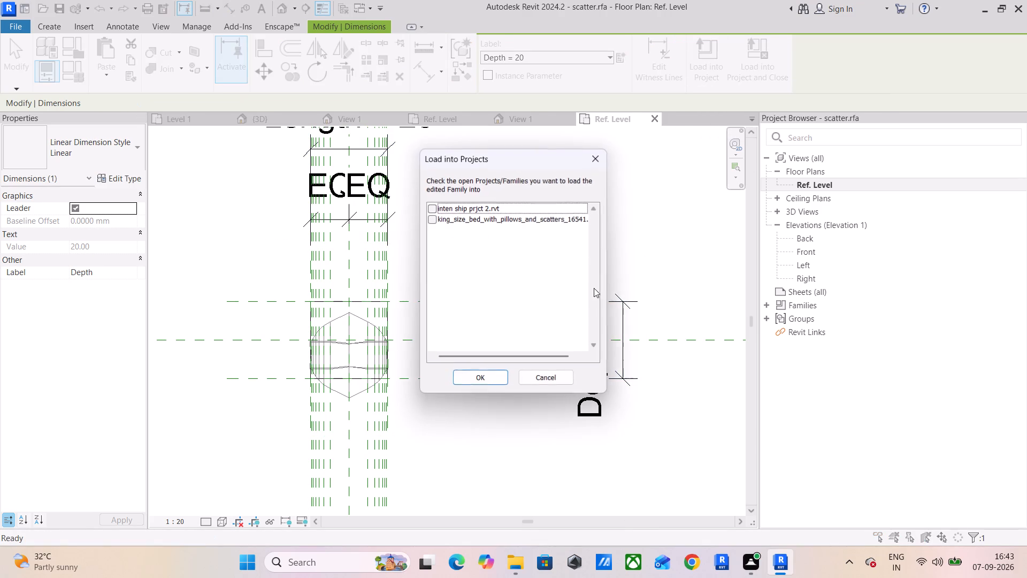
click(434, 218)
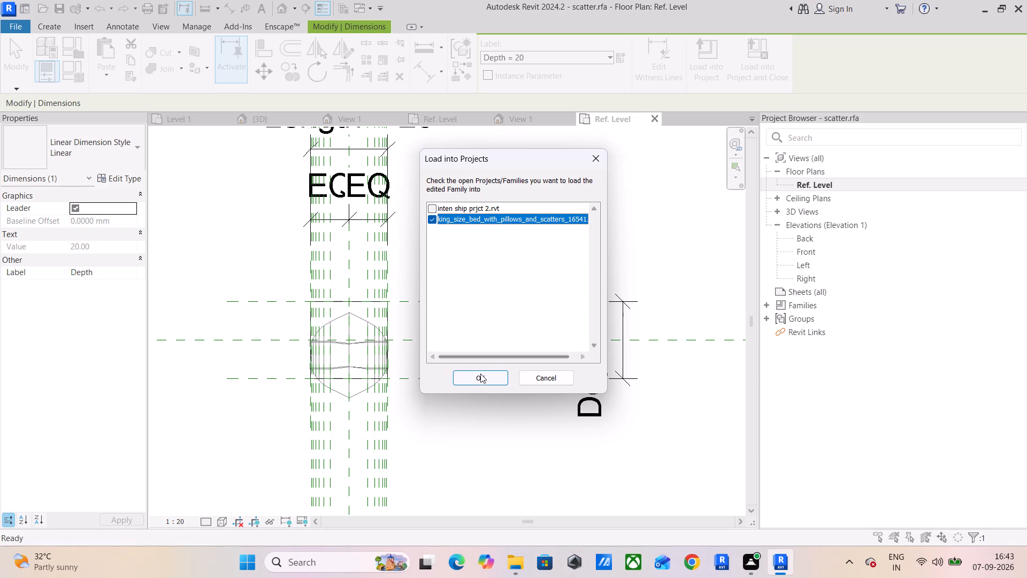
click(480, 376)
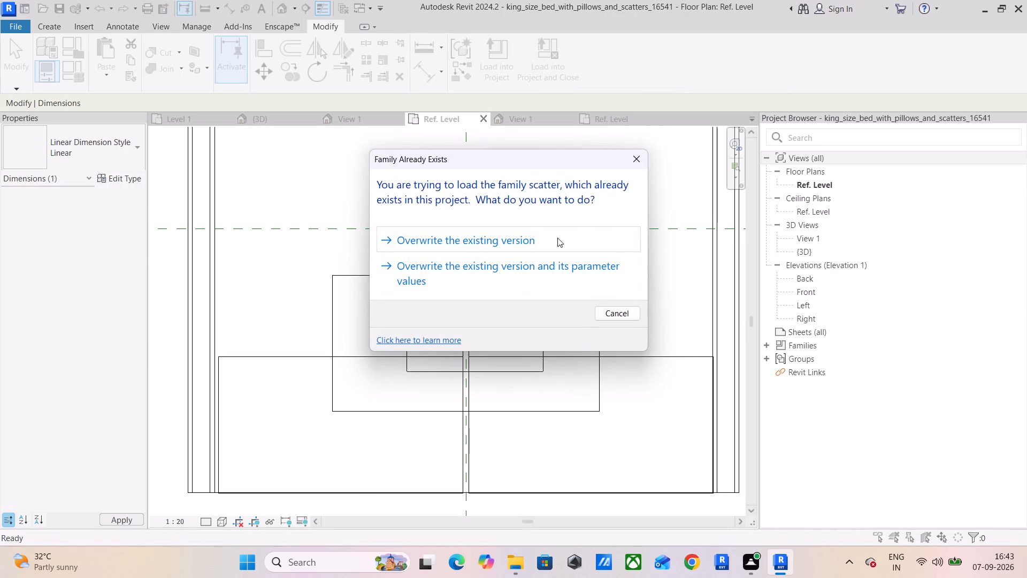
click(468, 245)
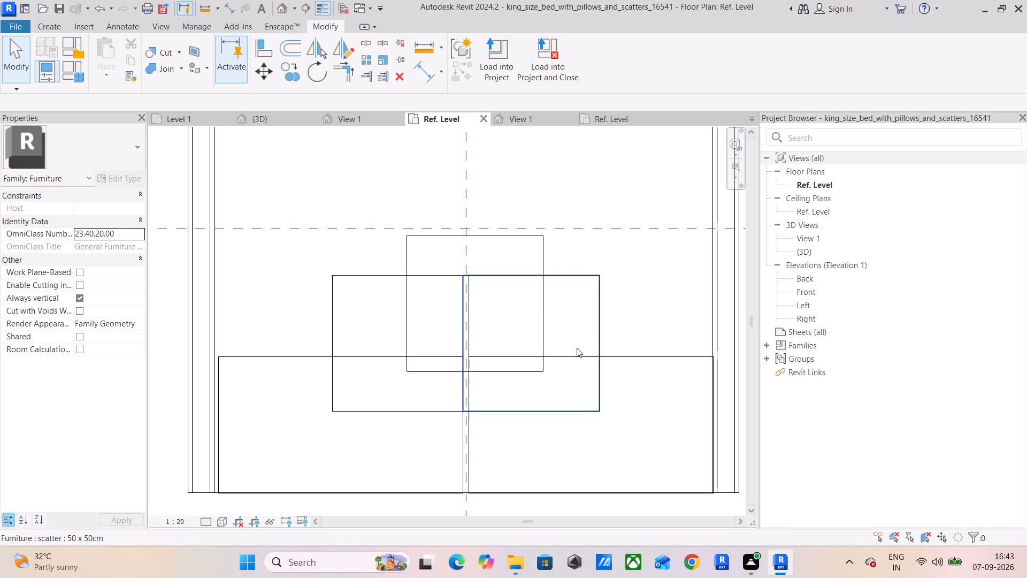
Inspect the three scatter cushions and the surrounding bed geometry in the bed family's Ref. Level plan.
scroll(577, 348, down, 4)
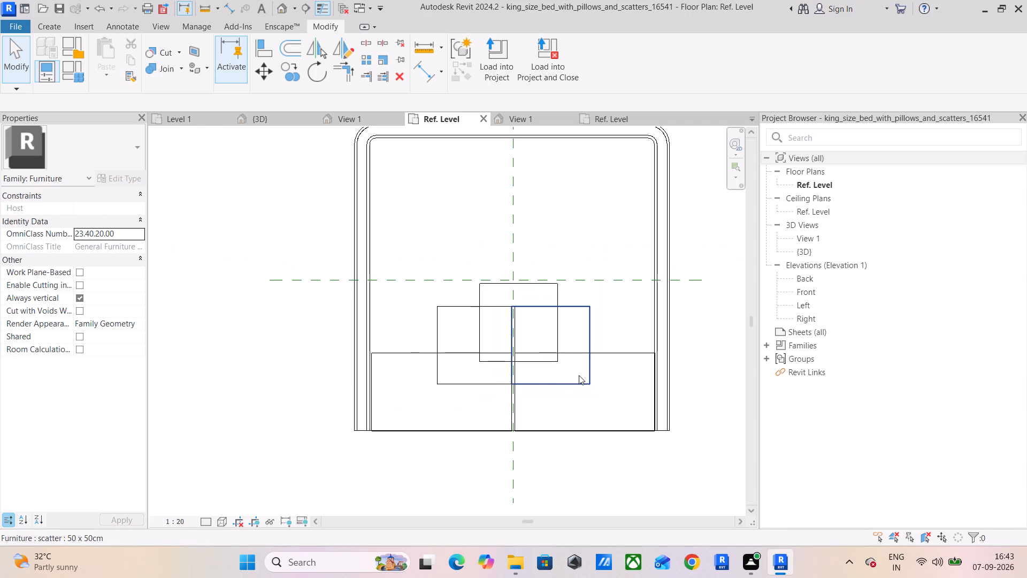
click(571, 379)
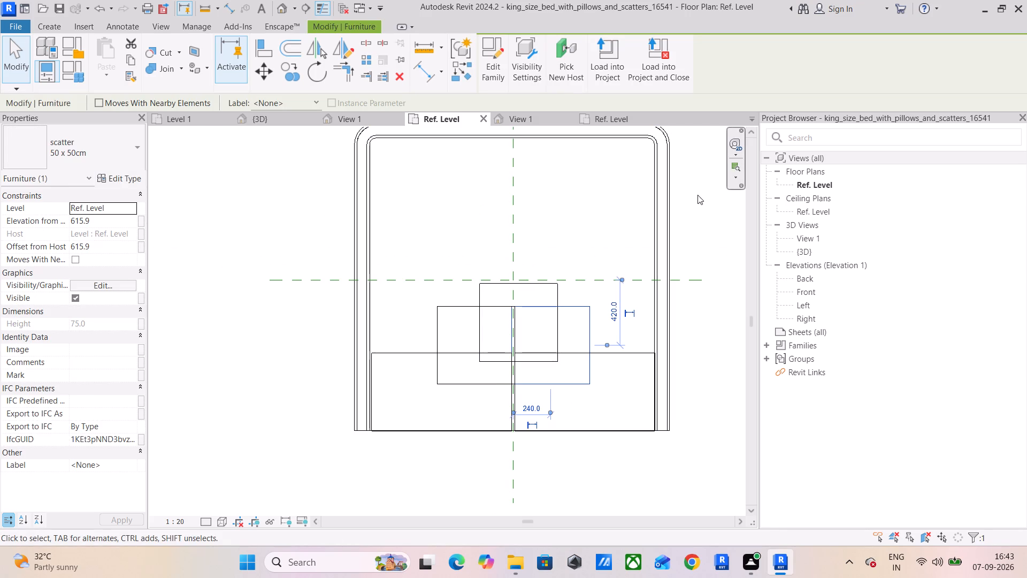
drag(698, 191, 619, 216)
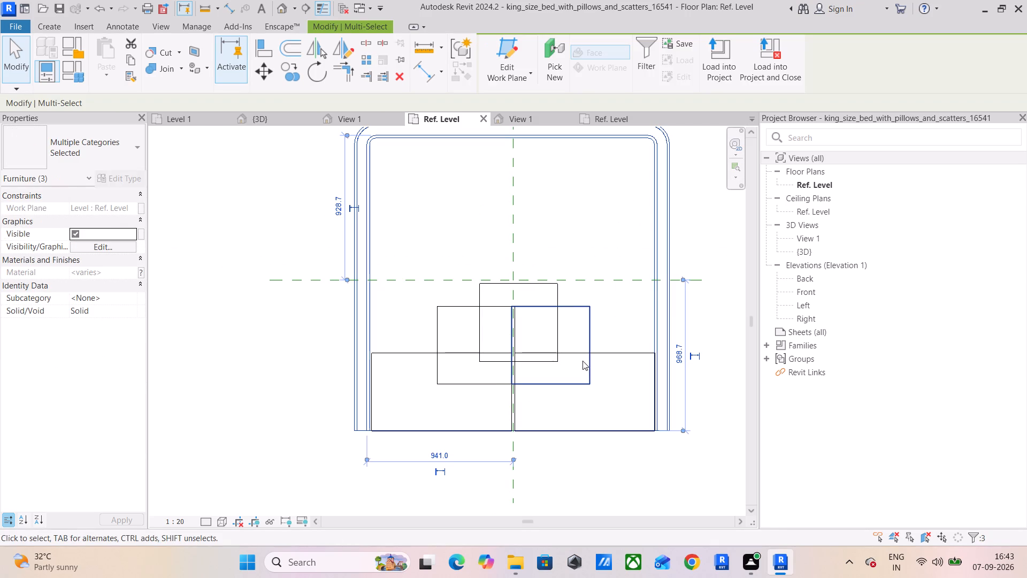
click(588, 348)
click(557, 322)
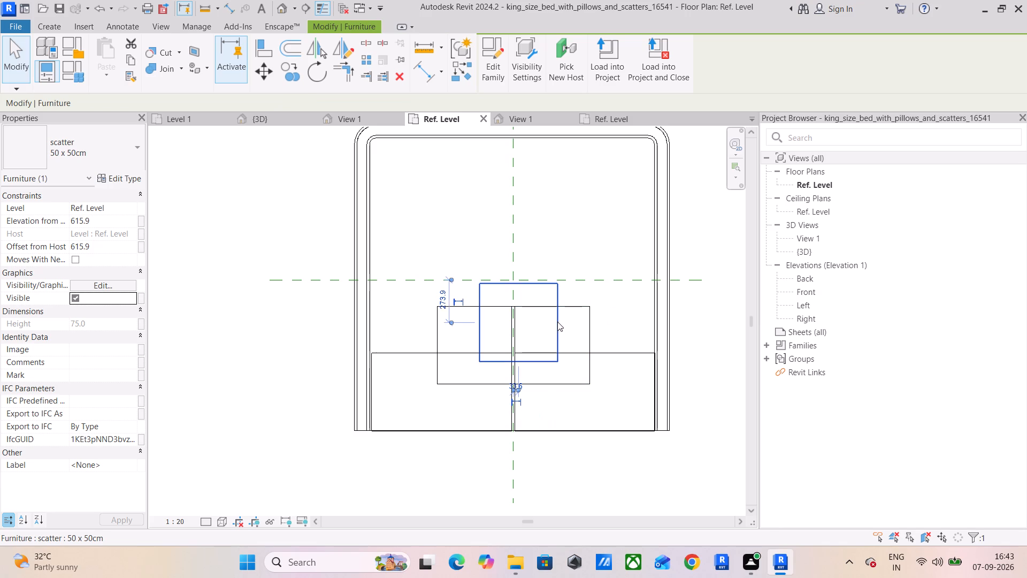
click(554, 384)
click(473, 387)
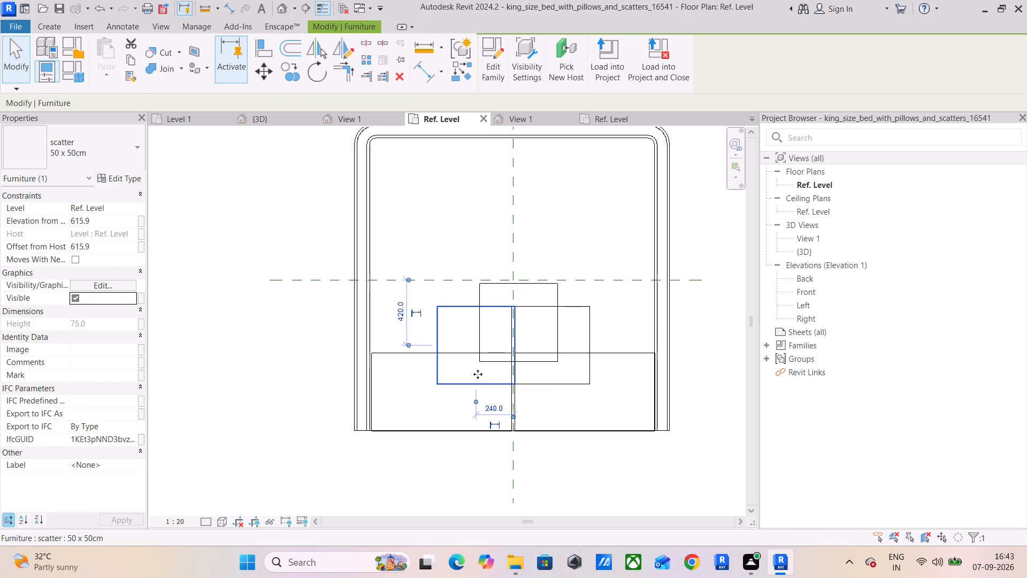
click(480, 336)
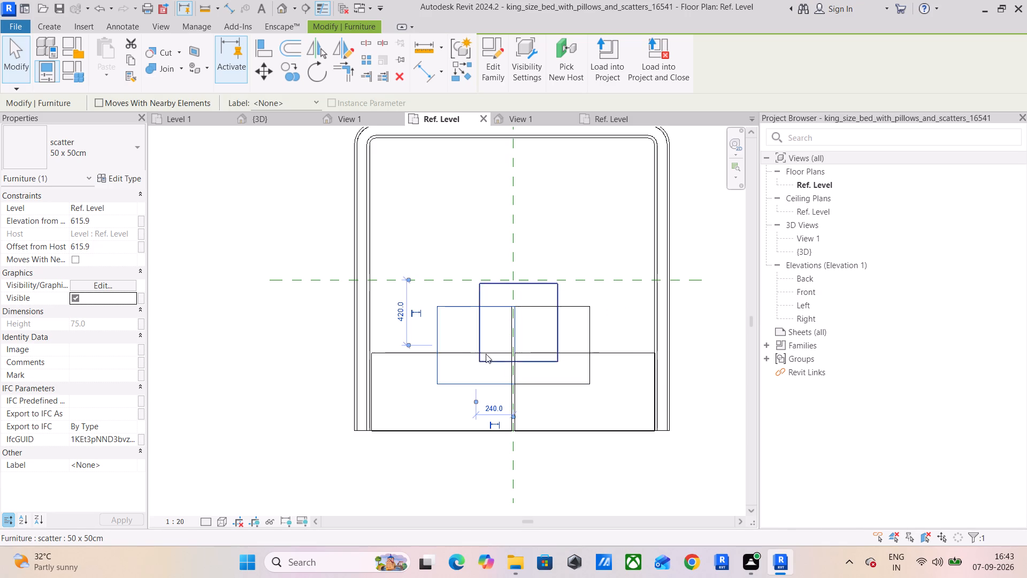
click(432, 453)
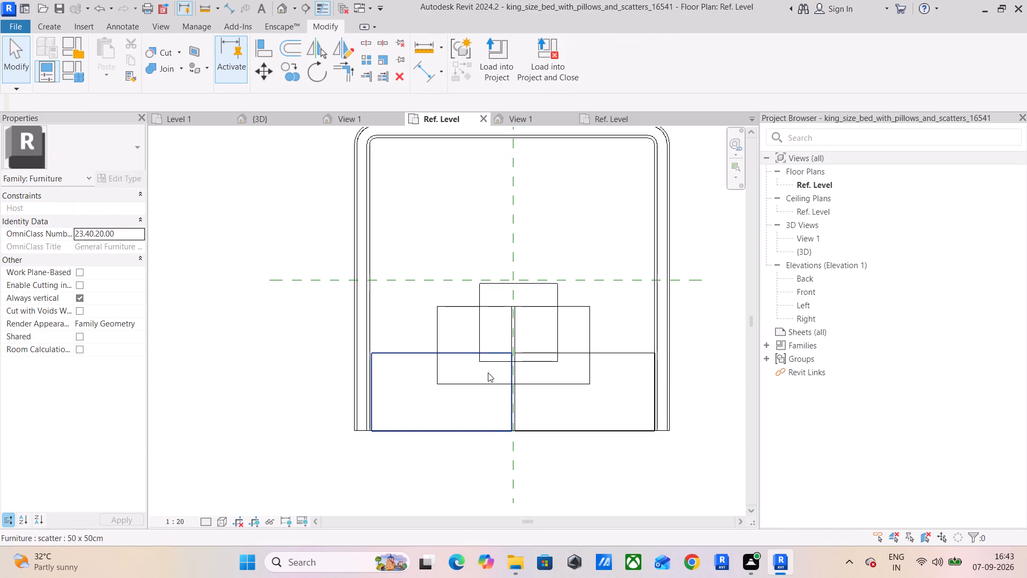
click(493, 360)
click(542, 282)
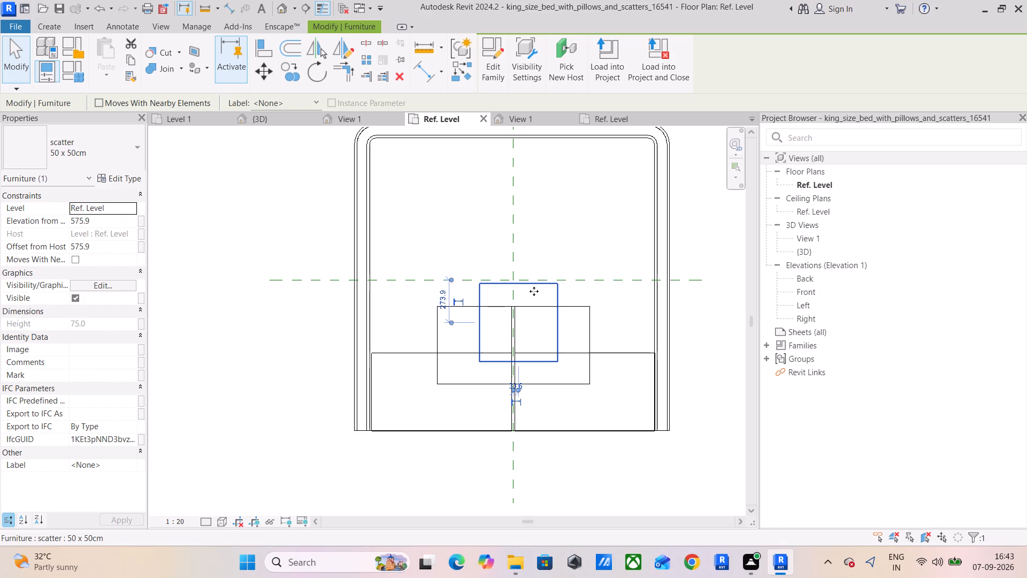
click(681, 330)
scroll(682, 341, down, 2)
middle_drag(684, 356, 650, 398)
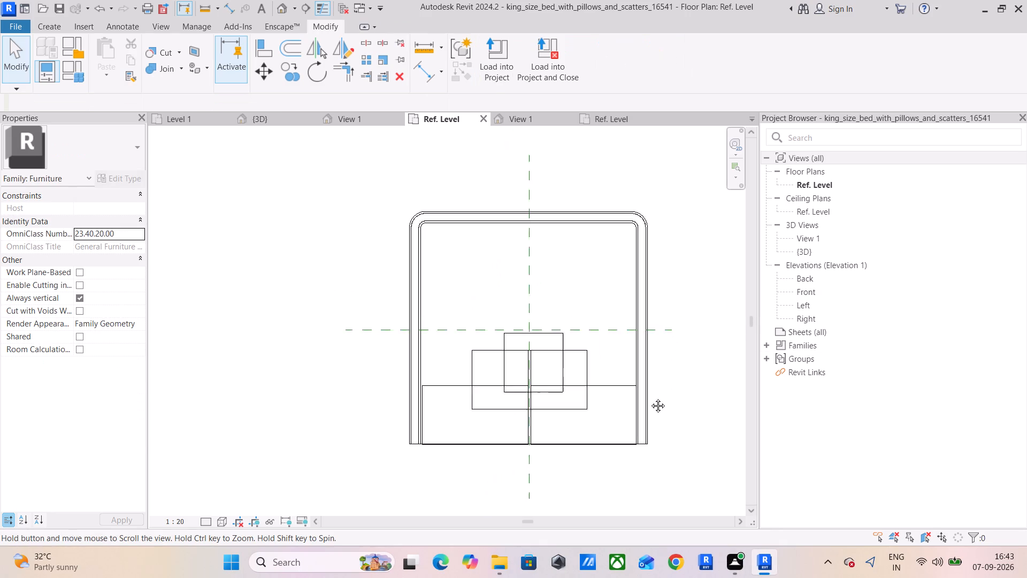
middle_drag(650, 398, 580, 377)
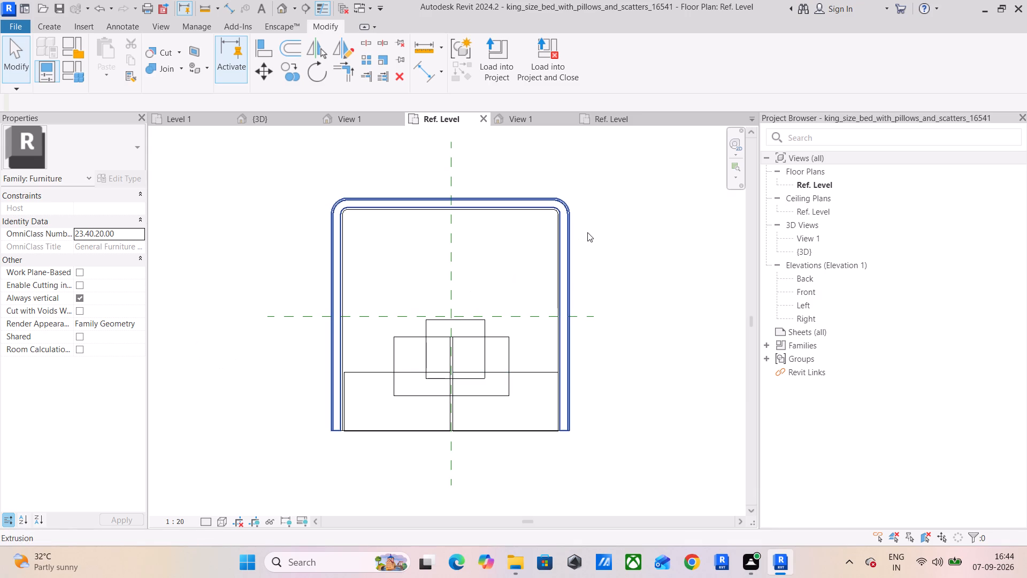
click(631, 187)
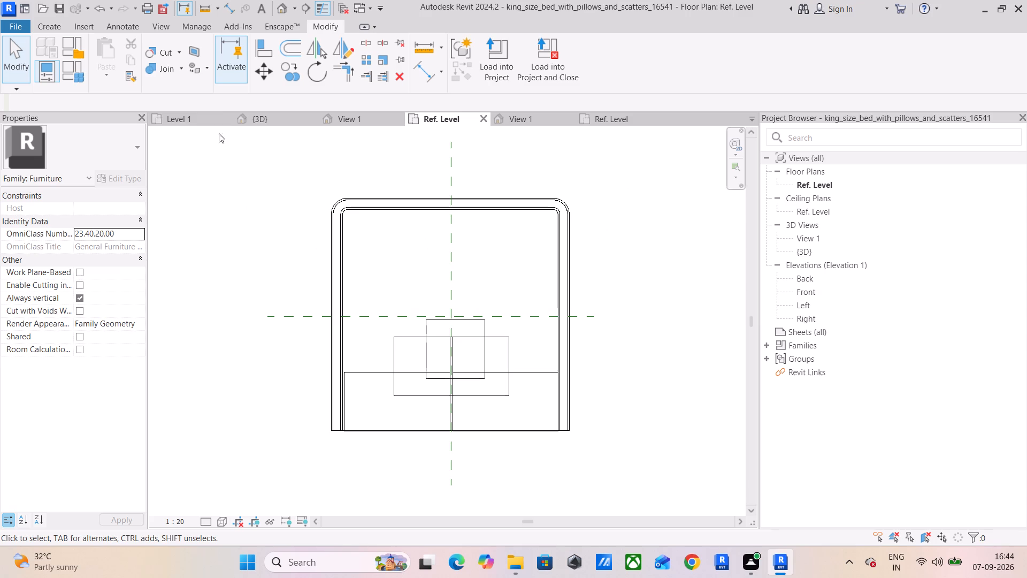
Review the properties of the placed king-size bed and of the project's Level 1 floor plan.
click(183, 119)
drag(624, 217, 476, 341)
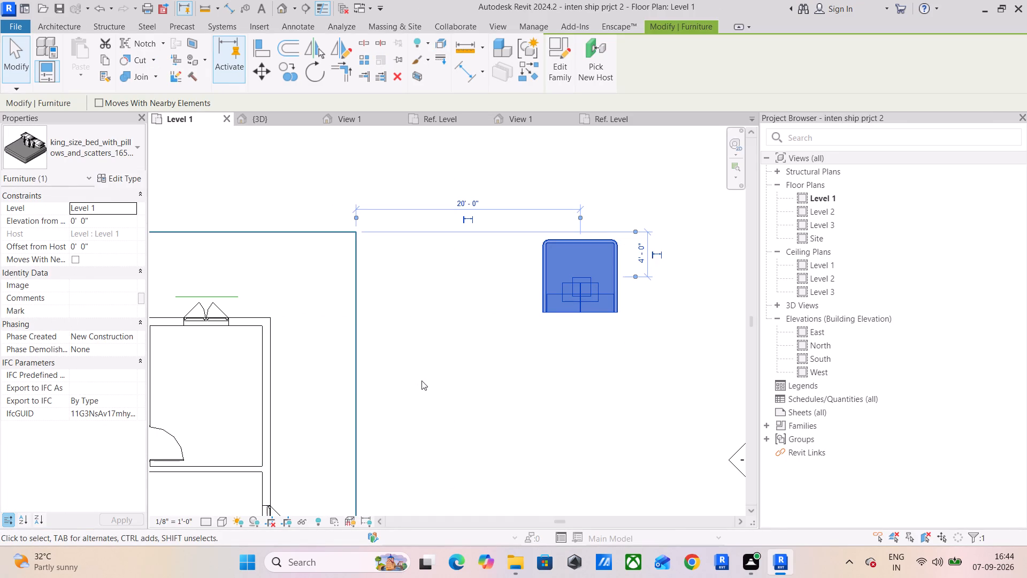
click(425, 380)
click(551, 286)
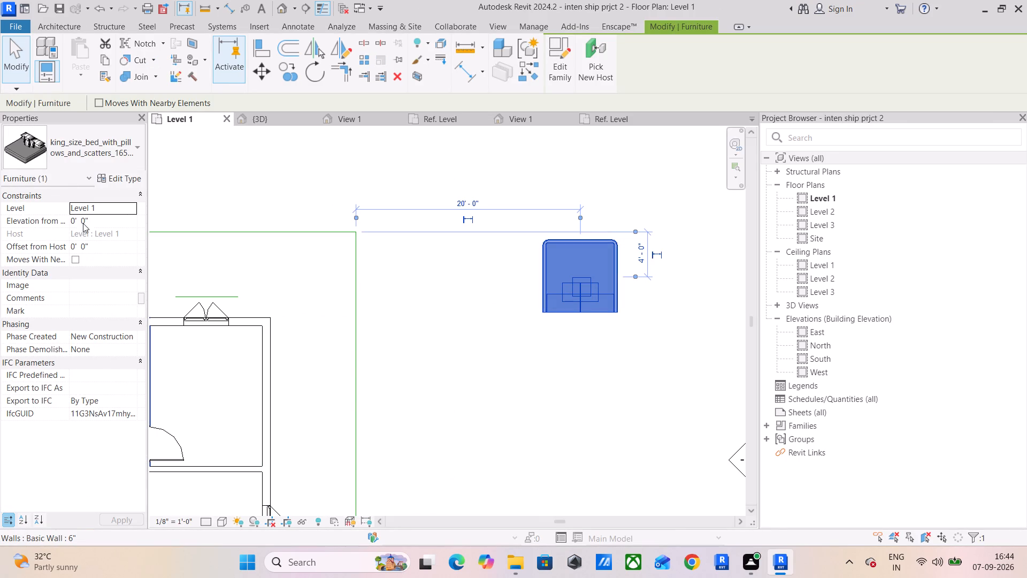
click(420, 343)
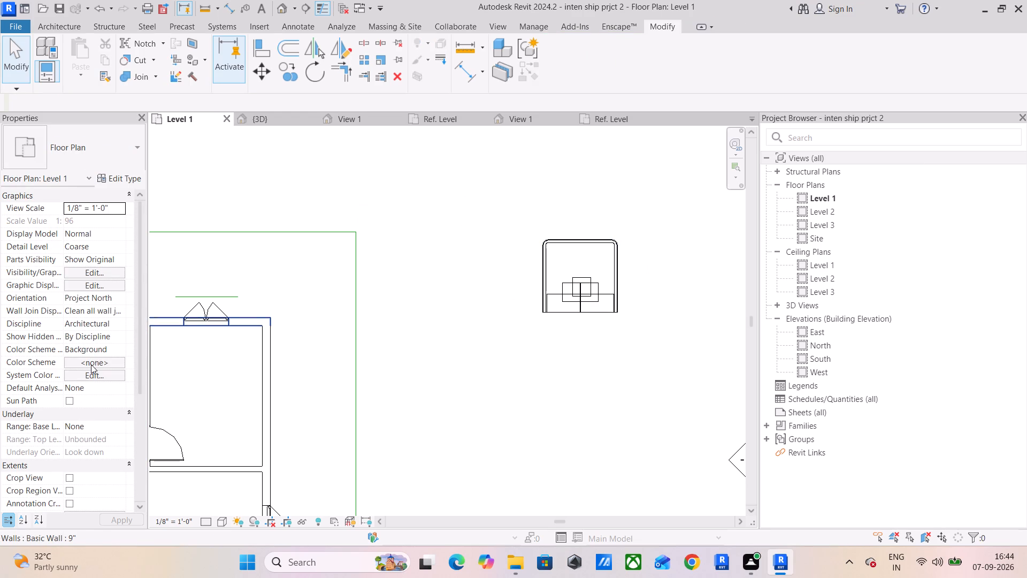
scroll(49, 328, down, 2)
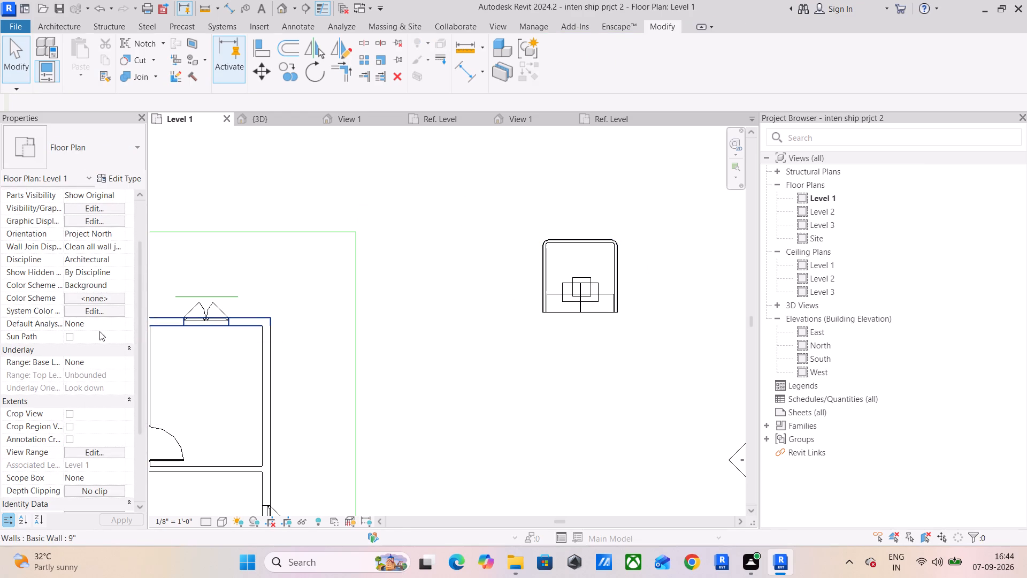
scroll(66, 413, down, 5)
scroll(66, 413, up, 3)
click(538, 296)
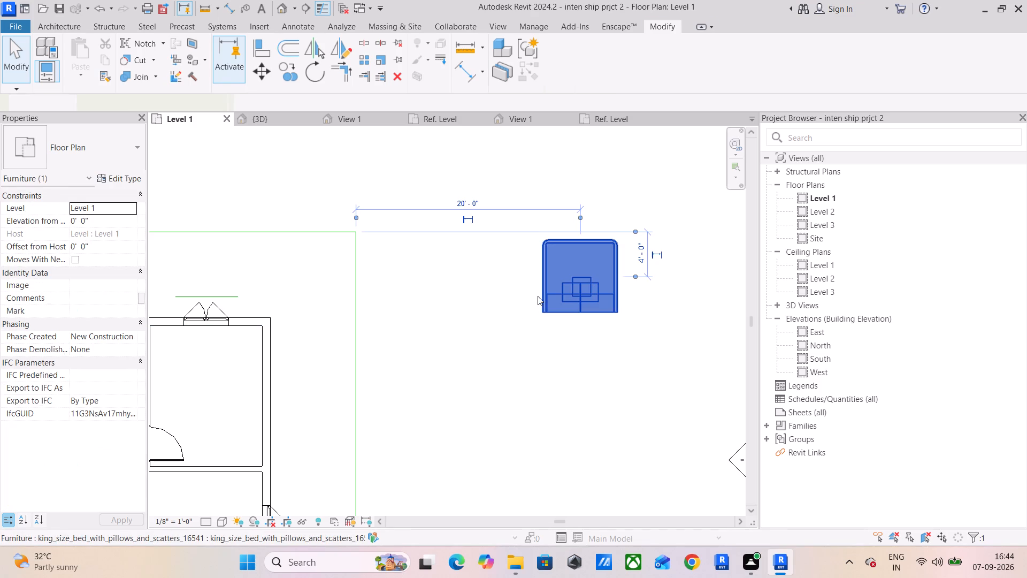
Examine the placed king-size bed beside the building in the project's 3D view.
click(252, 114)
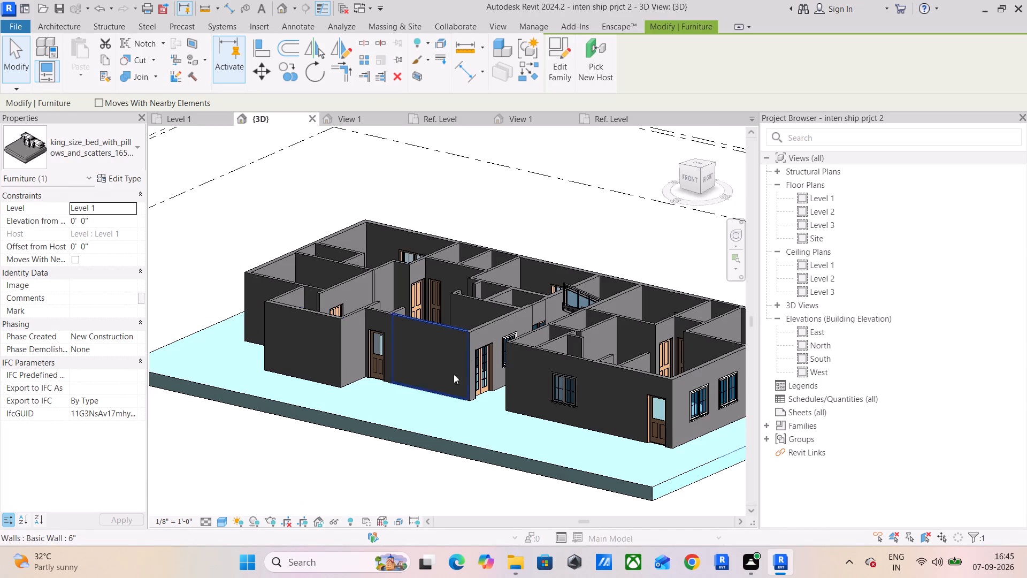
middle_drag(456, 359, 193, 268)
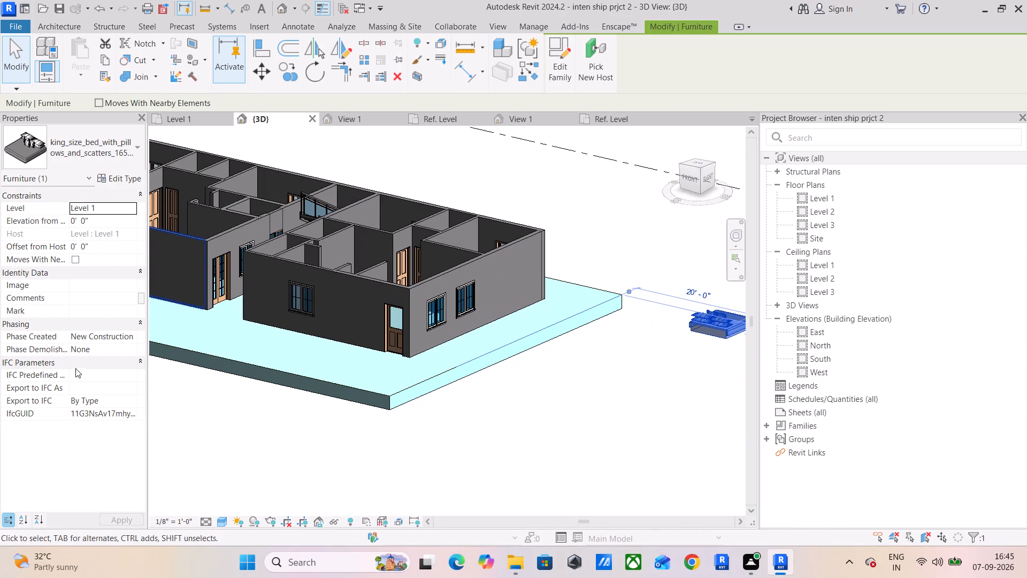
click(507, 480)
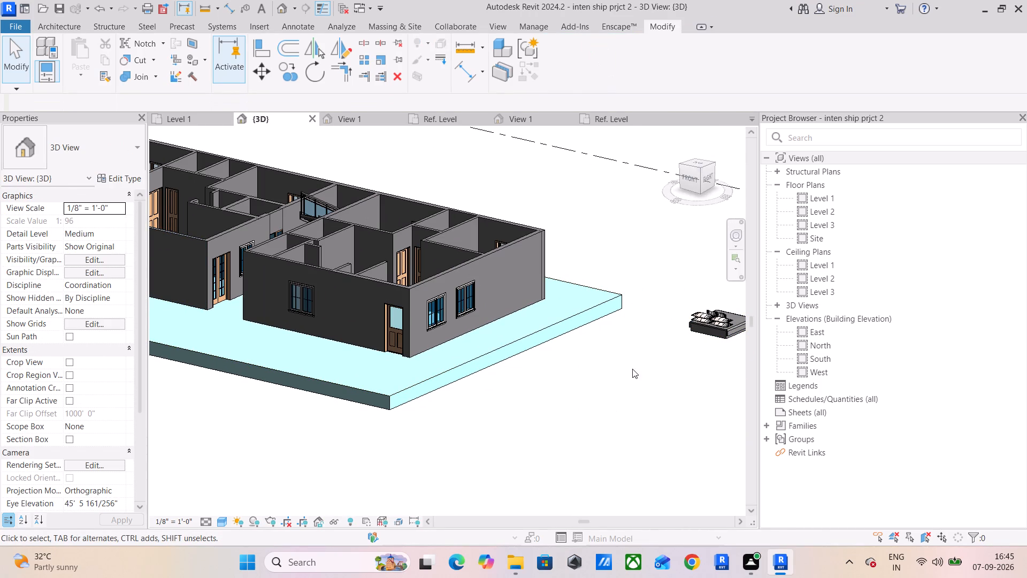
middle_drag(637, 419, 583, 492)
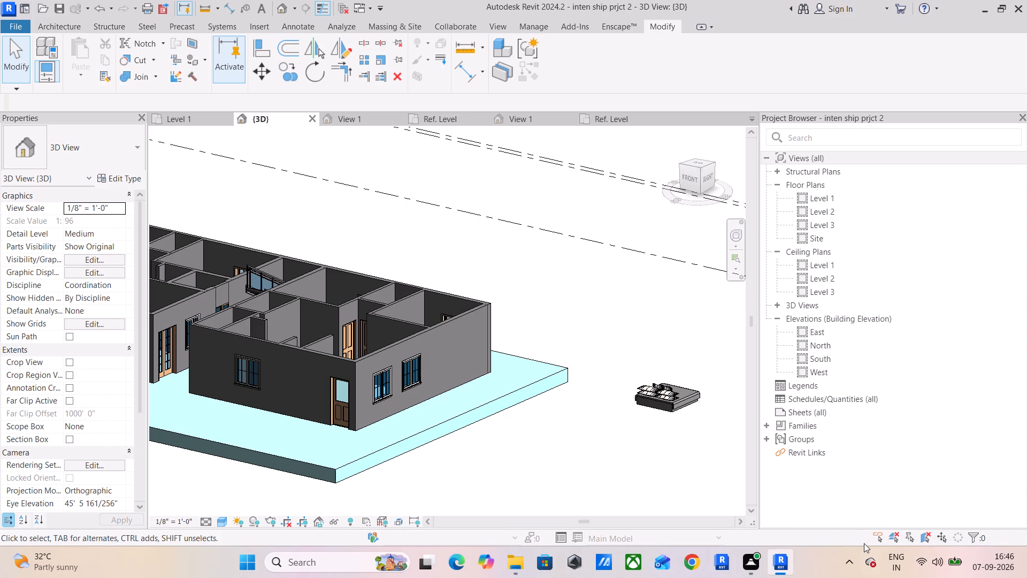
shift+middle_drag(867, 545, 921, 577)
shift+middle_drag(389, 309, 491, 369)
shift+middle_drag(484, 400, 439, 457)
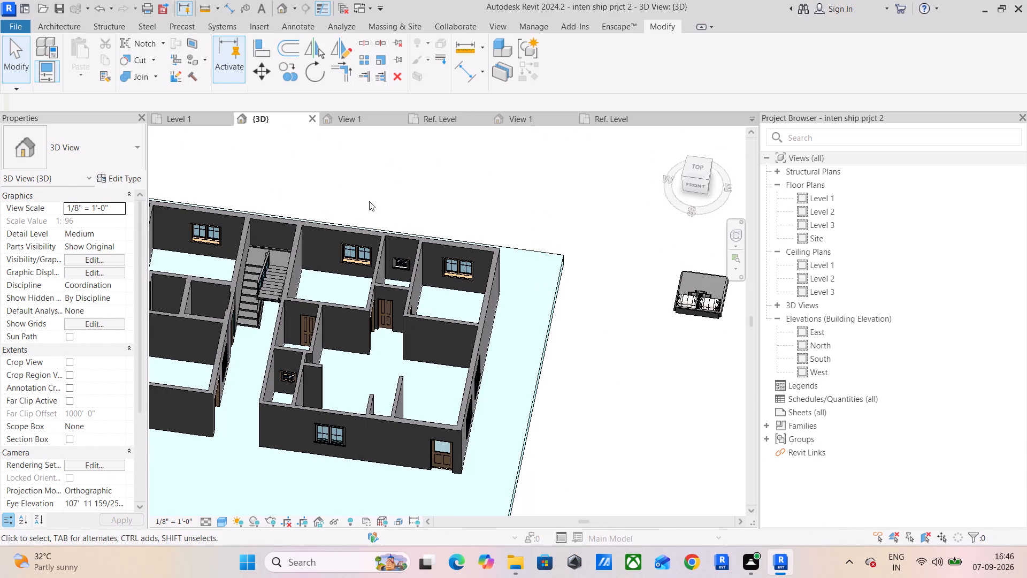
On the Level 1 plan, relocate the model line above the window to just below the bed, horizontal and about 15' long.
click(202, 122)
scroll(431, 264, down, 3)
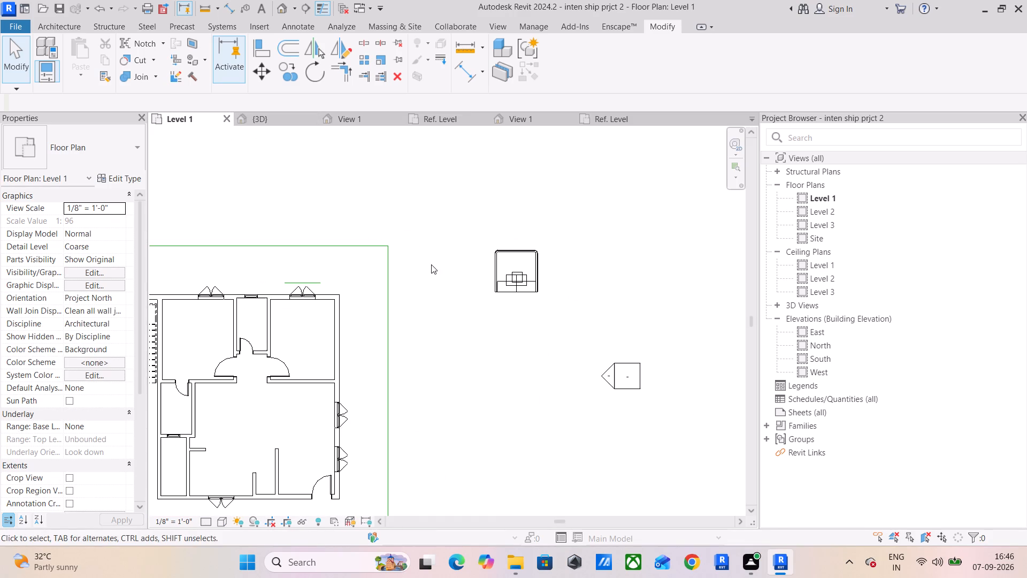
scroll(431, 264, down, 1)
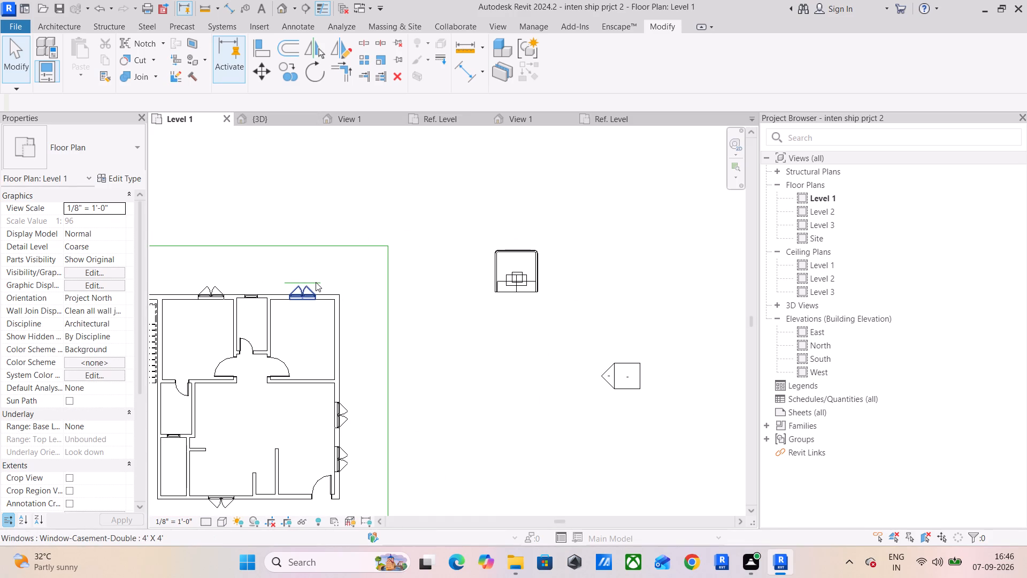
click(316, 282)
click(315, 280)
drag(314, 280, 326, 283)
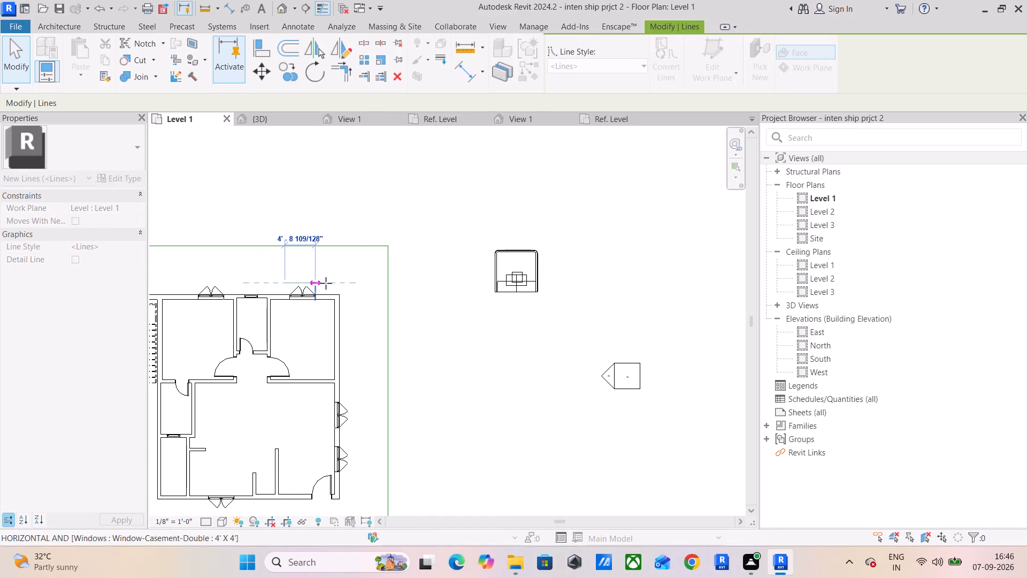
drag(326, 283, 596, 313)
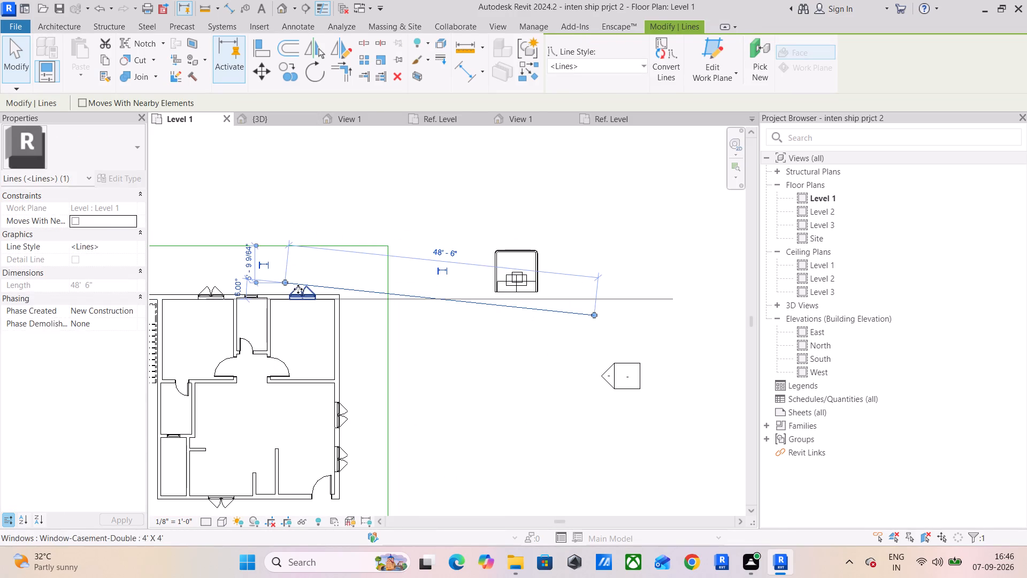
drag(284, 279, 489, 320)
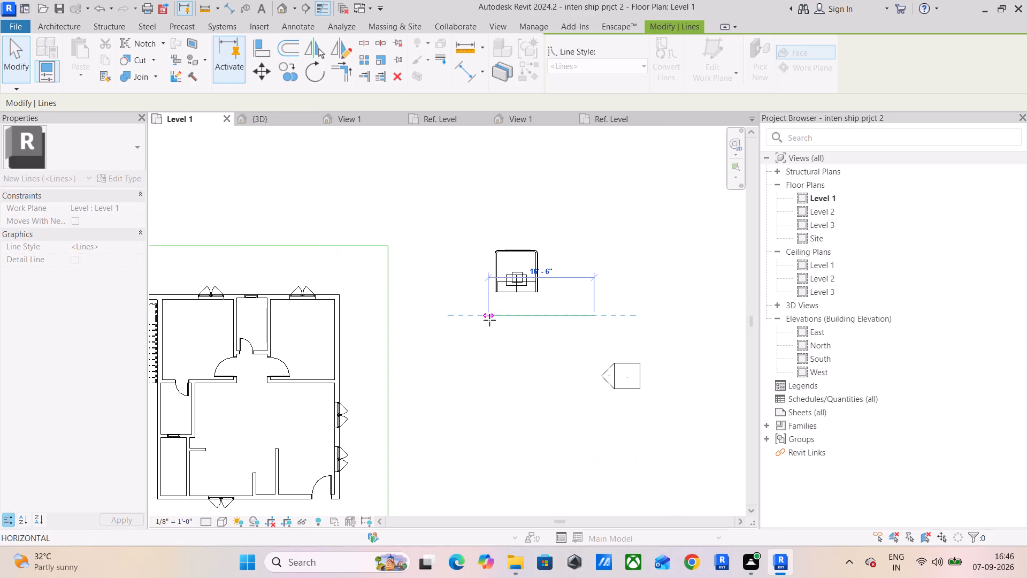
drag(489, 320, 498, 318)
click(677, 262)
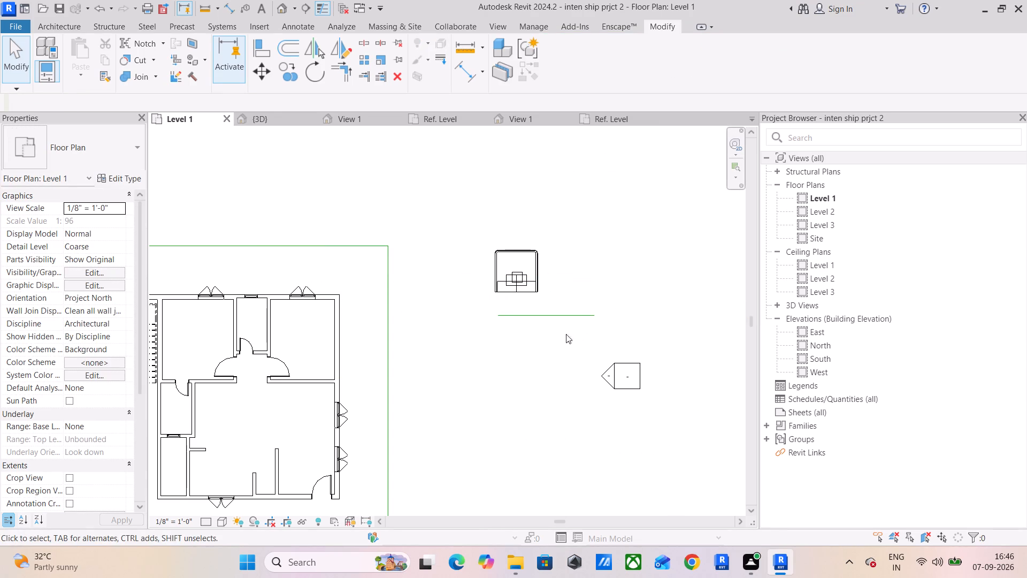
Set the length of the model line below the bed to 5'7".
click(537, 313)
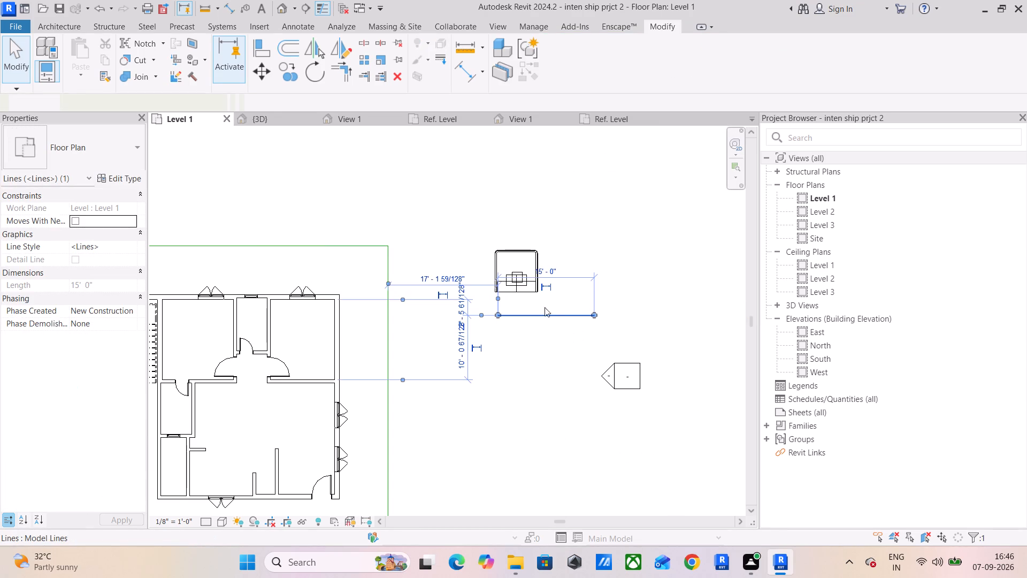
click(548, 271)
text(5'7")
key(Return)
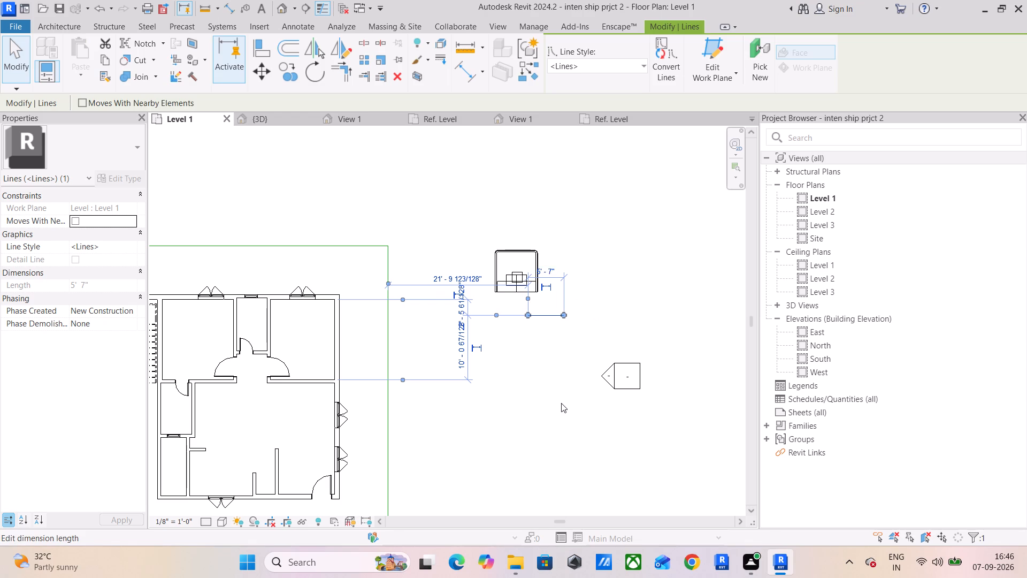
click(558, 405)
scroll(511, 291, up, 4)
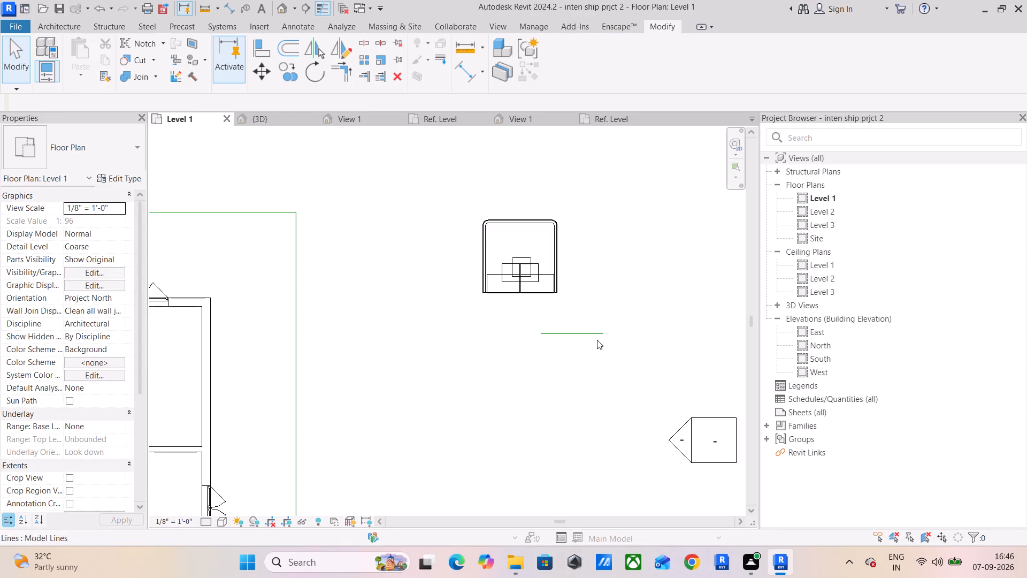
Move the king-size bed down so its pillow-end edge sits just above the 5'7" model line.
click(595, 332)
click(574, 398)
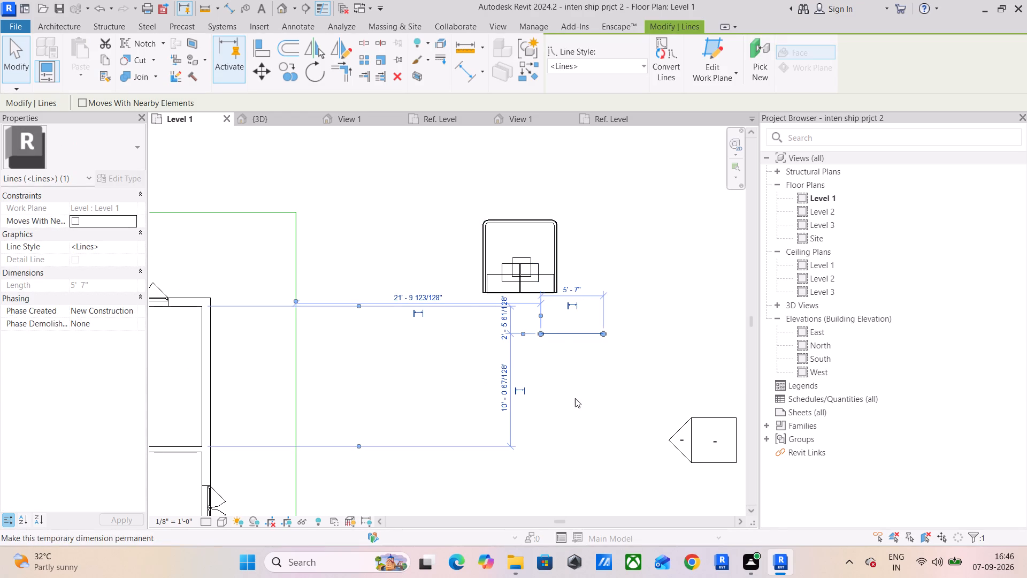
click(508, 286)
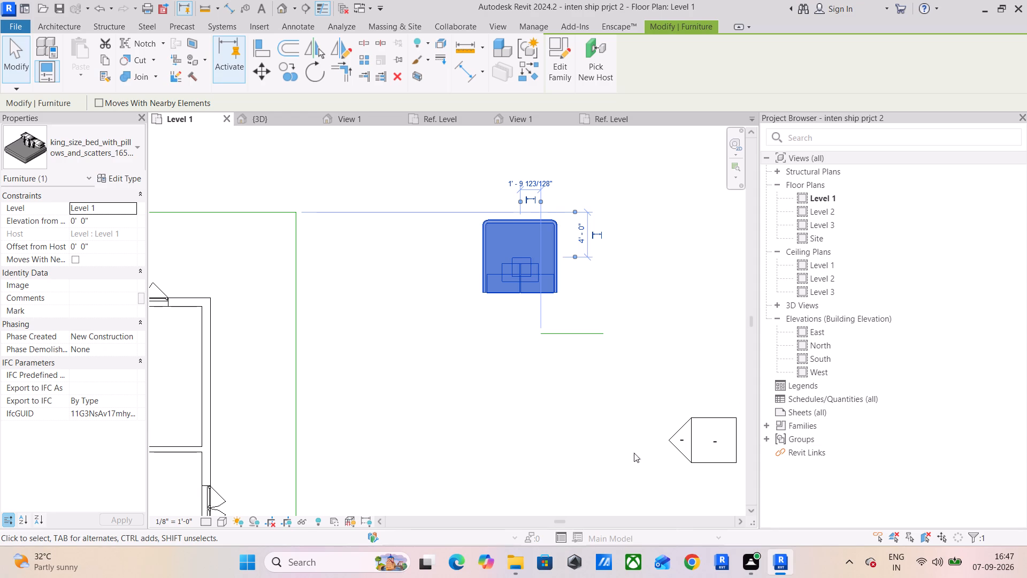
scroll(562, 354, up, 5)
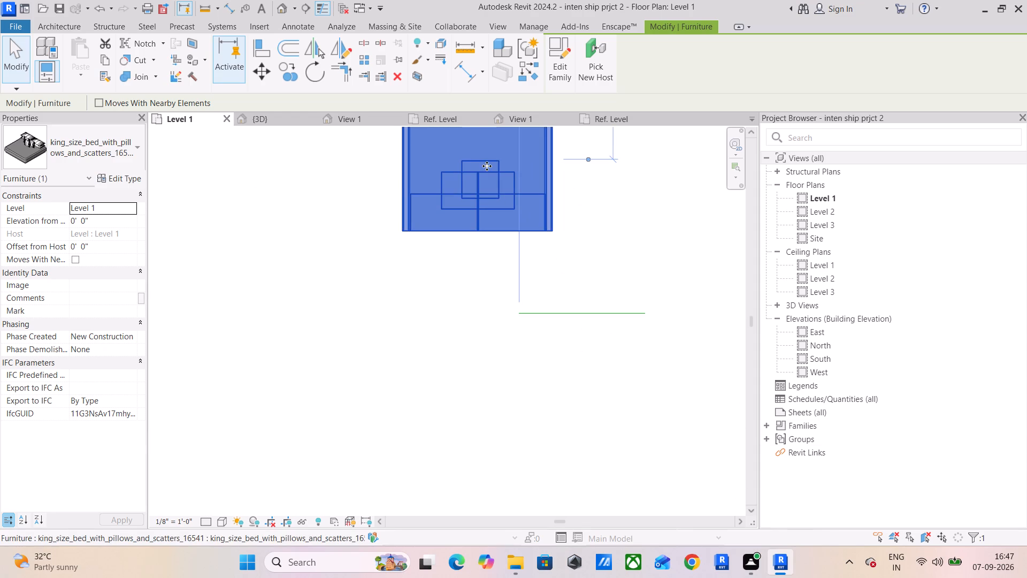
drag(487, 166, 588, 238)
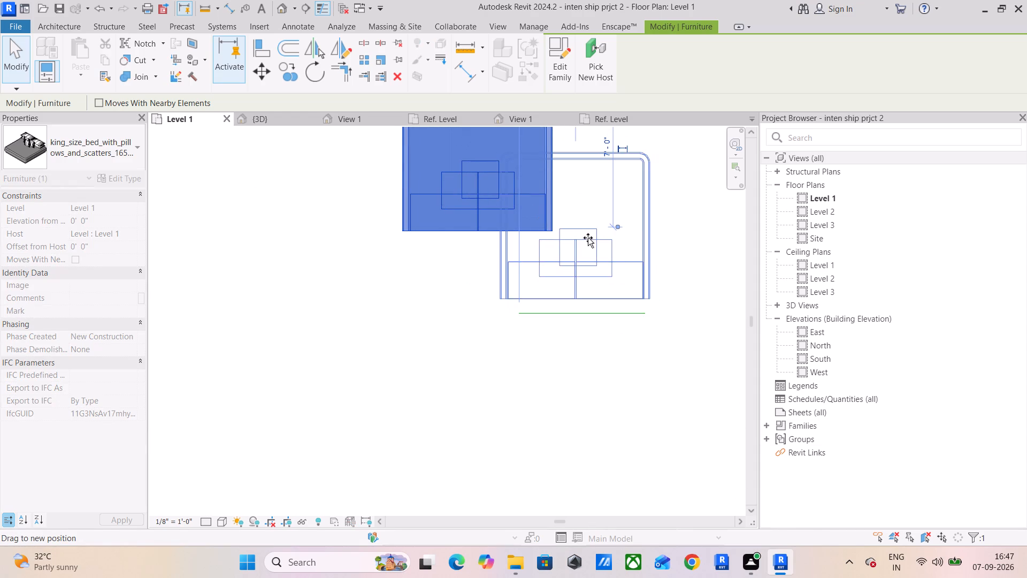
drag(588, 238, 591, 241)
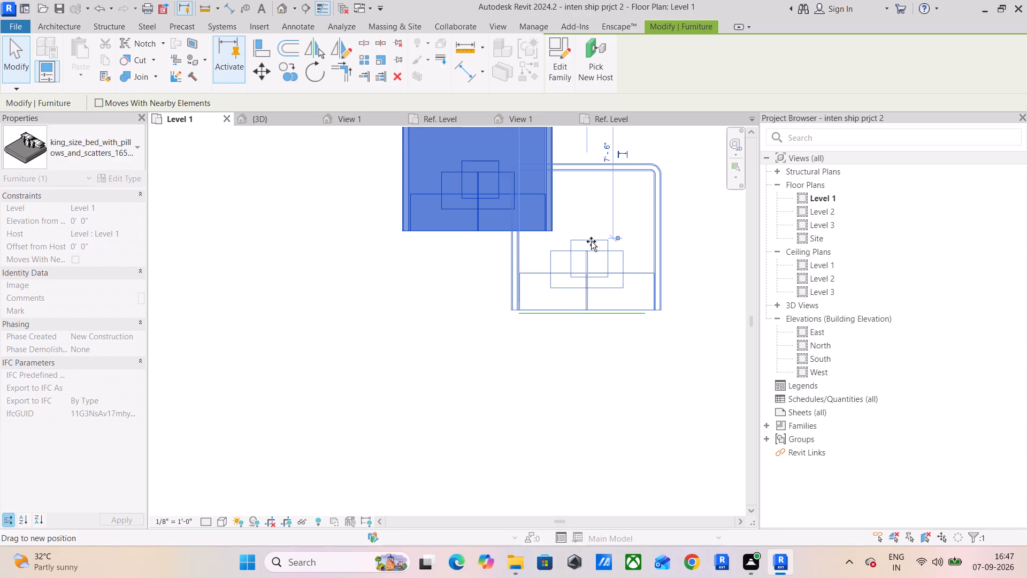
drag(591, 241, 590, 244)
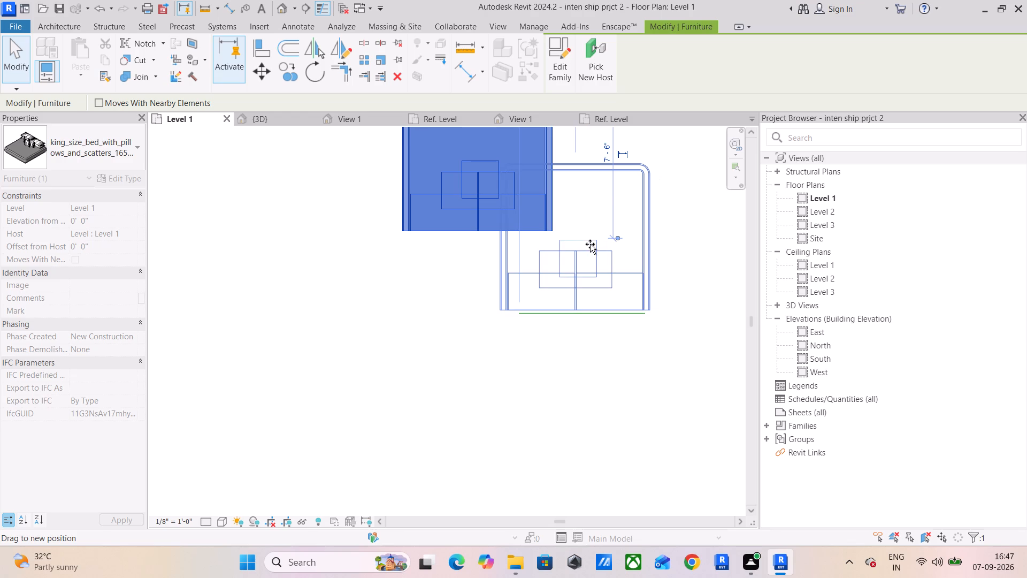
drag(590, 244, 591, 245)
click(593, 400)
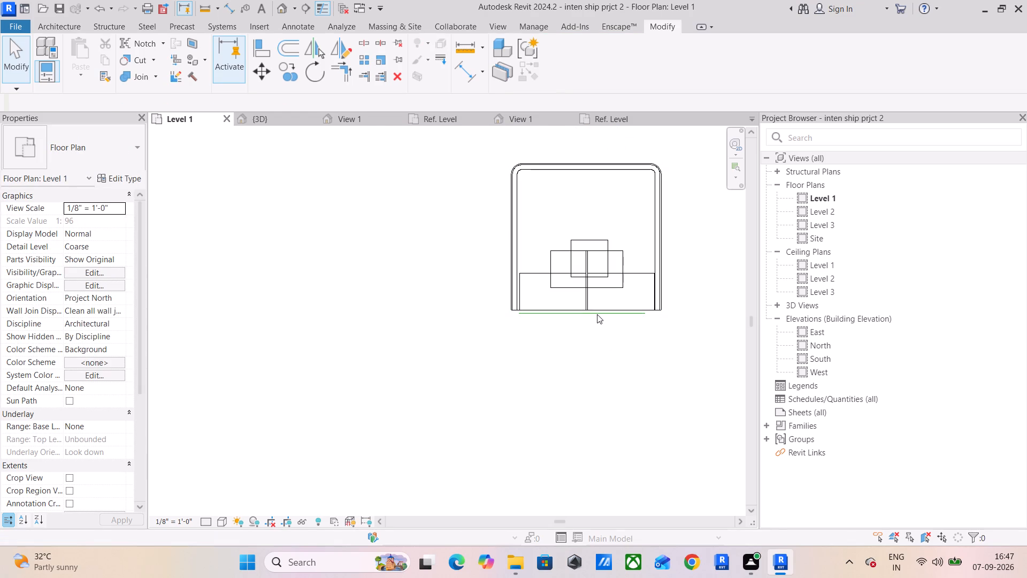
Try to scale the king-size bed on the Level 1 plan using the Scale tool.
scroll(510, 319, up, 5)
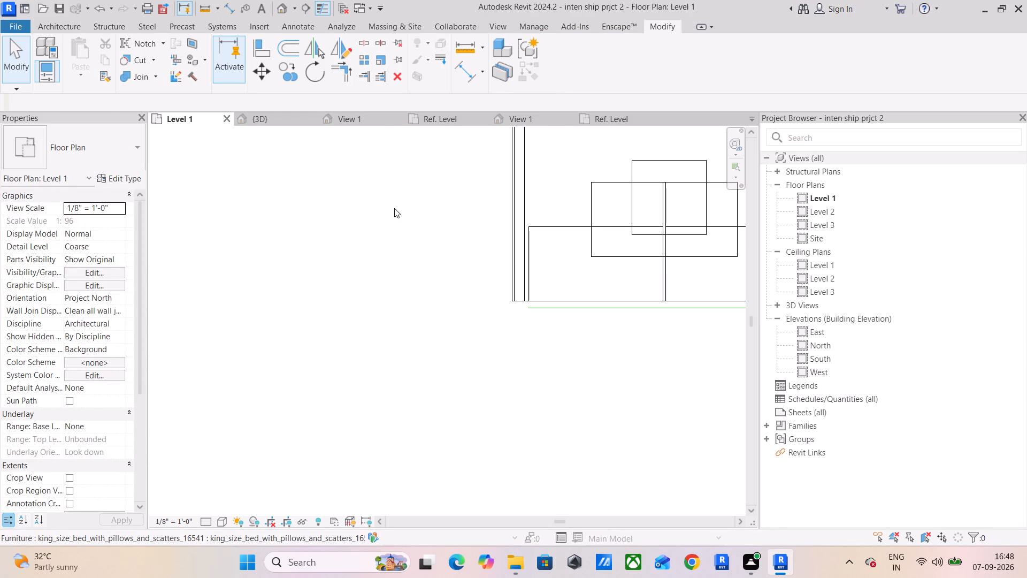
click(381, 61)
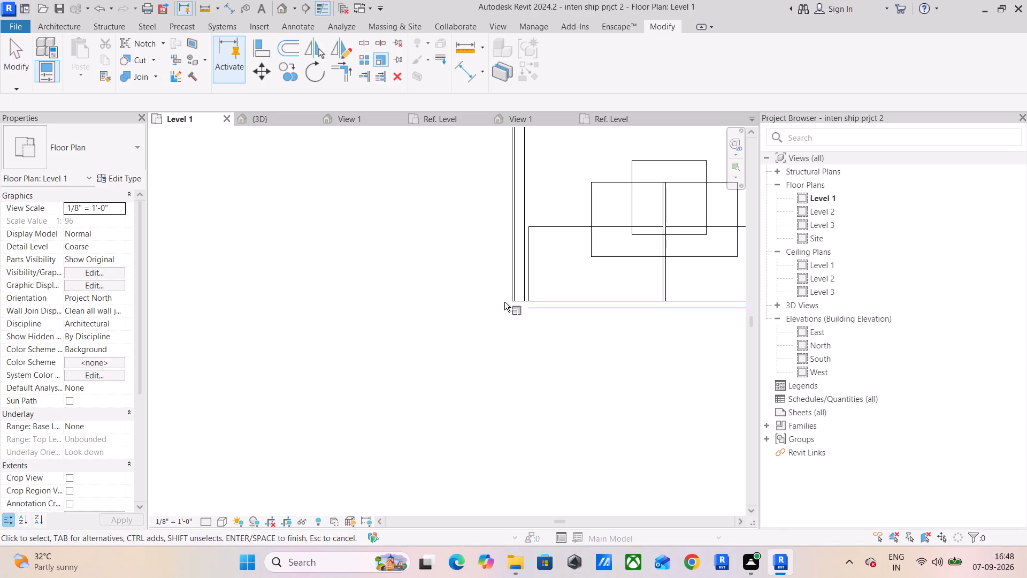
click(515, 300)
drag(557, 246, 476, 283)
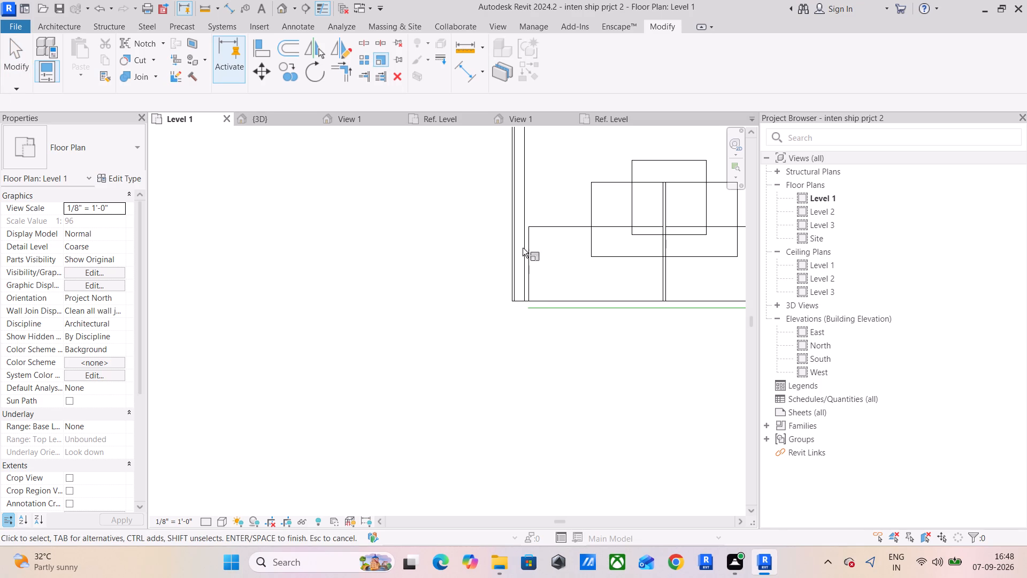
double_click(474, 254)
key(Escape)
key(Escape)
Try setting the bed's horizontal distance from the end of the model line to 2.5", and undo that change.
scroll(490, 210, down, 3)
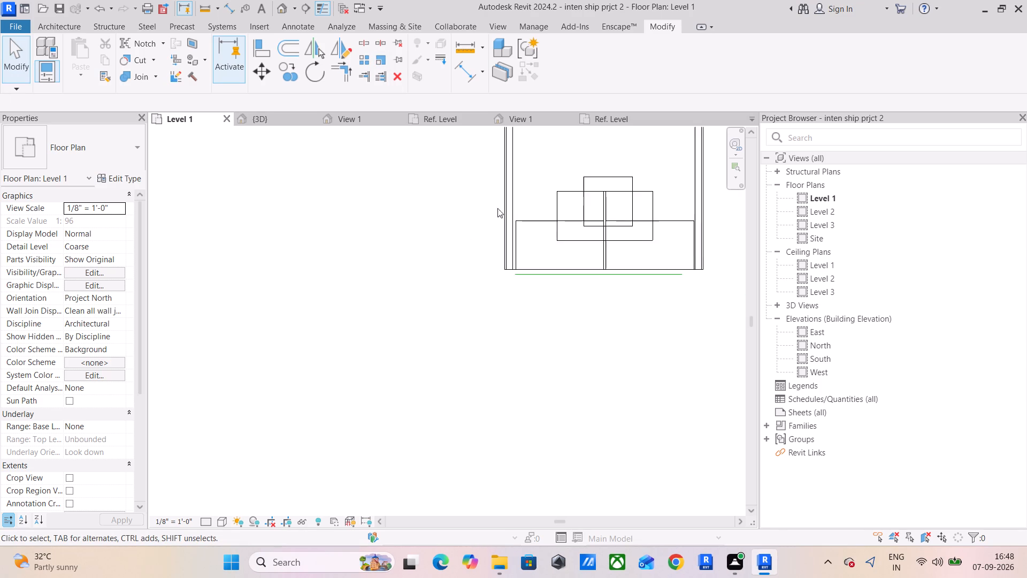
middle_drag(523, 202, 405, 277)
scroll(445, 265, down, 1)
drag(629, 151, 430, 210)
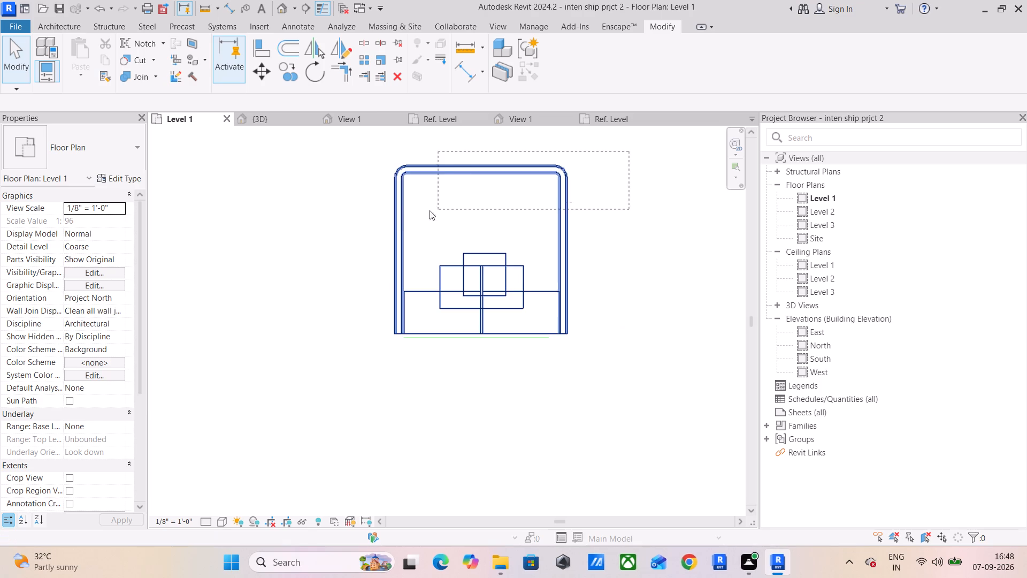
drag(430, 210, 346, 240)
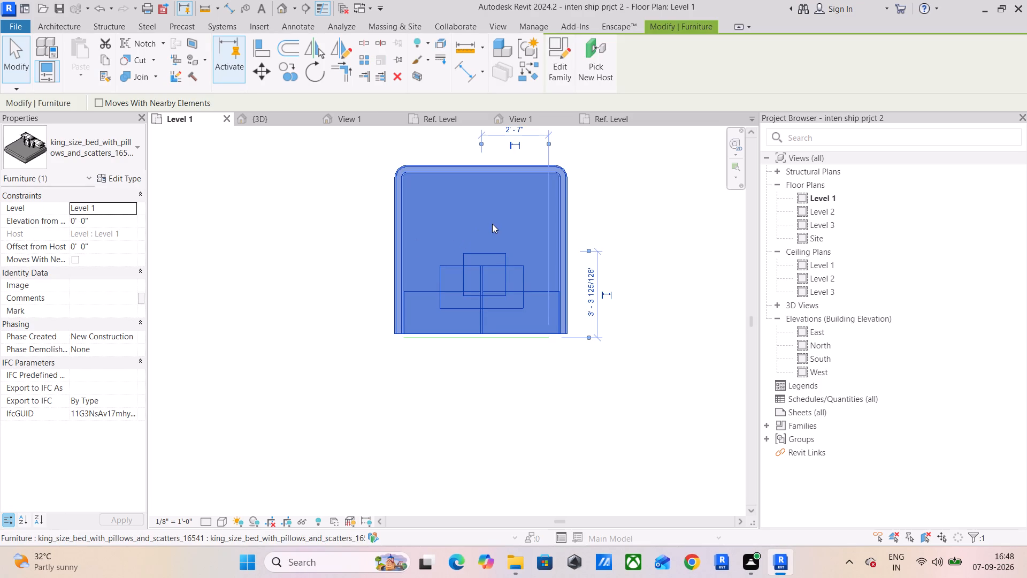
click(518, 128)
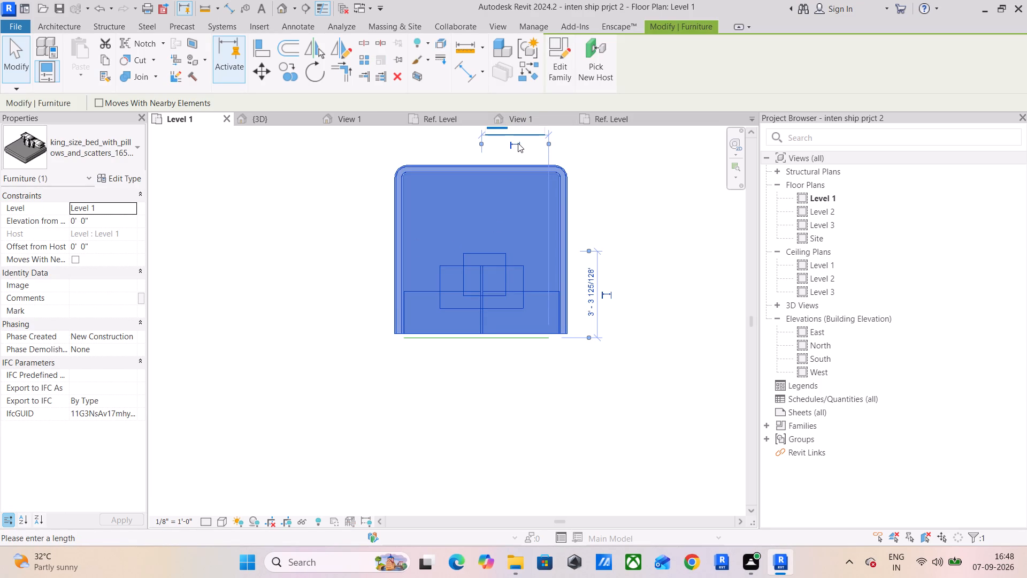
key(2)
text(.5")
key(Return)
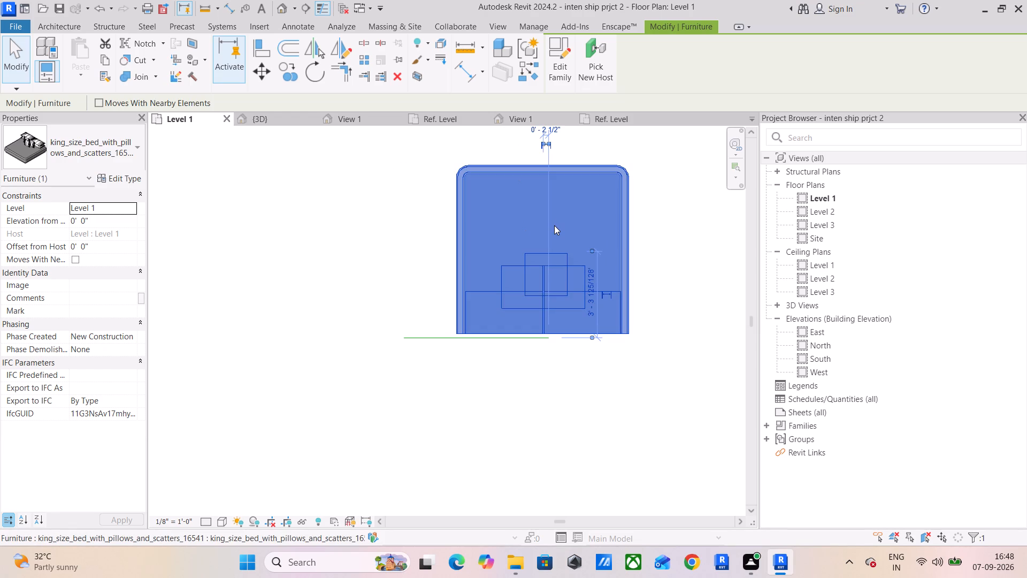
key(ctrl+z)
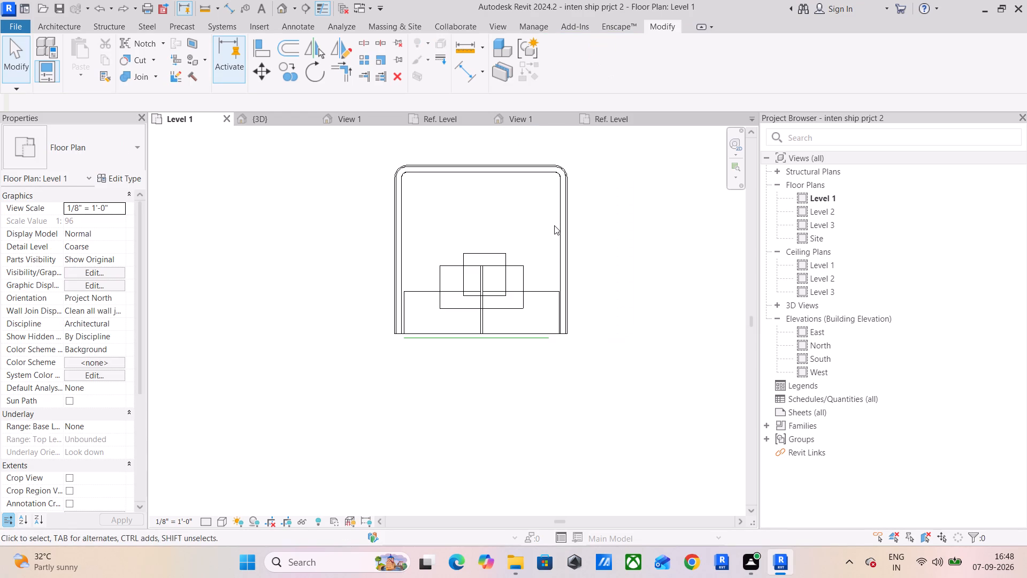
Open the placed king-size bed's family for editing.
click(563, 332)
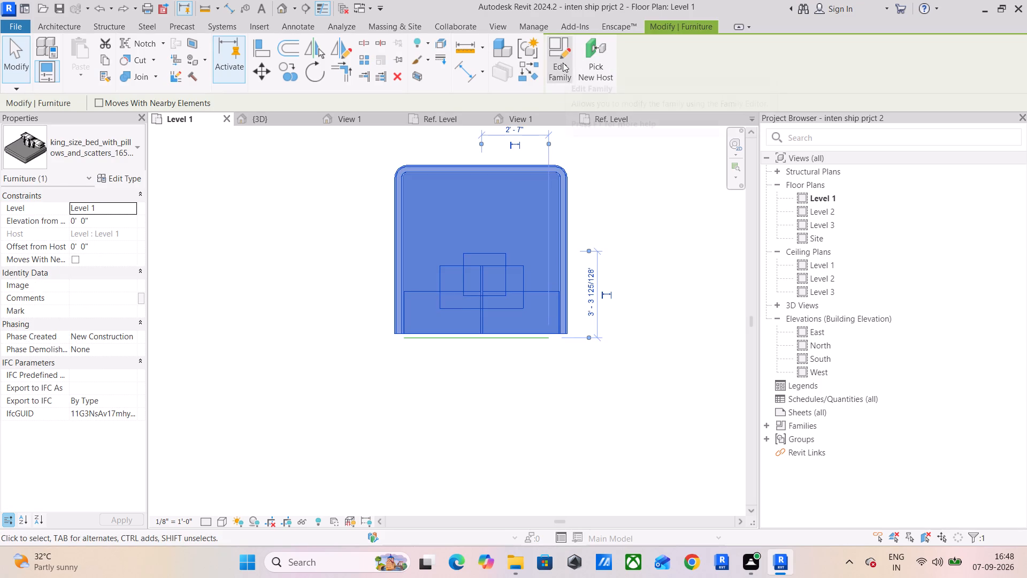
click(563, 62)
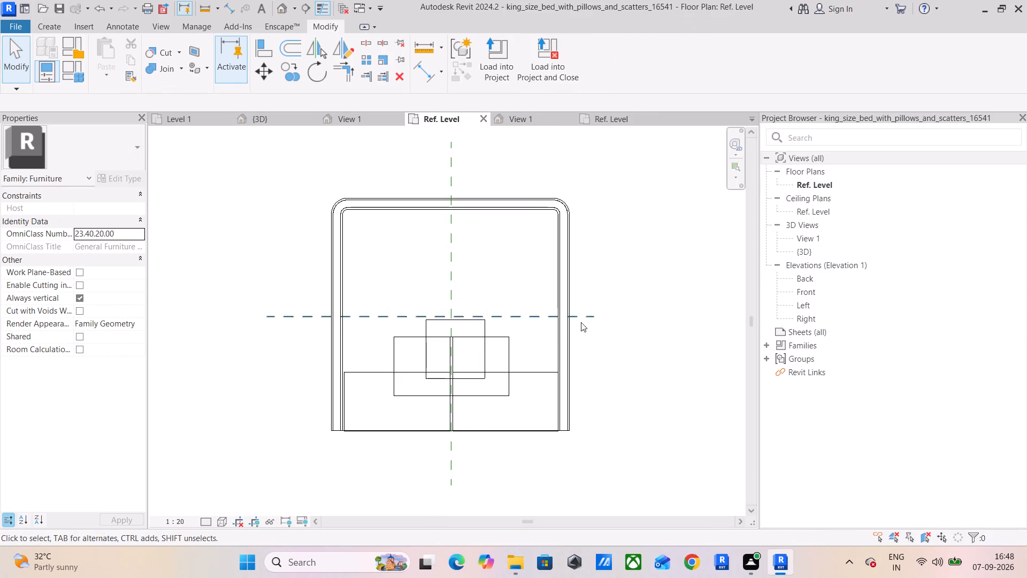
Examine the properties of the bed family's pillows, frame sweep and whole geometry on its Ref. Level plan for a way to resize it.
click(464, 435)
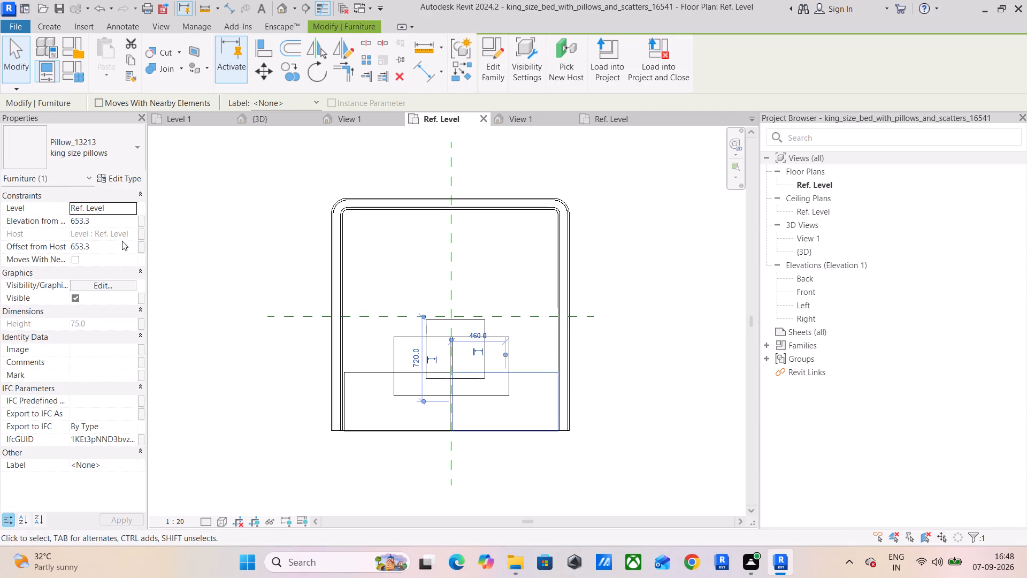
scroll(120, 358, down, 4)
drag(624, 186, 210, 450)
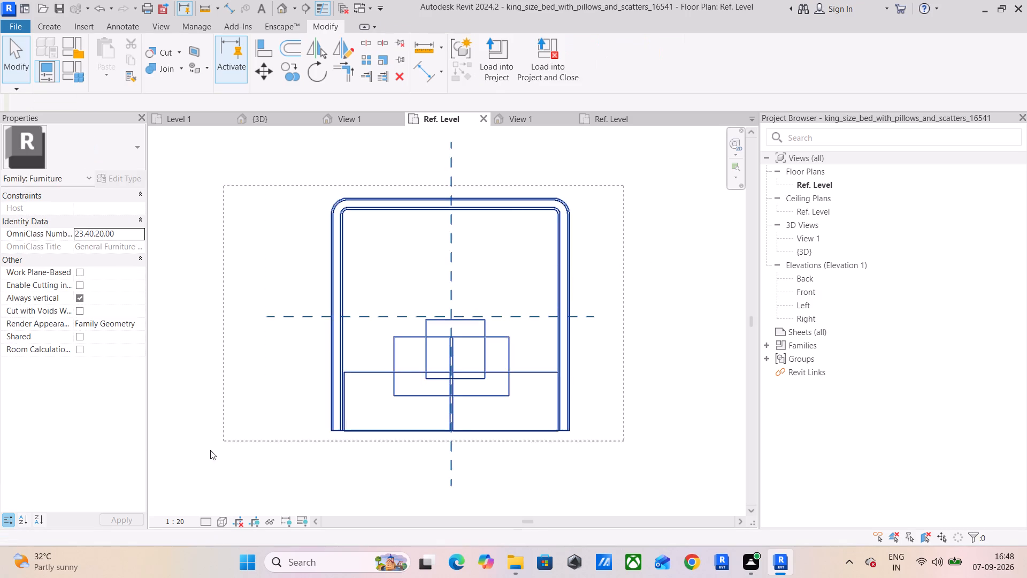
drag(210, 450, 189, 462)
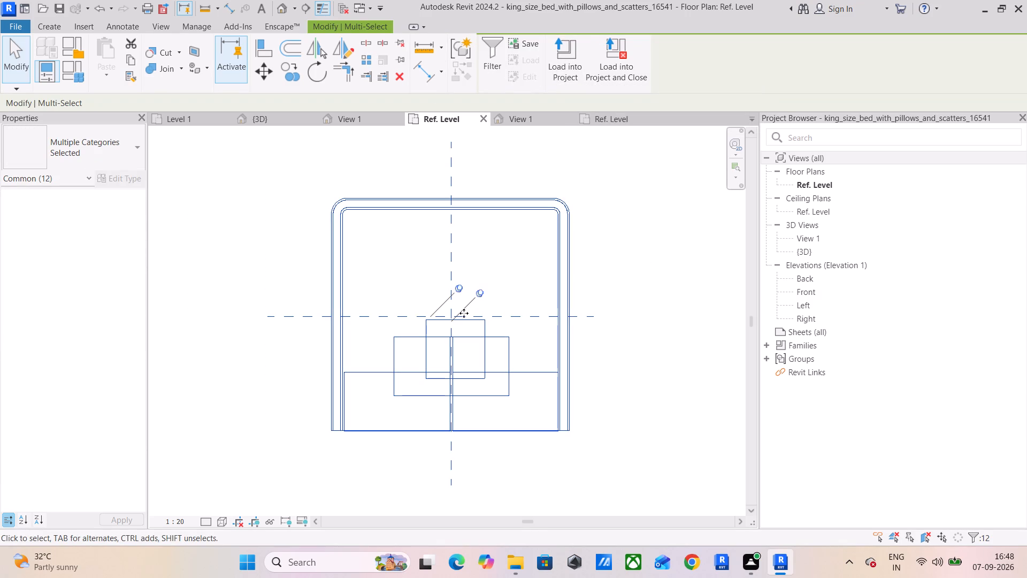
click(622, 356)
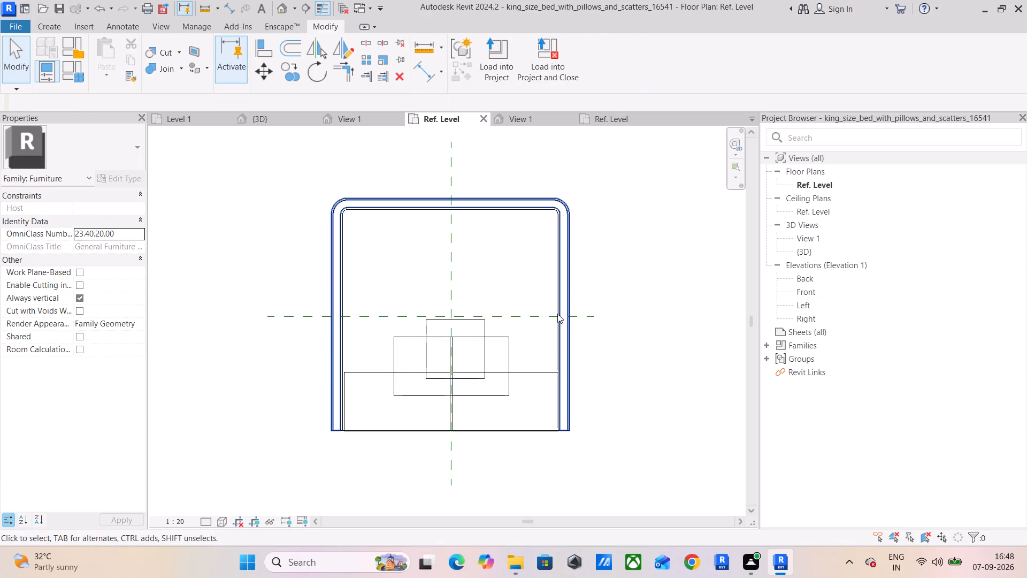
click(567, 219)
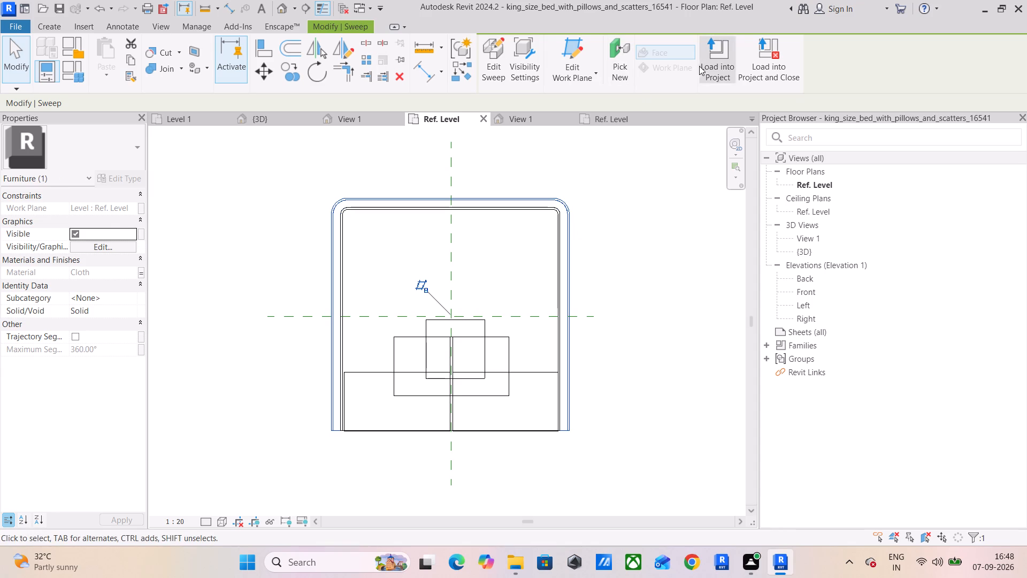
click(684, 199)
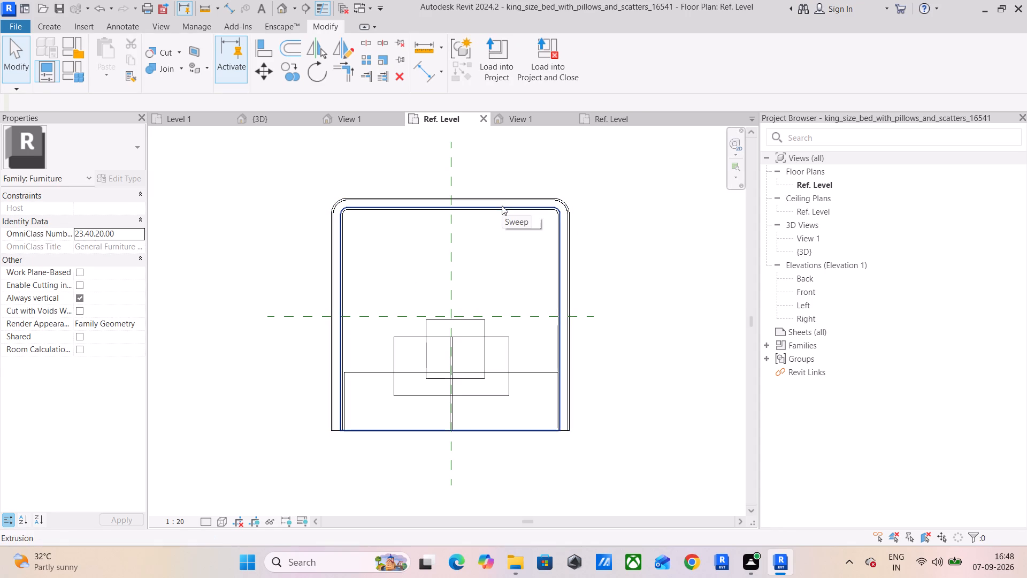
drag(626, 153, 488, 239)
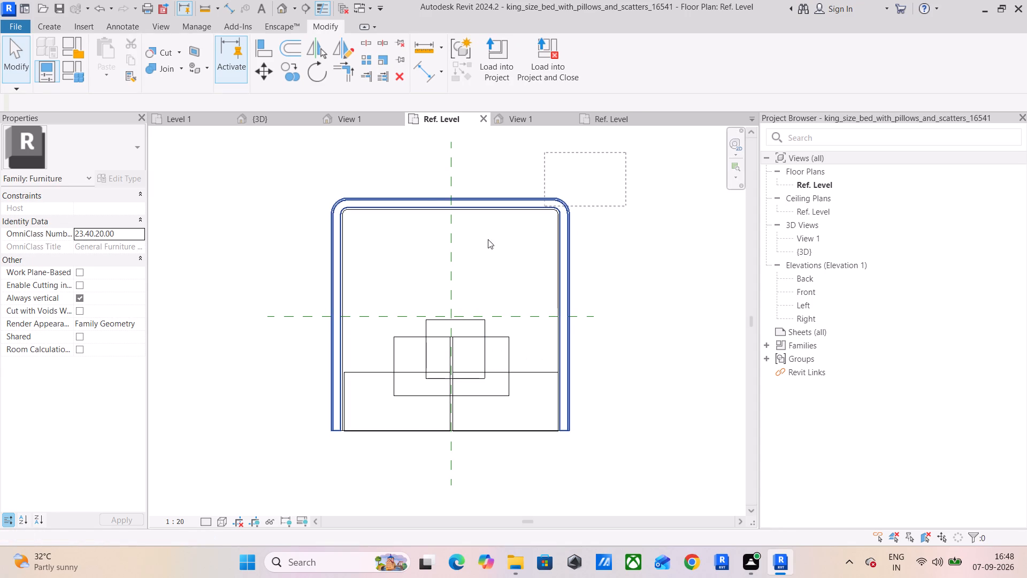
drag(488, 239, 136, 464)
double_click(810, 181)
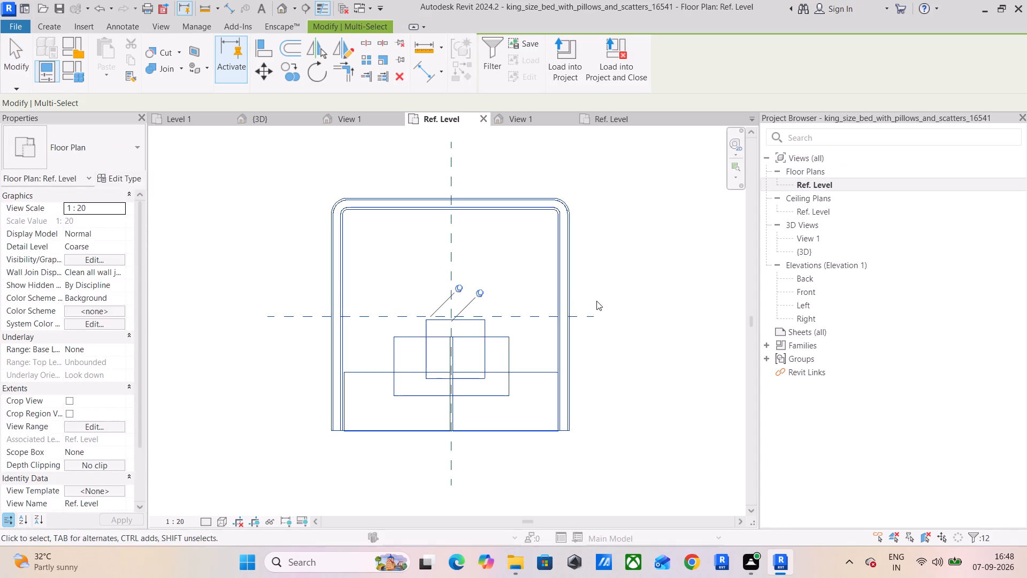
click(509, 345)
click(641, 368)
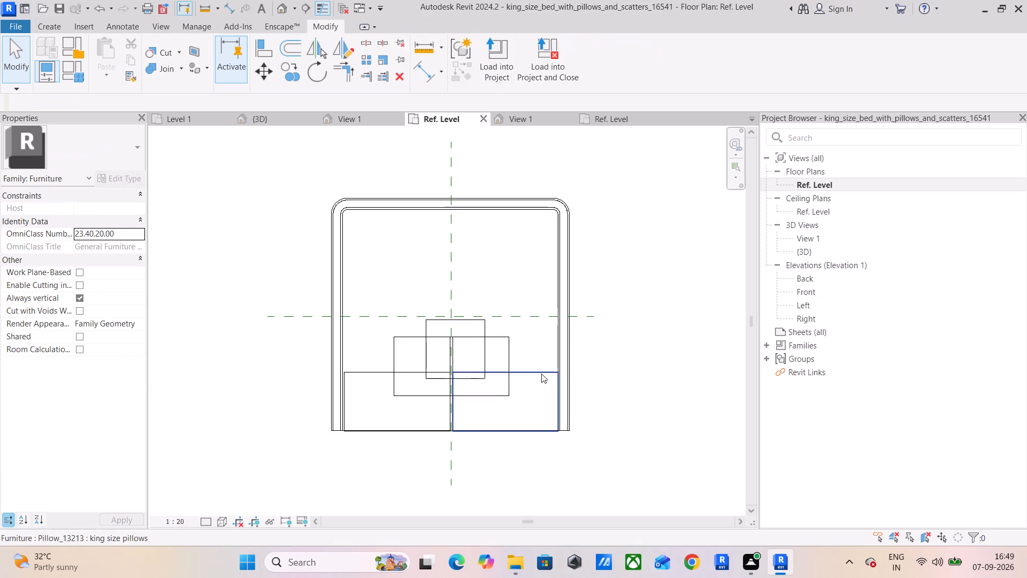
Open the family of the king-size pillow on the bed's plan and examine the properties of its blend geometry.
click(522, 370)
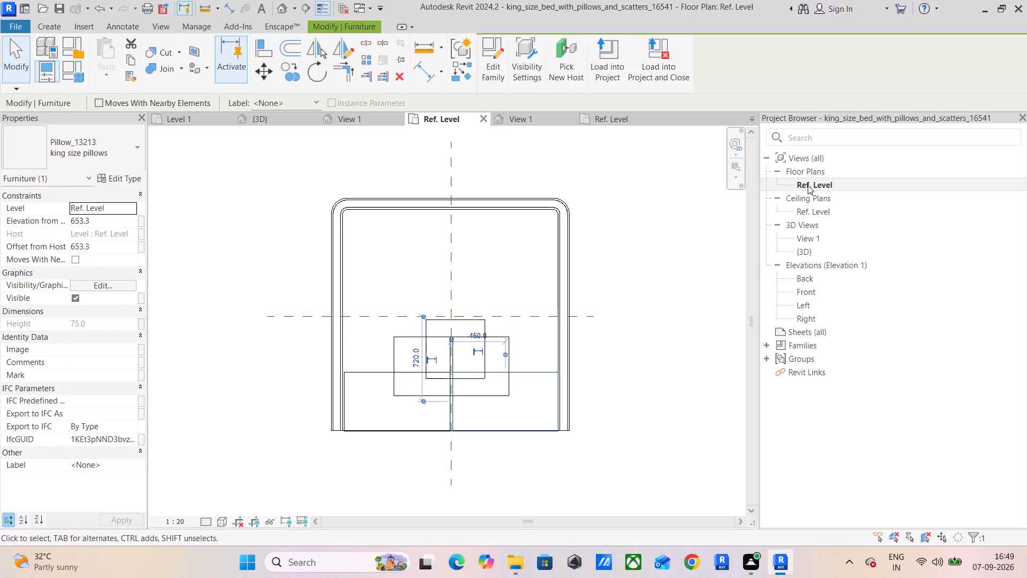
double_click(808, 185)
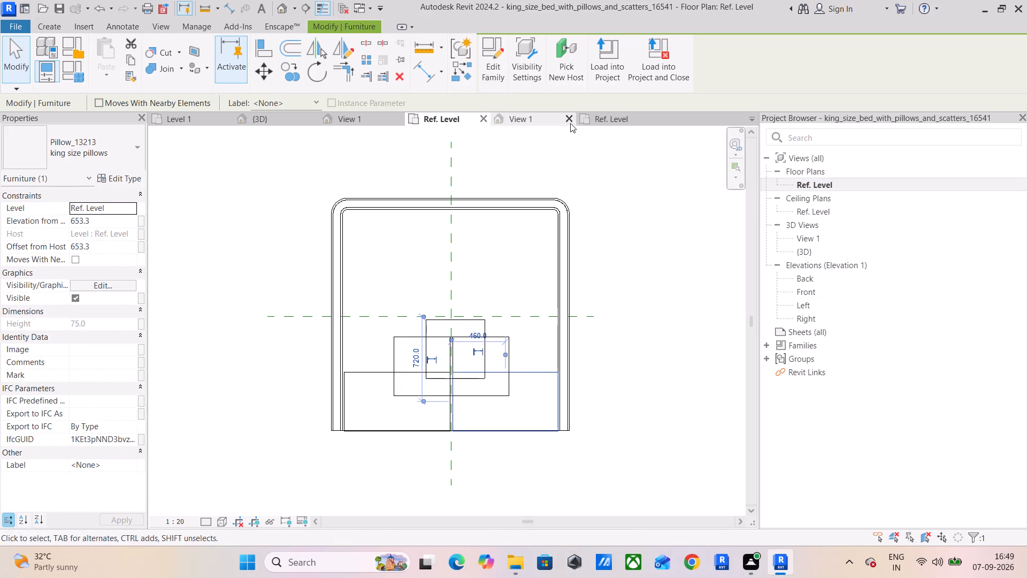
click(480, 71)
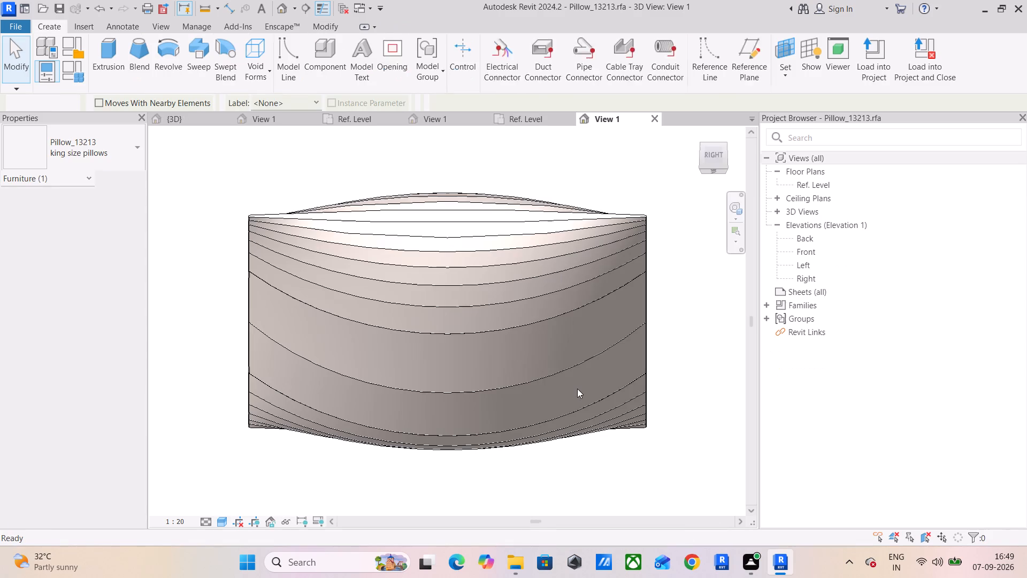
scroll(556, 329, down, 5)
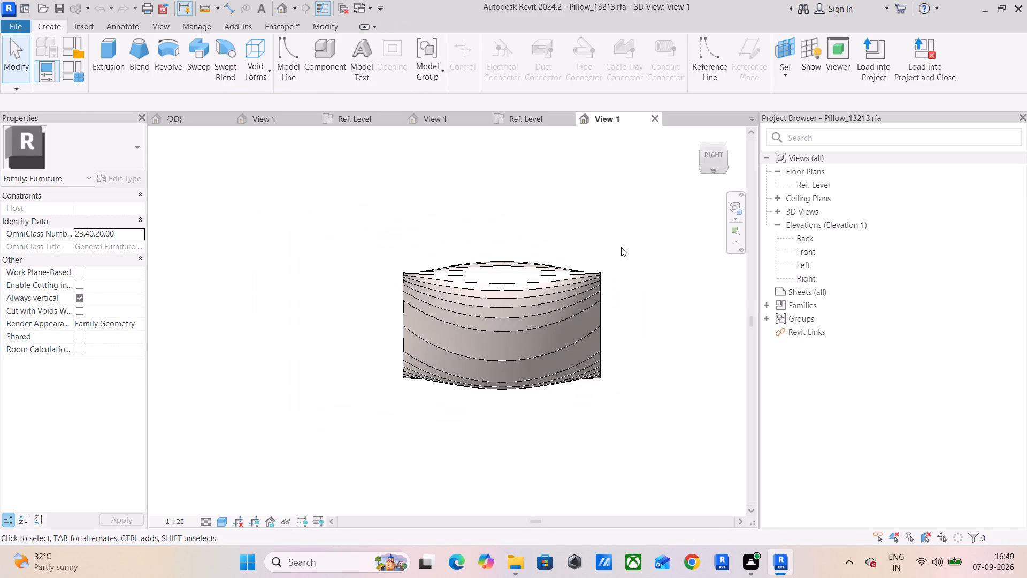
drag(644, 226, 380, 404)
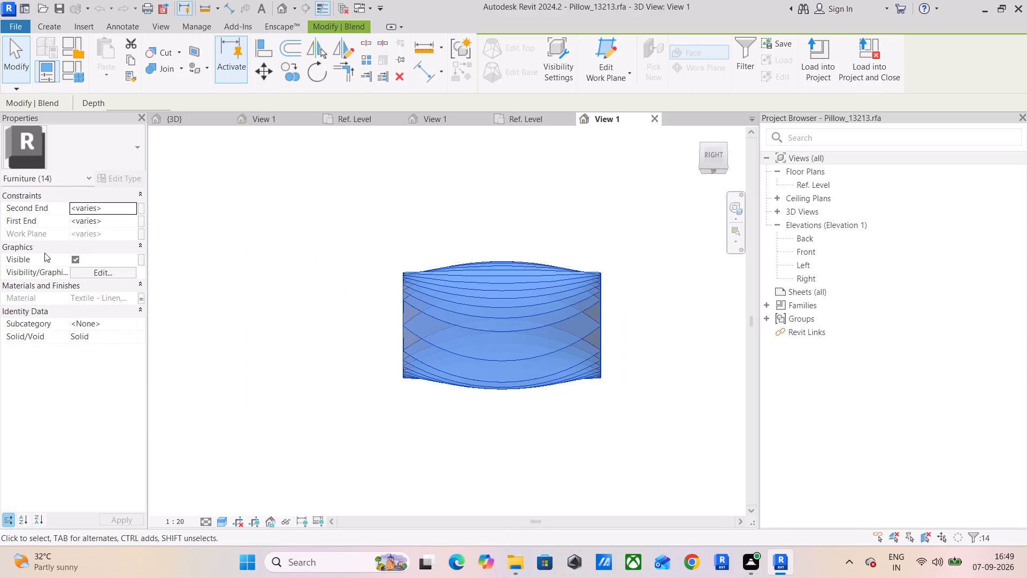
click(371, 233)
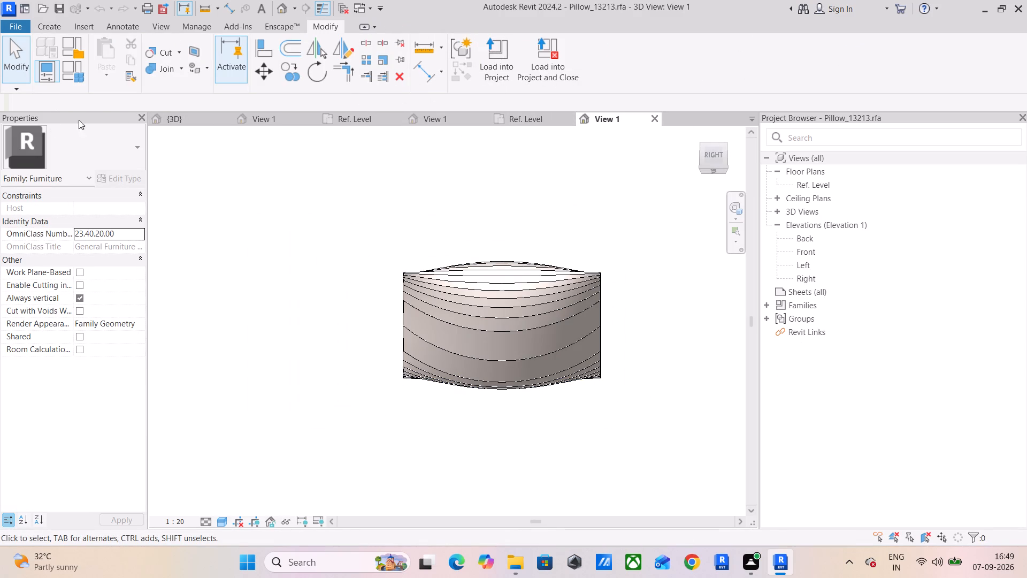
Close the pillow's View 1, the bed family's Ref. Level plan and scatter.rfa without saving, returning to the Level 1 plan.
click(661, 116)
click(653, 118)
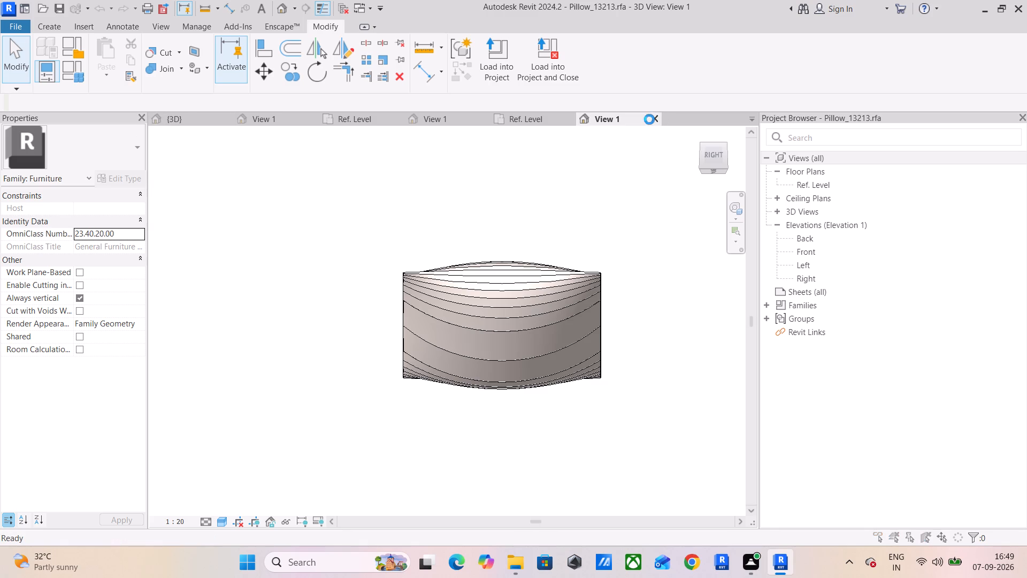
click(537, 290)
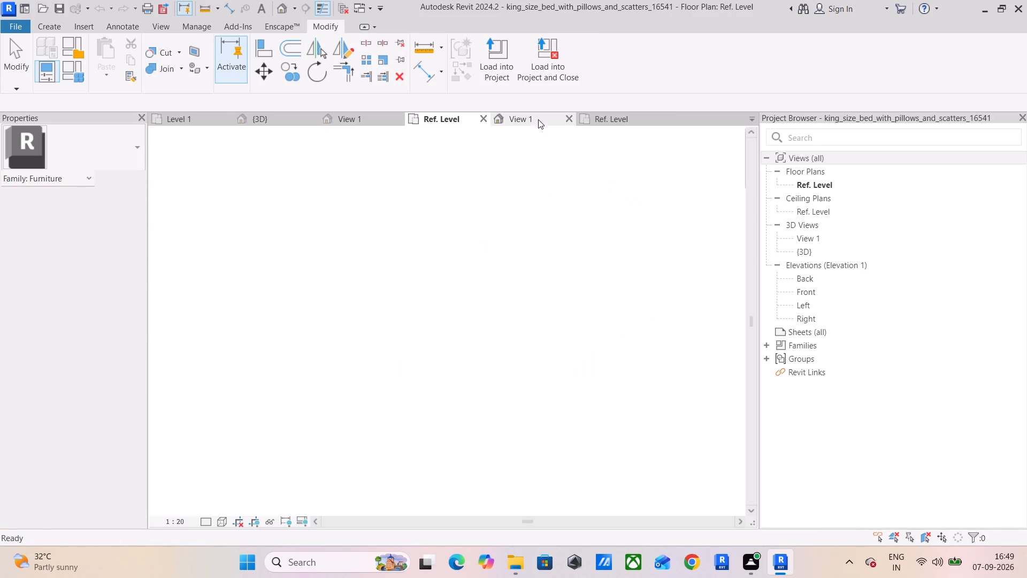
click(569, 117)
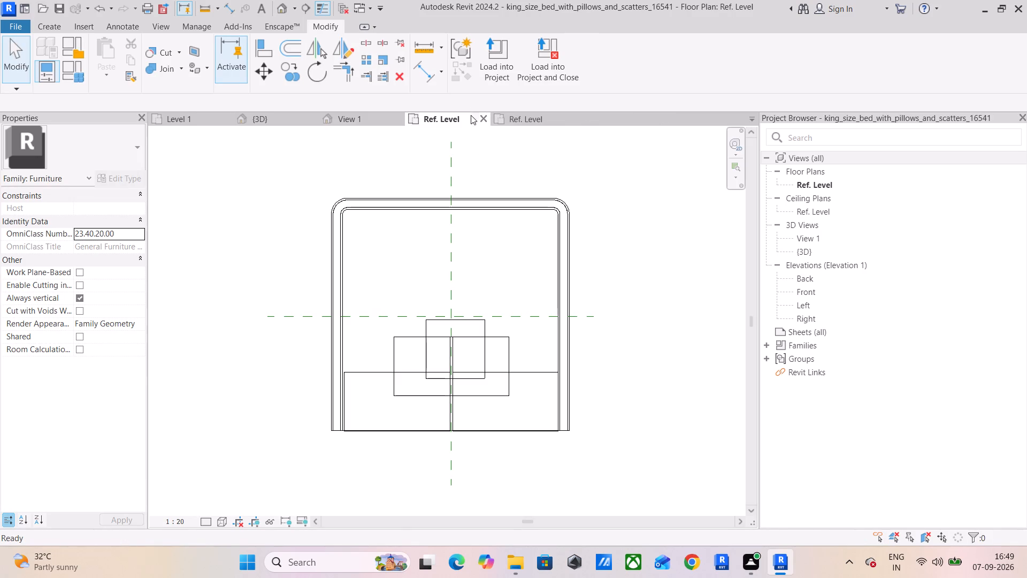
click(482, 116)
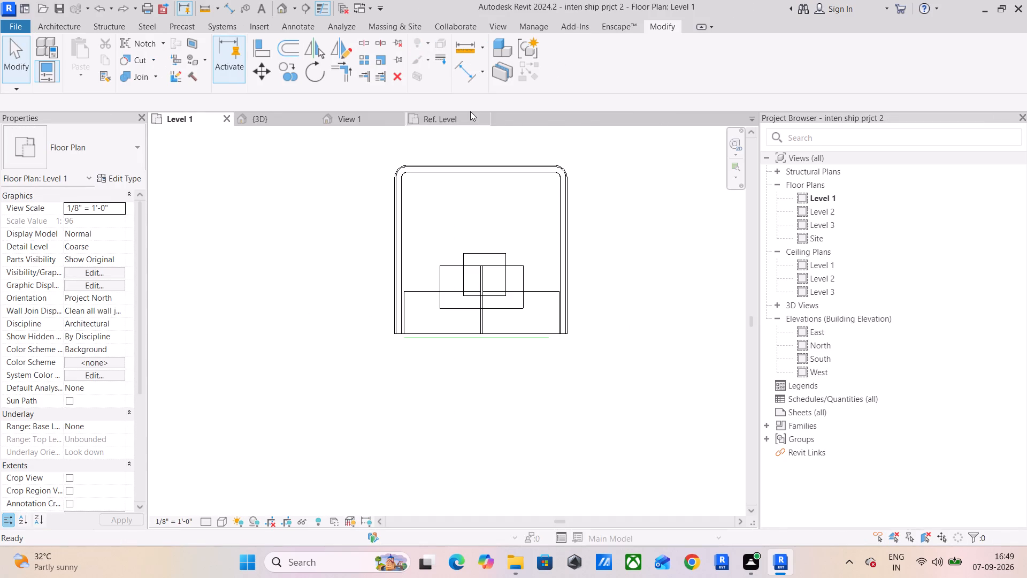
click(255, 117)
click(352, 119)
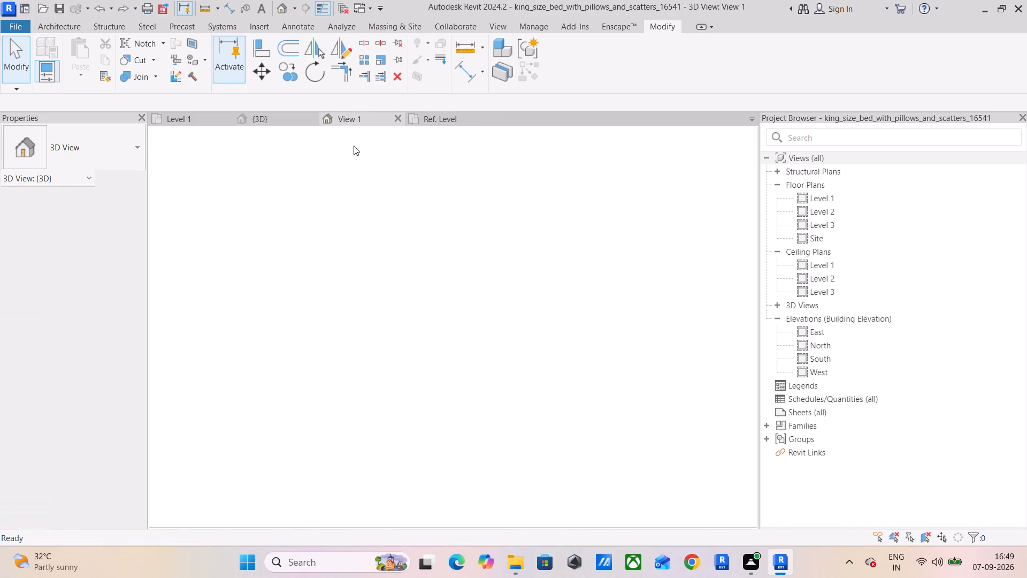
click(195, 118)
scroll(289, 263, down, 5)
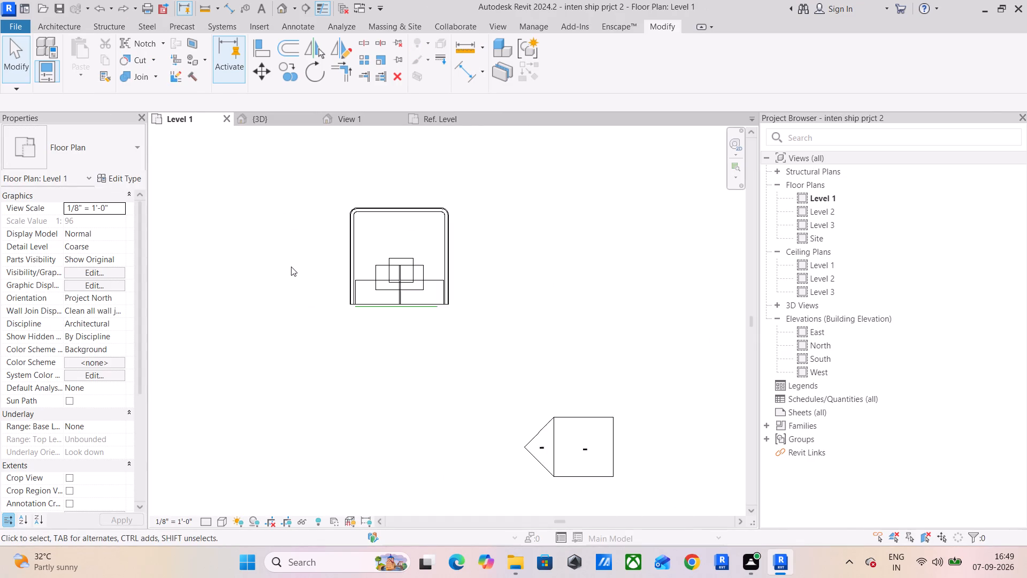
scroll(291, 267, down, 5)
middle_drag(292, 271, 472, 278)
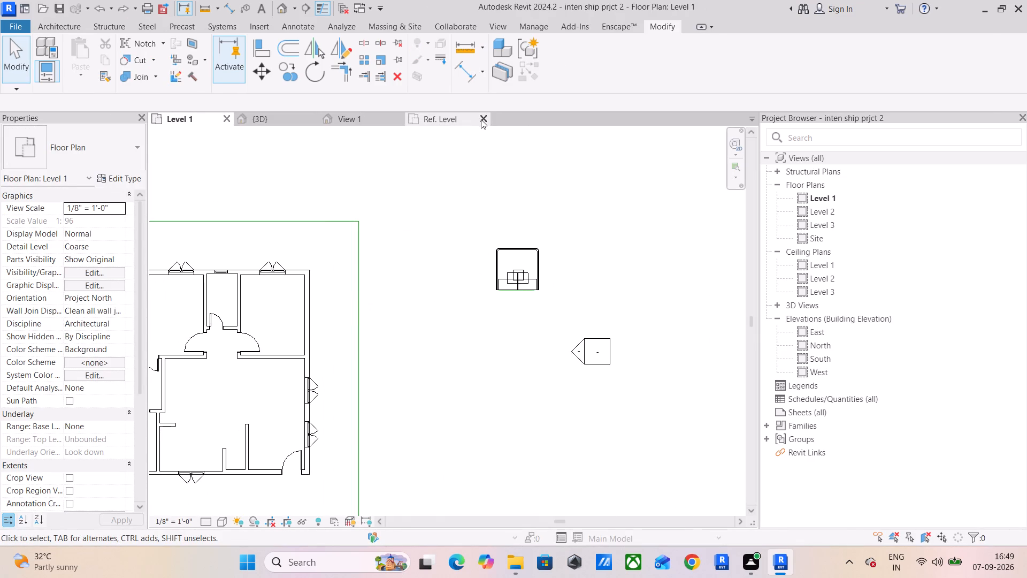
click(482, 118)
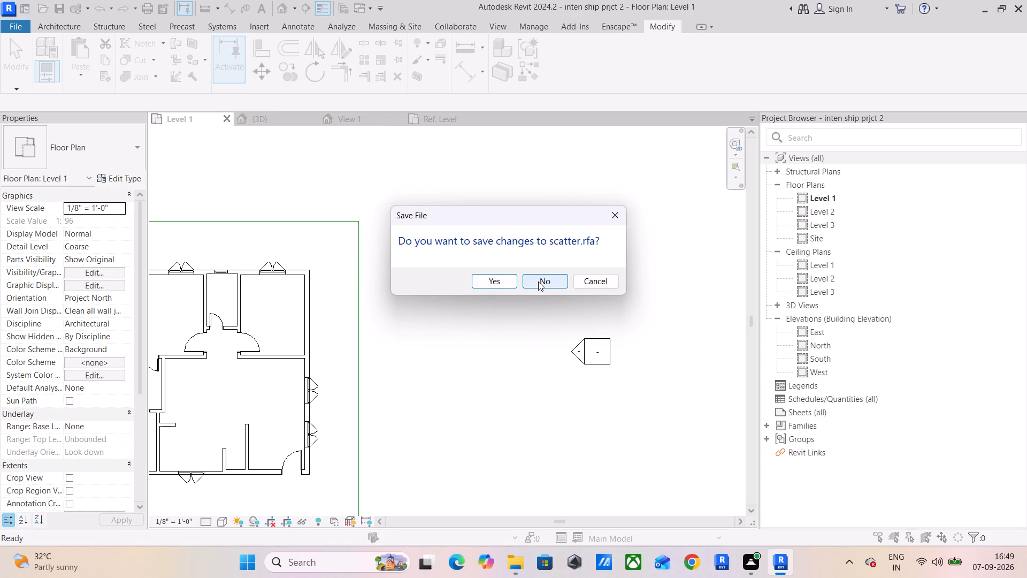
click(538, 282)
Save the project from the Level 1 plan.
middle_drag(283, 267, 450, 266)
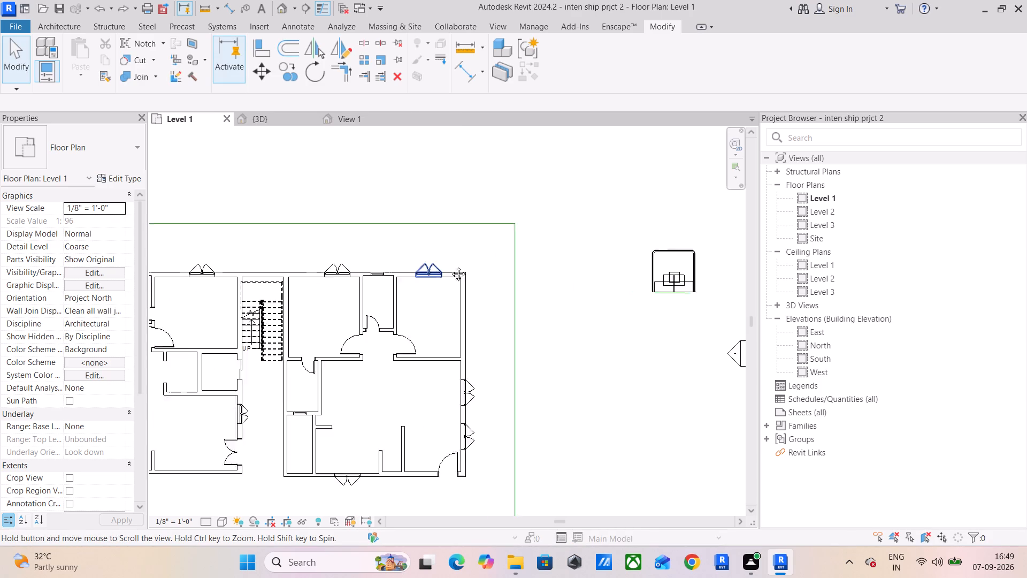
middle_drag(450, 266, 597, 226)
scroll(597, 226, down, 4)
middle_drag(661, 248, 615, 238)
key(ctrl+s)
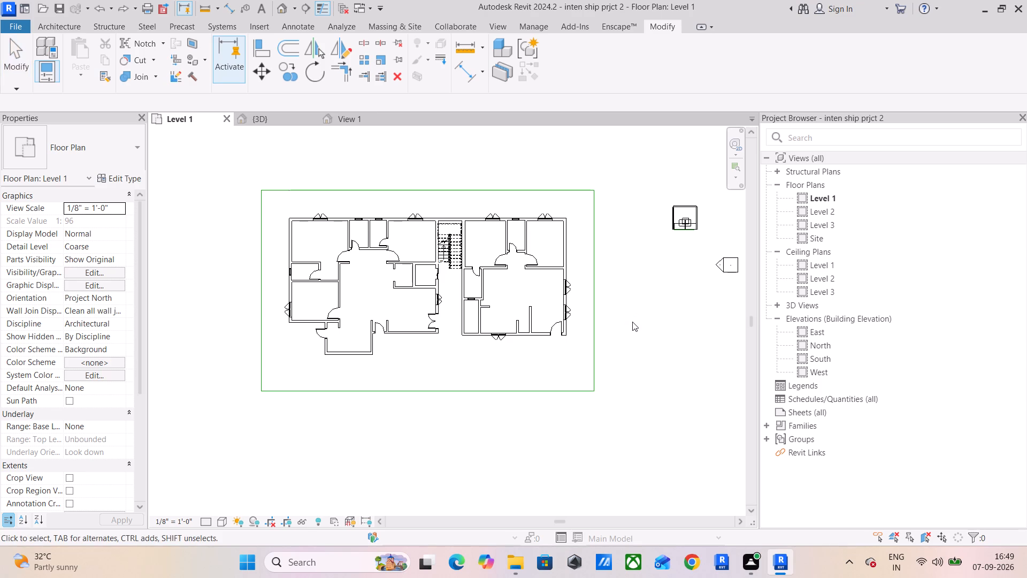
Delete the king-size bed and its reference model line standing outside the building on Level 1.
middle_drag(658, 295, 587, 323)
drag(660, 190, 579, 265)
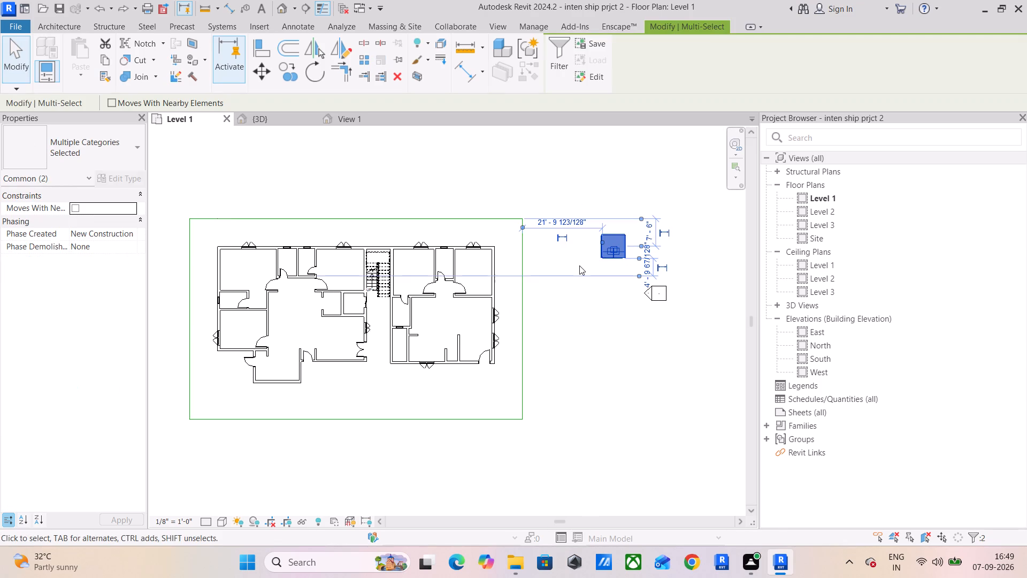
key(Delete)
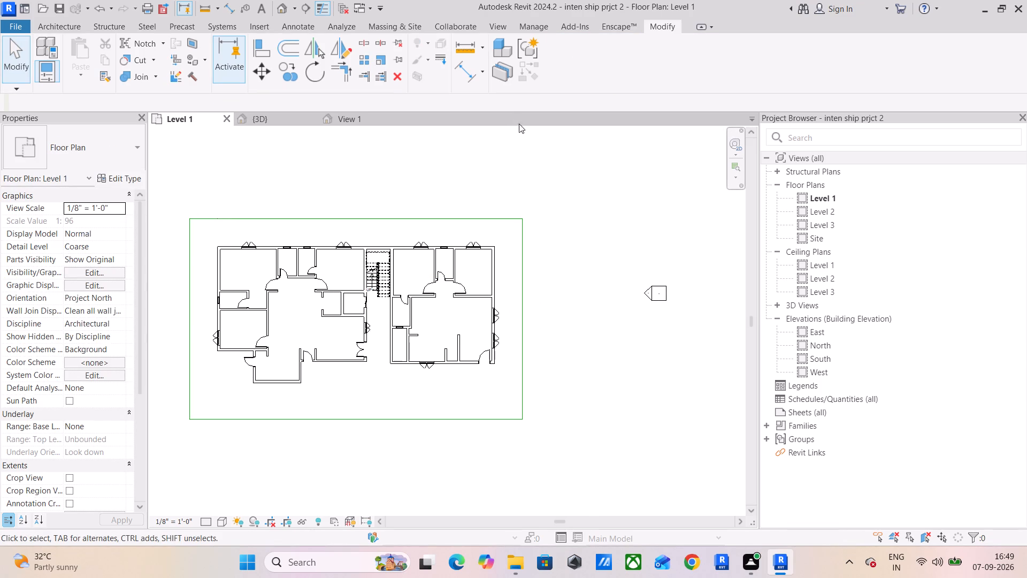
Place a king-size bed in the northeast bedroom, headboard at the north window wall, centred about 6'-2" from the west wall.
click(75, 27)
click(160, 77)
click(177, 104)
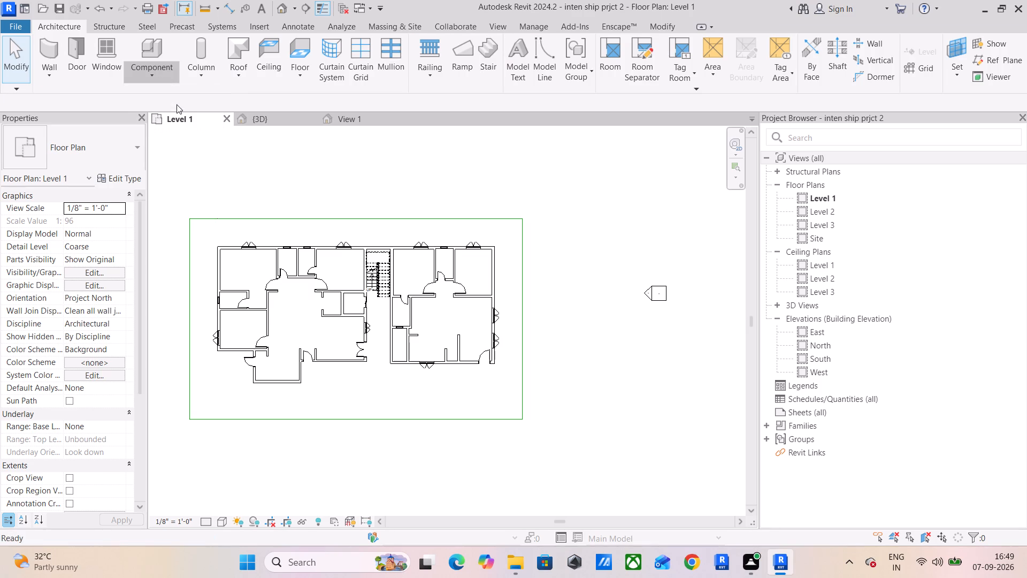
key(space)
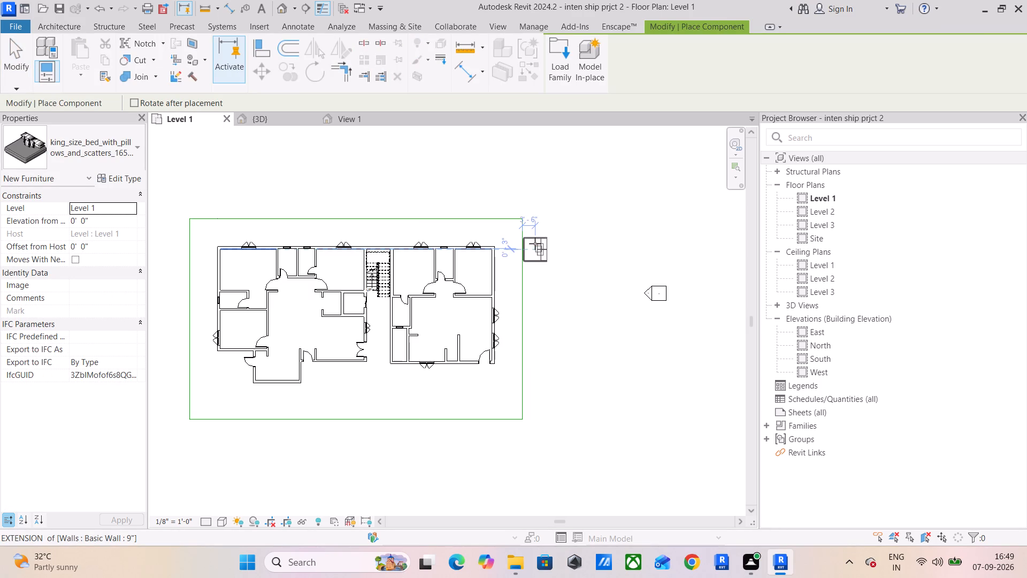
key(space)
scroll(470, 265, up, 11)
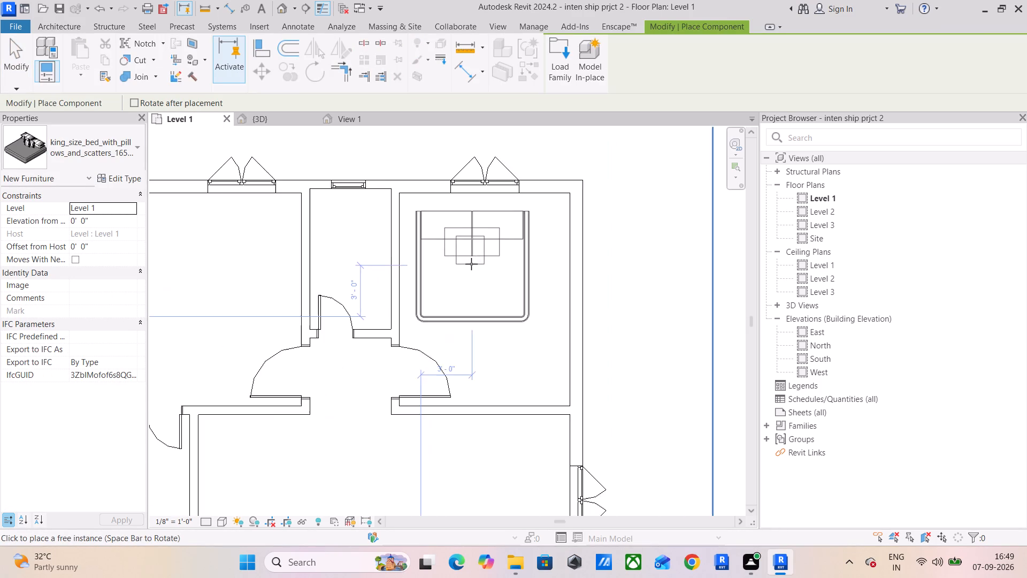
scroll(472, 261, up, 3)
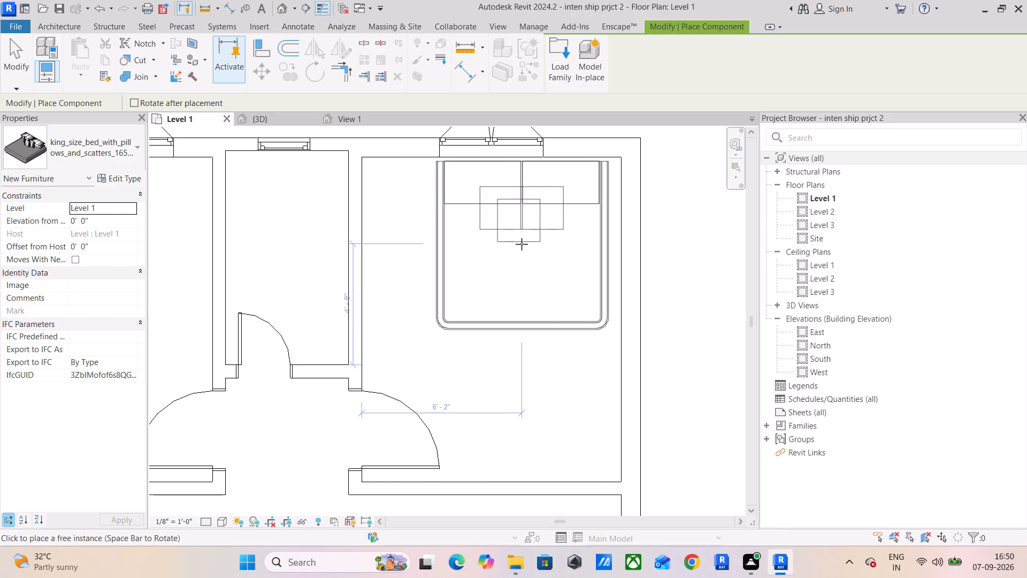
click(522, 244)
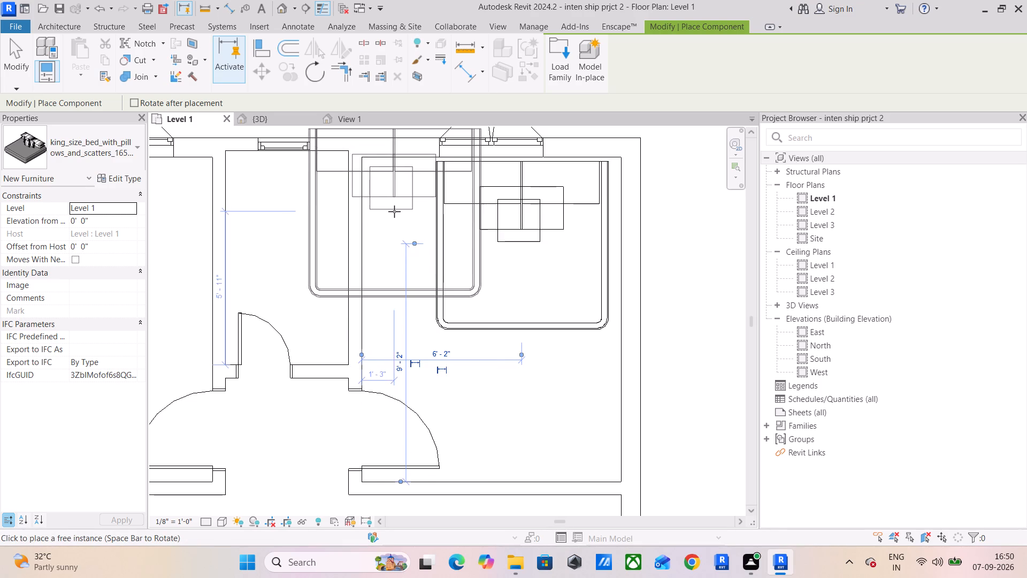
key(Escape)
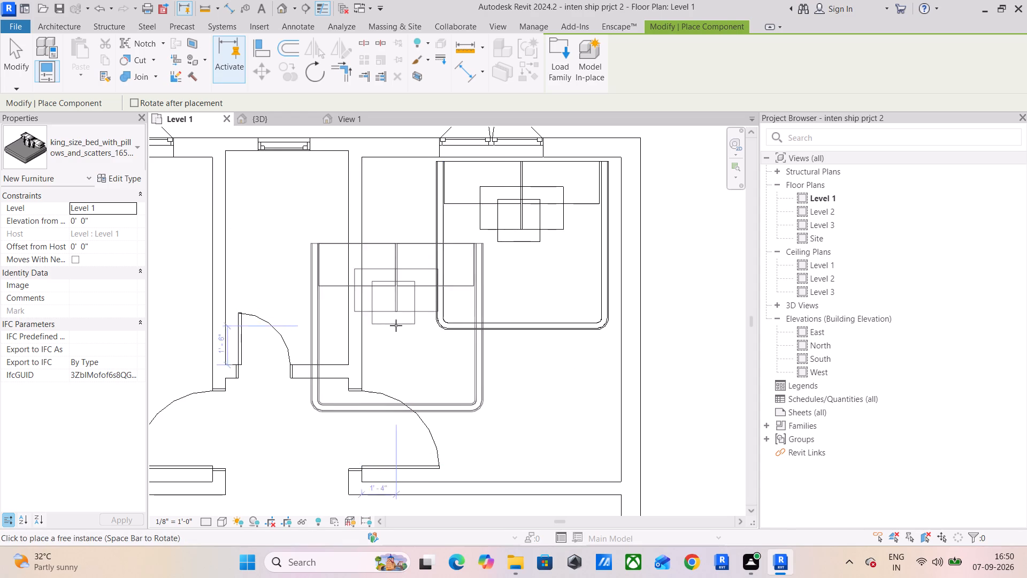
Place a king-size bed in the bedroom east of the stairs, headboard toward the stair wall, about 7'-6 1/2" from the east wall.
scroll(396, 325, down, 6)
middle_drag(357, 324, 568, 337)
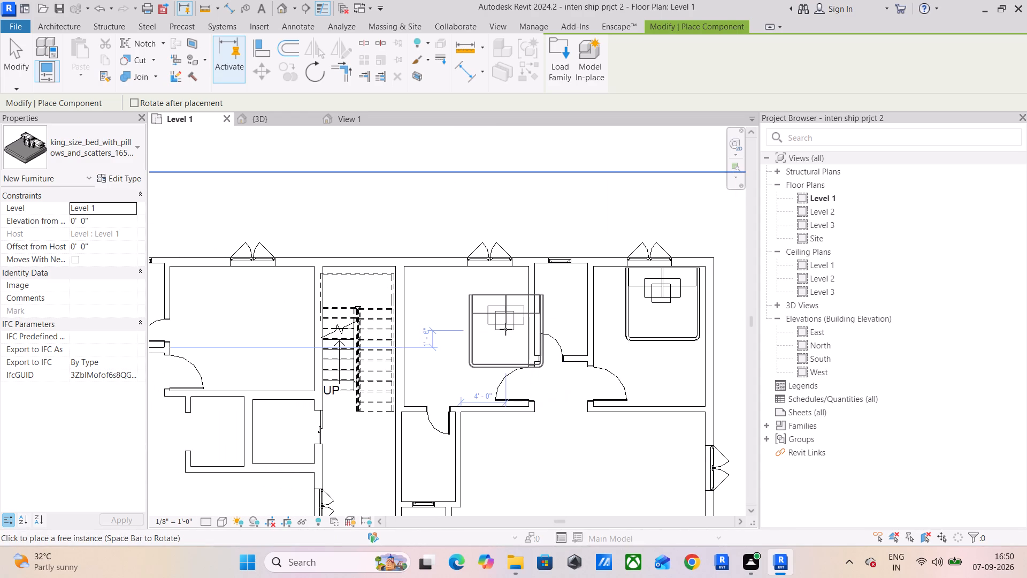
key(space)
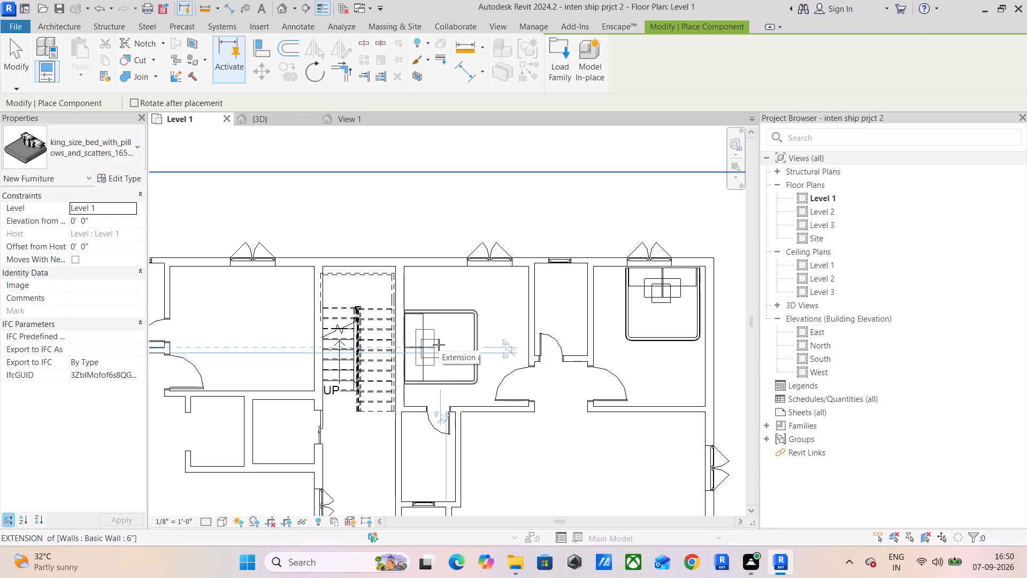
scroll(439, 345, up, 5)
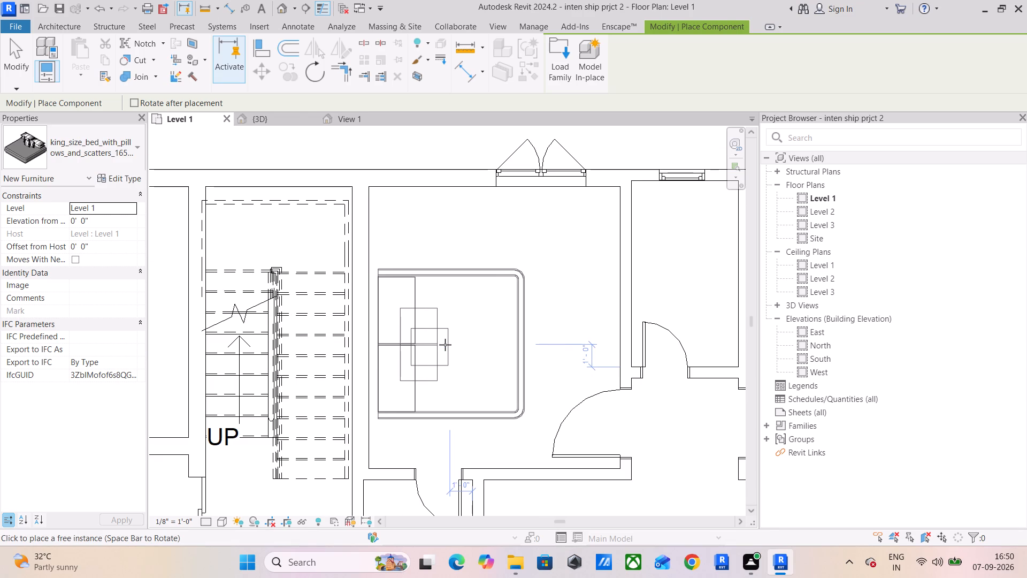
click(445, 345)
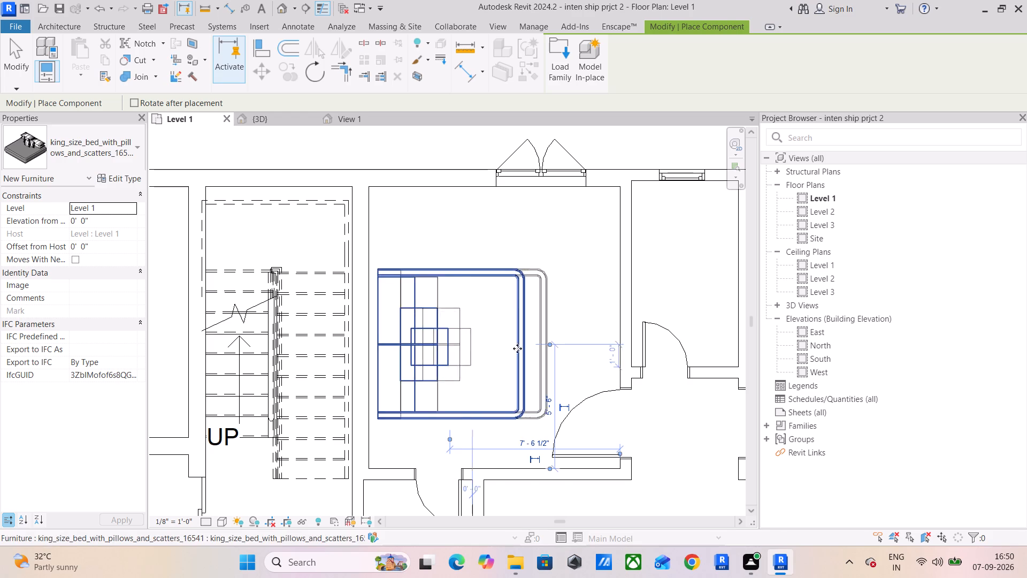
Place a king-size bed in the bedroom west of the stairs, headboard toward the north window, about 8'-4 1/2" from the west wall.
scroll(575, 309, down, 5)
middle_drag(374, 328, 587, 329)
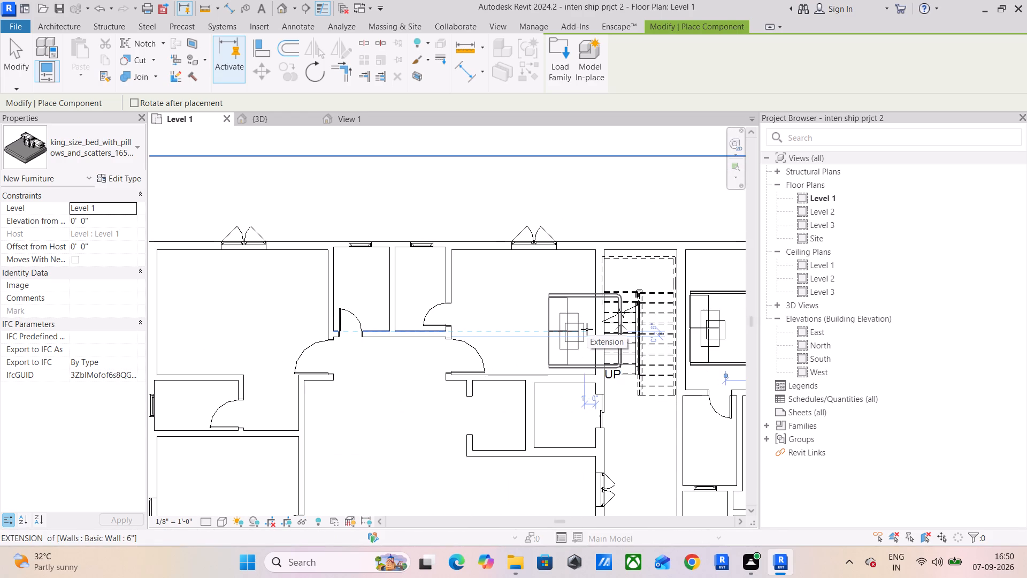
key(space)
key(space)
key(space)
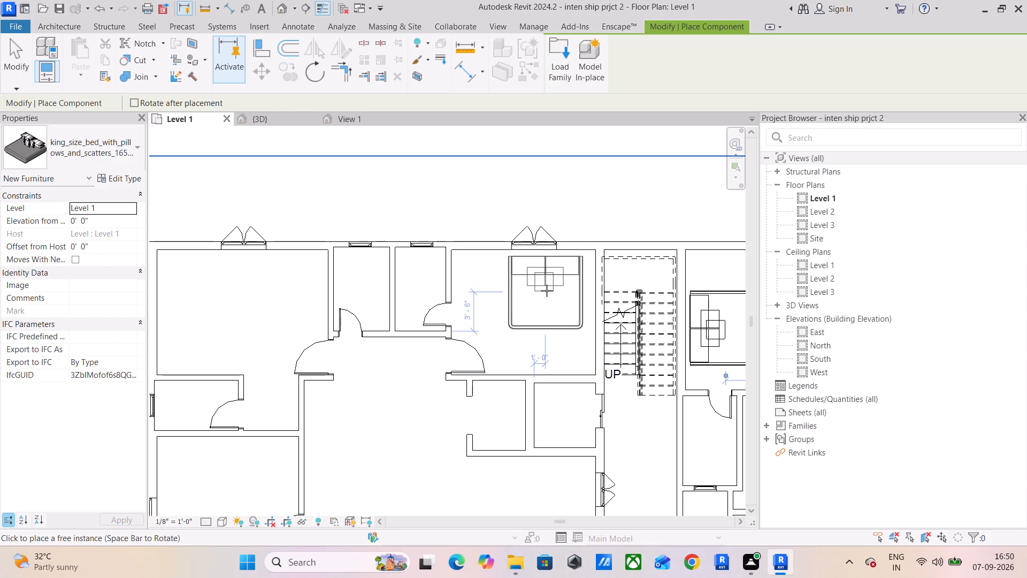
click(547, 291)
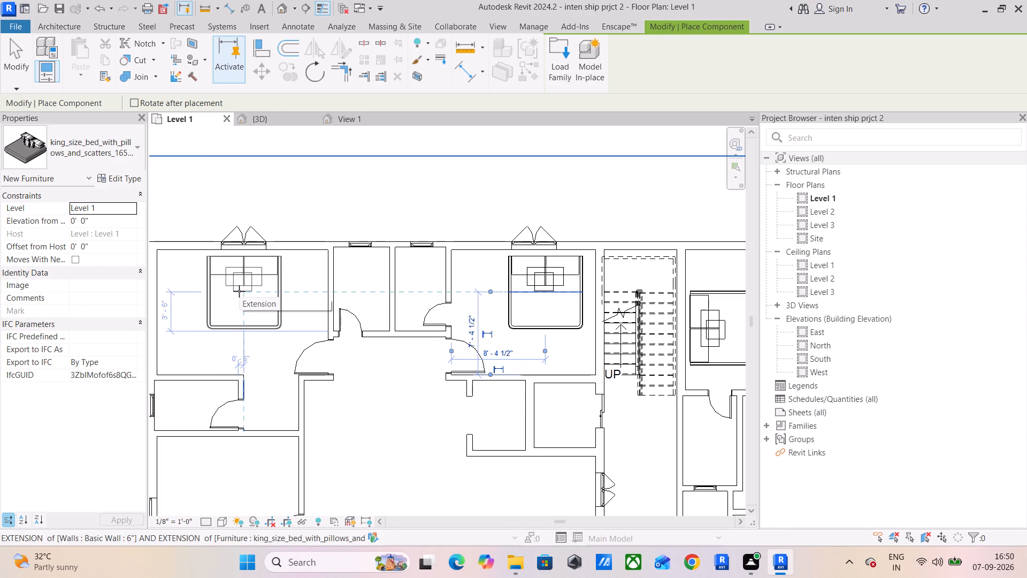
Place a king-size bed in the northwest bedroom, aligned with the previous bed and about 7'-9" from the west wall.
click(239, 291)
Place a king-size bed in the southwest bedroom, headboard at its north wall, about 6'-0" from the west wall, and end placement.
middle_drag(223, 475, 249, 399)
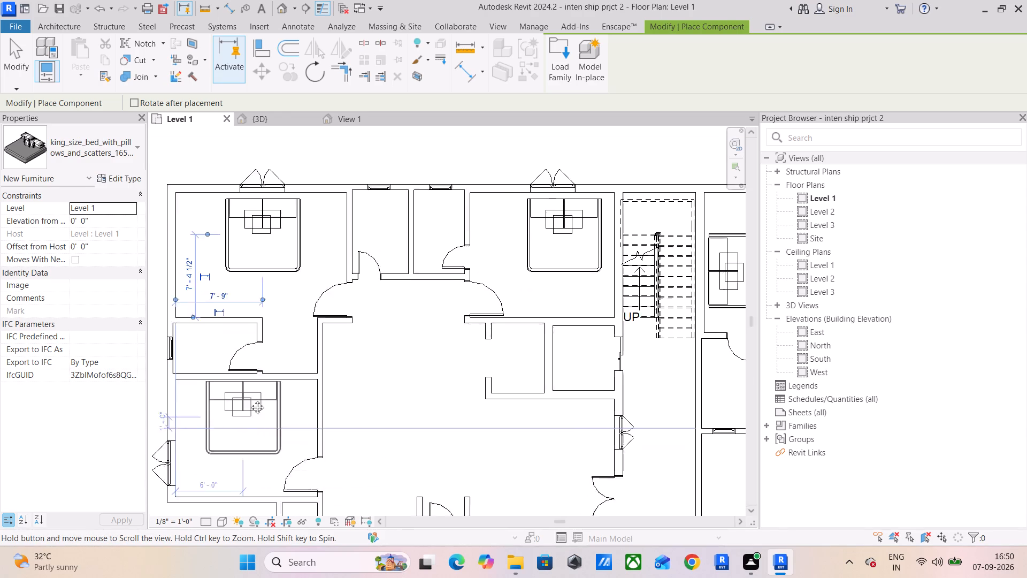
middle_drag(249, 399, 283, 331)
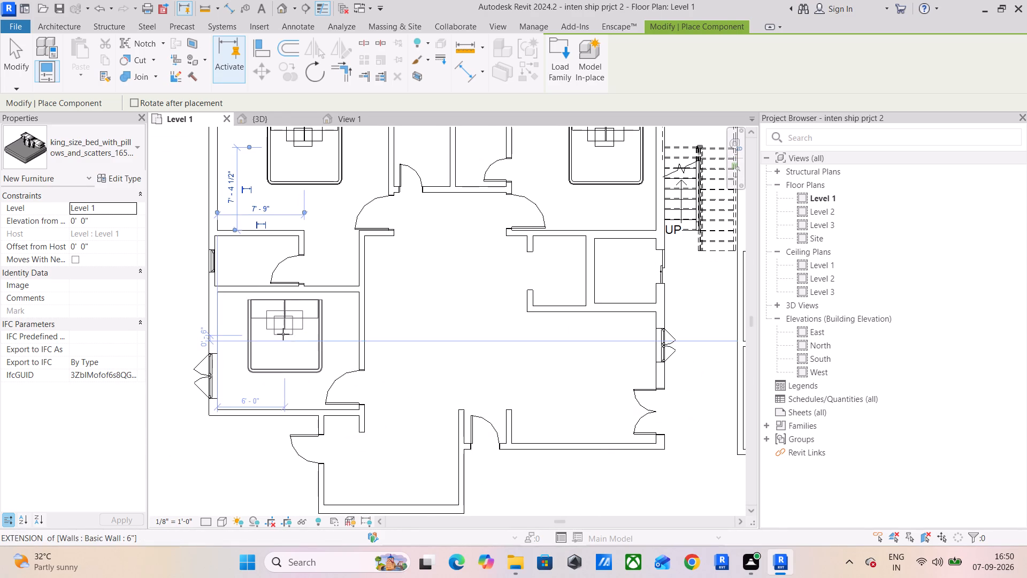
click(283, 332)
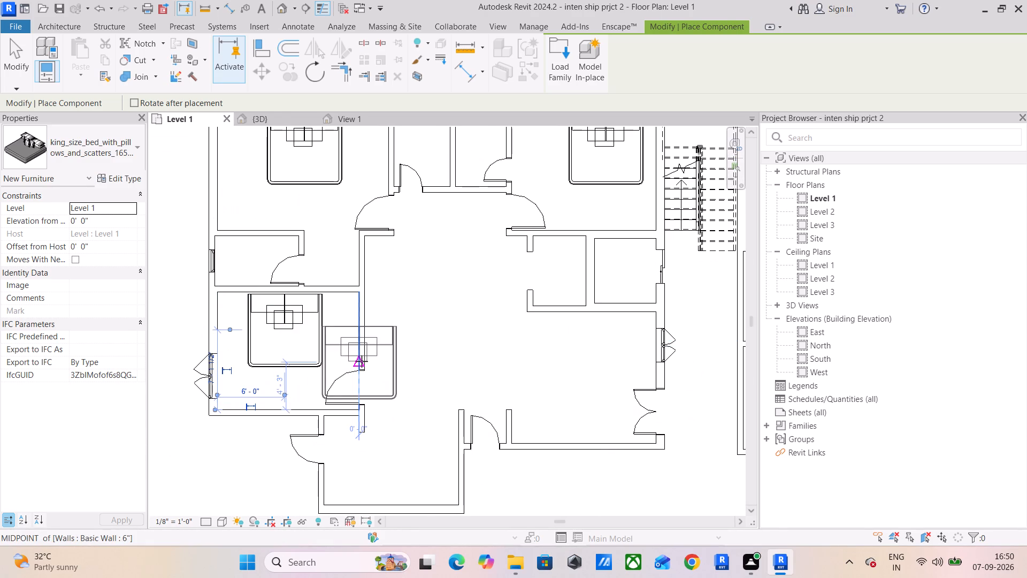
key(Escape)
key(Escape)
key(Escape)
key(Escape)
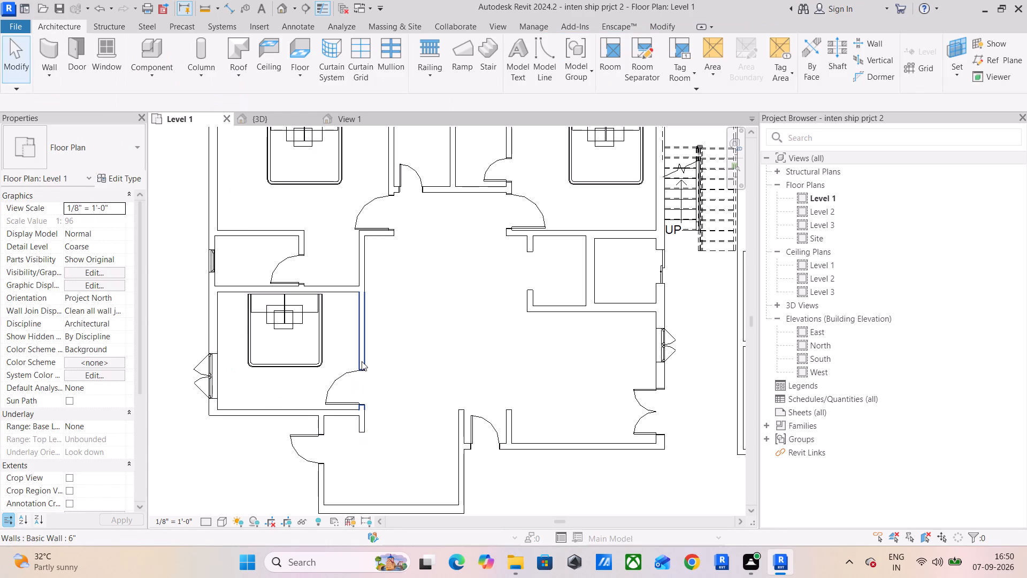
Align the headboard of the northwest bedroom's bed with the inner face of the north wall.
middle_drag(479, 296, 509, 406)
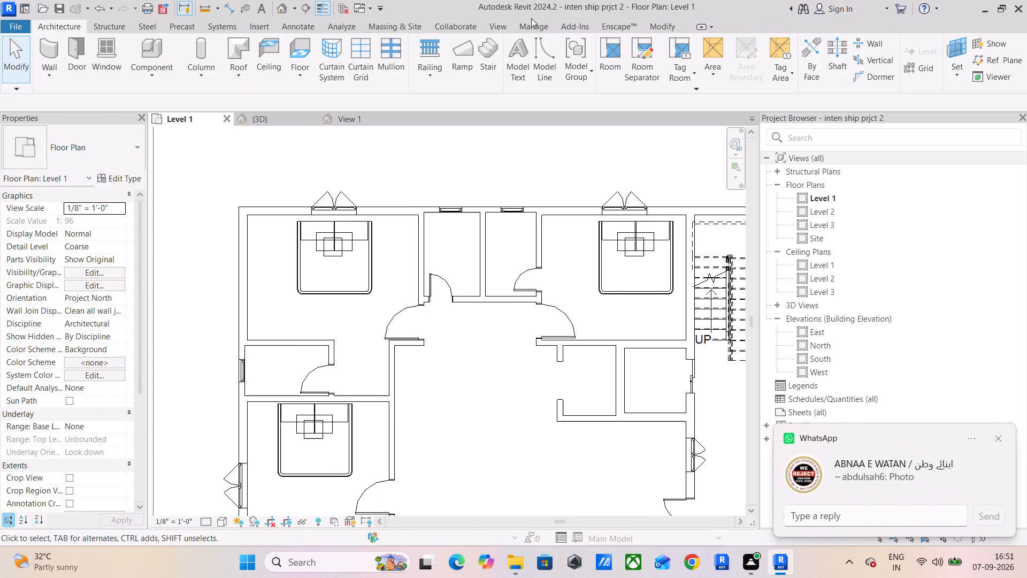
click(672, 22)
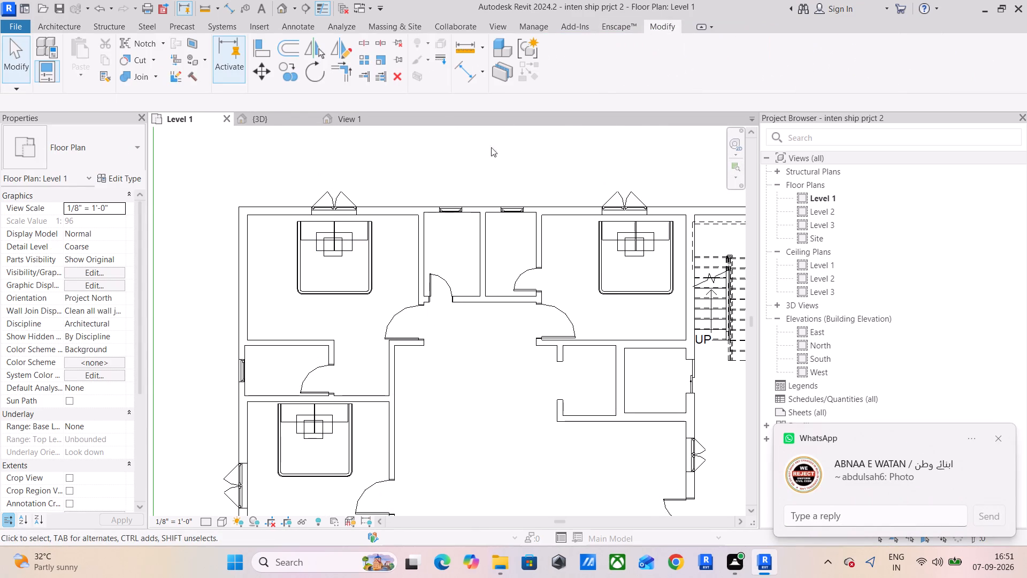
click(248, 49)
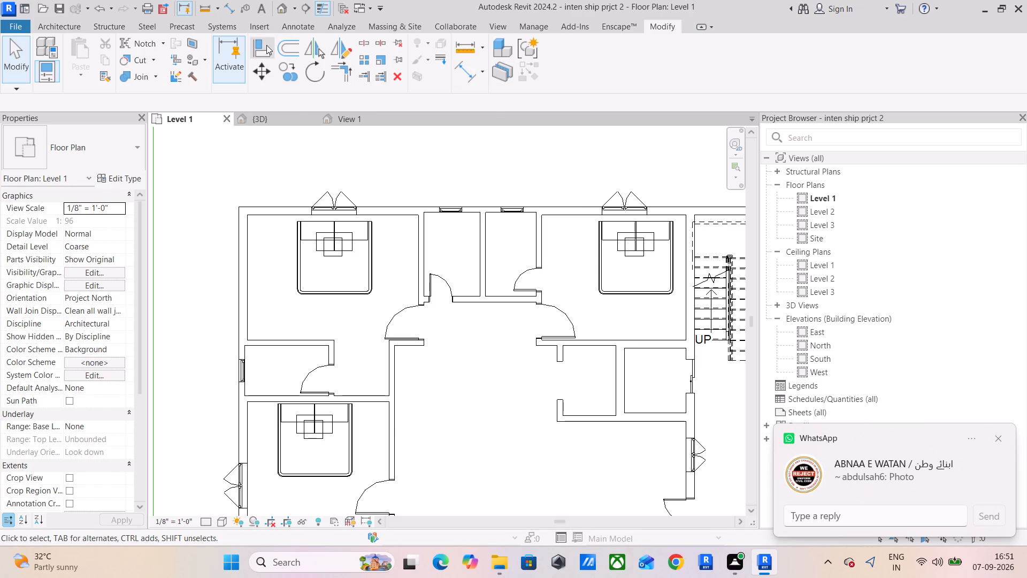
click(266, 45)
scroll(351, 206, up, 9)
click(401, 230)
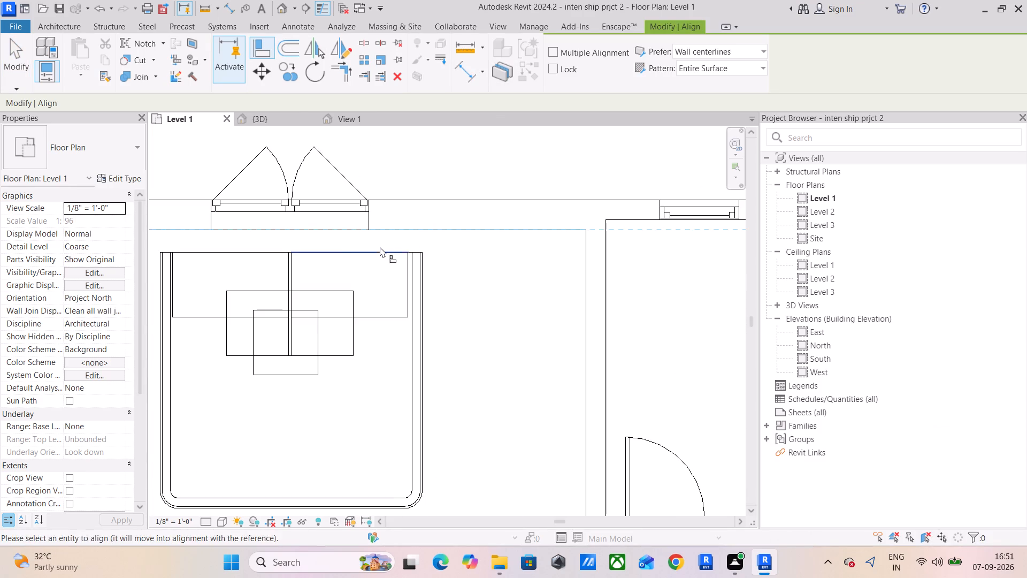
click(379, 249)
Align the headboard of the bed west of the stairs with the inner face of the north wall.
scroll(480, 240, down, 5)
middle_drag(504, 255, 191, 250)
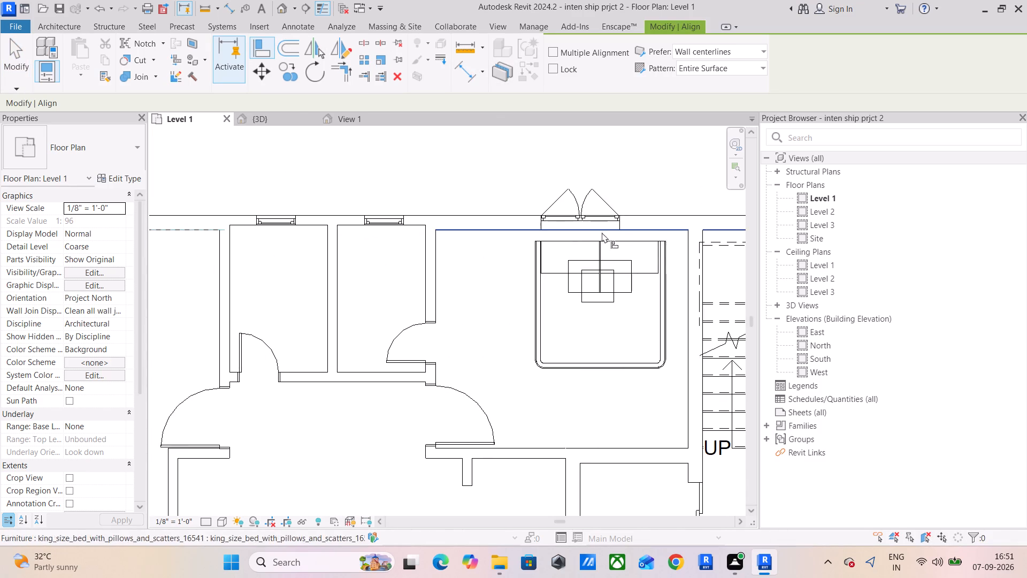
click(649, 231)
click(644, 238)
Align the headboard of the bed east of the stairs with the bedroom-side face of the stair wall.
middle_drag(647, 255, 354, 253)
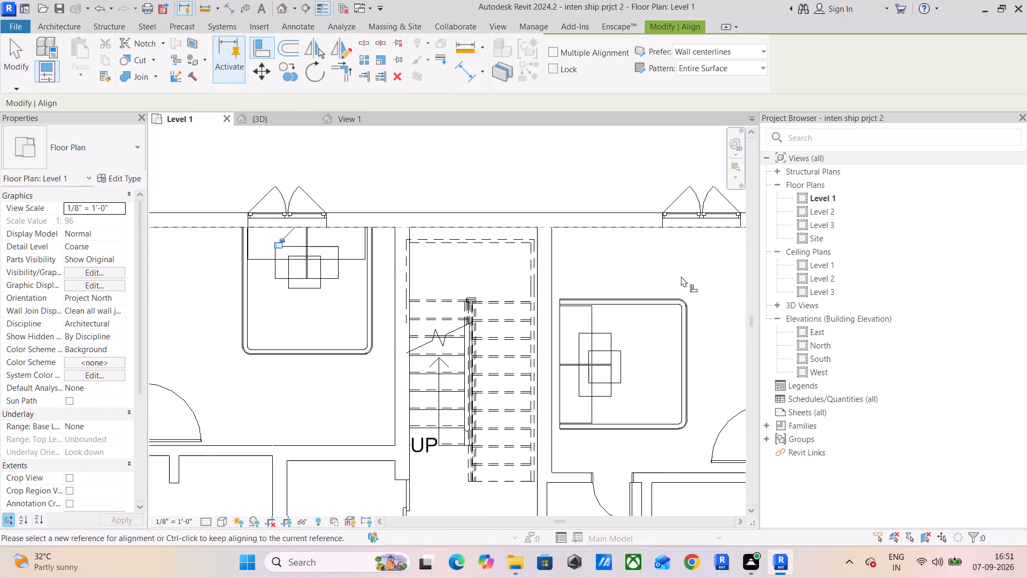
click(550, 341)
click(557, 341)
Align the headboard of the southwest bedroom's bed with the inner face of that room's north wall.
scroll(507, 297, down, 4)
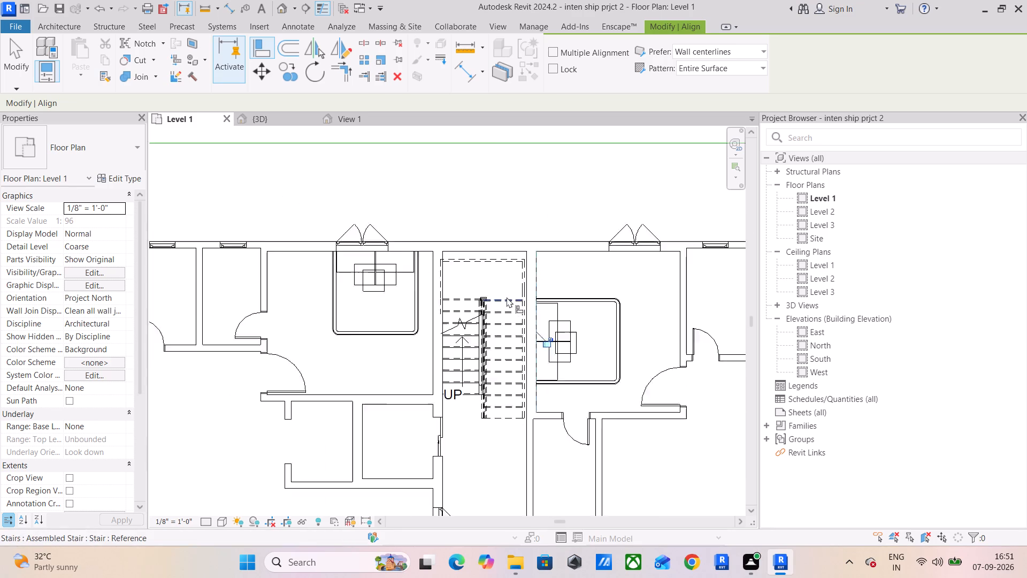
middle_drag(489, 307, 704, 170)
scroll(298, 292, up, 5)
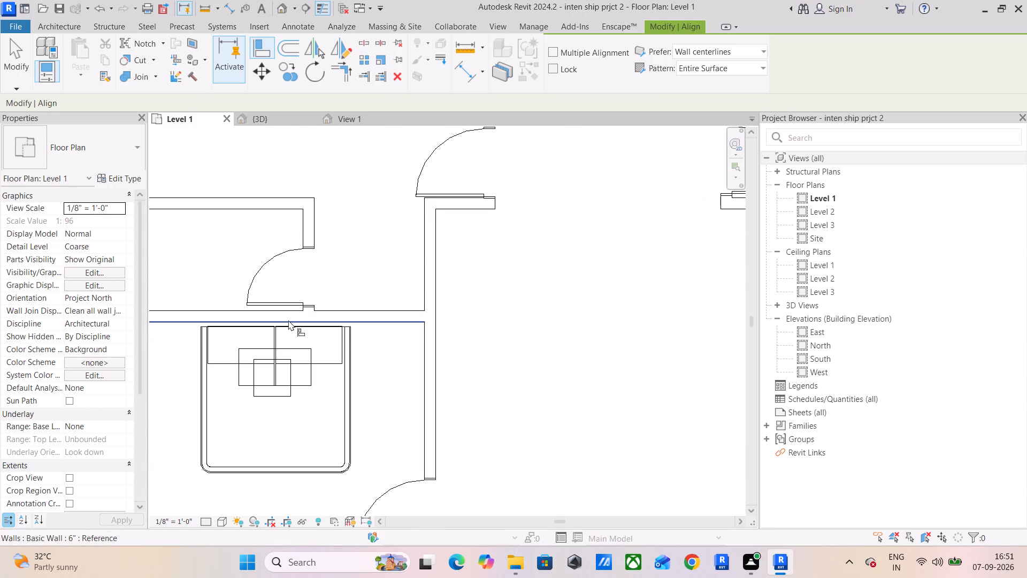
click(288, 320)
click(289, 324)
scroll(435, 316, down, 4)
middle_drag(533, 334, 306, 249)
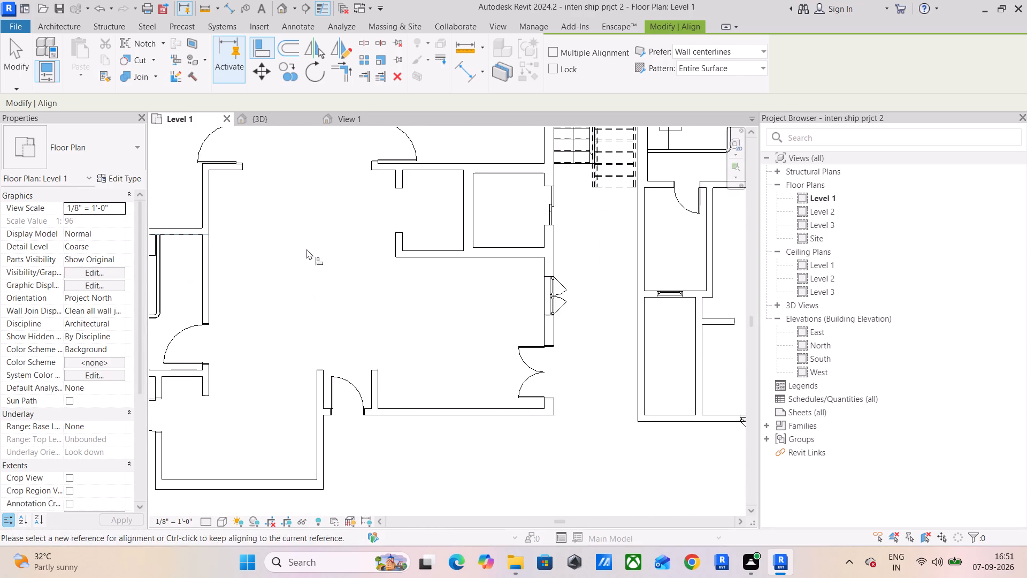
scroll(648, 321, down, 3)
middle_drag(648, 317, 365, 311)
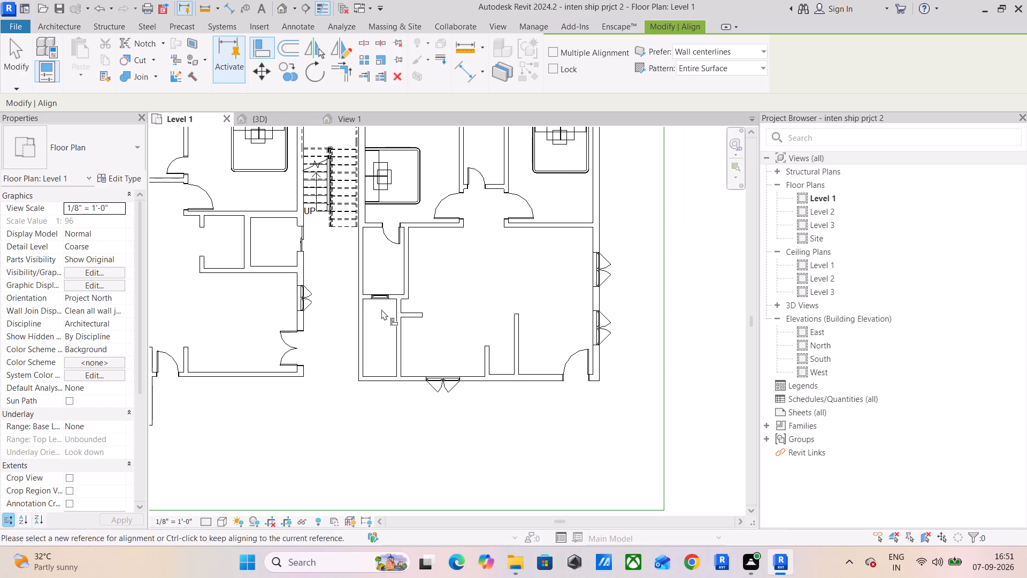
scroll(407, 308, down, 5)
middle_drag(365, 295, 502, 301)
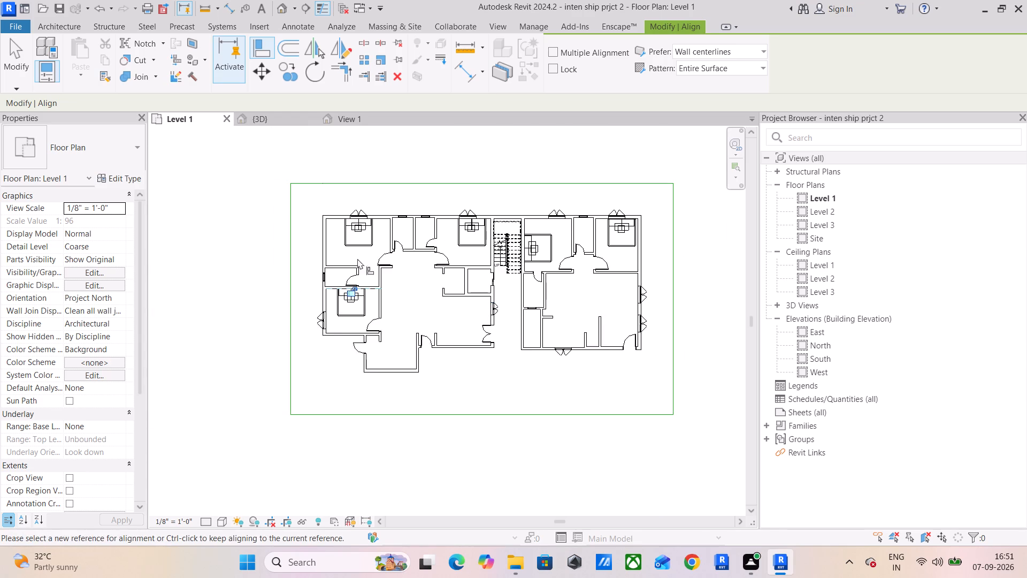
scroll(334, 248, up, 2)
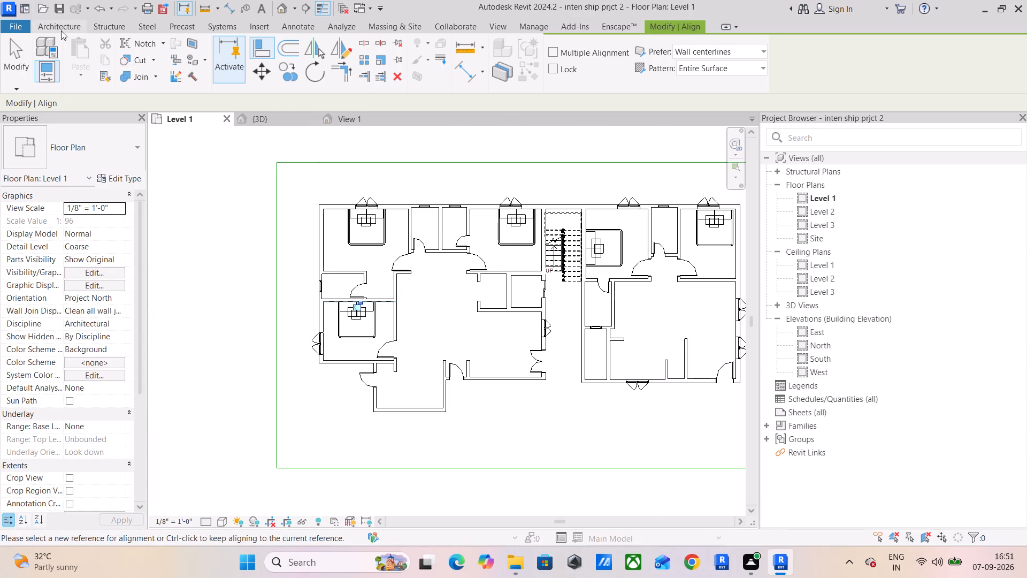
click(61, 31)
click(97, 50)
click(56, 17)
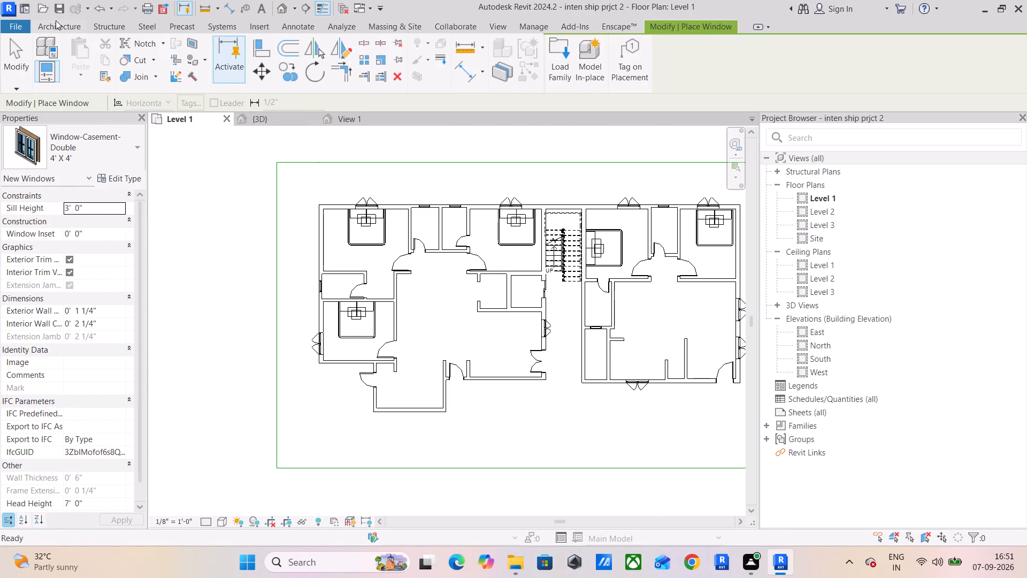
Start placing a component and open the SHUBHAM CITY folder to load another family.
click(56, 21)
click(152, 77)
click(156, 93)
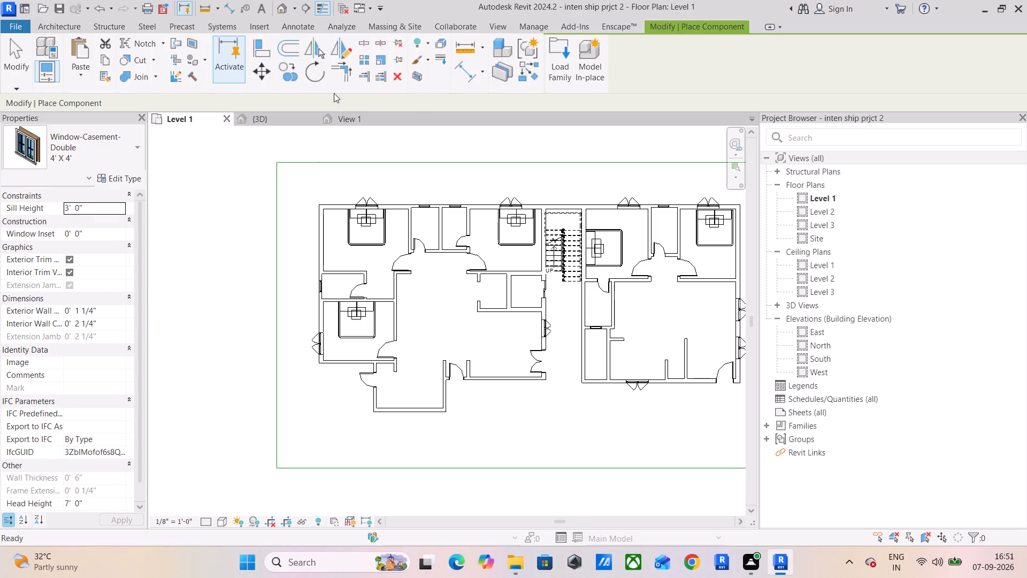
click(557, 60)
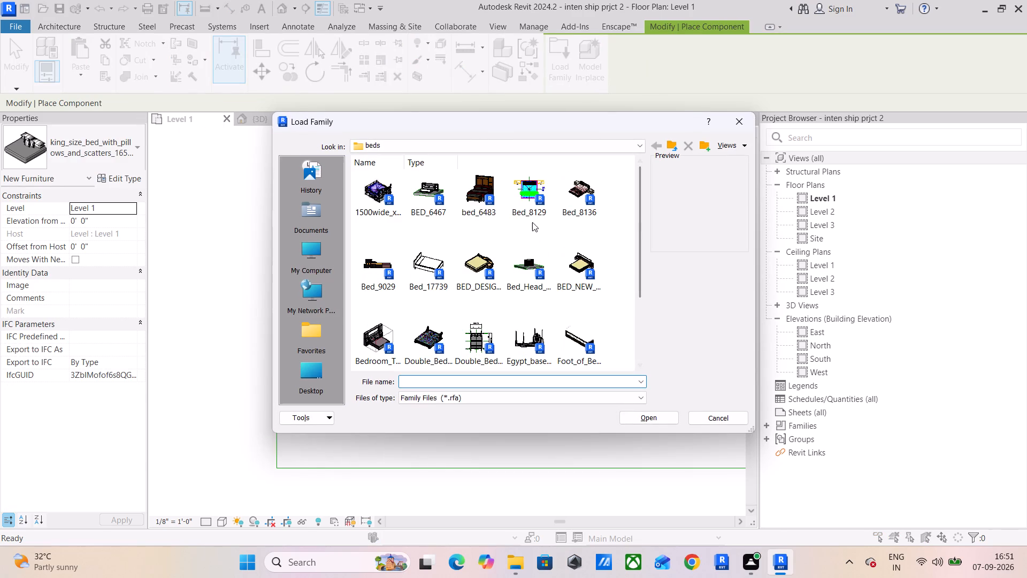
click(676, 147)
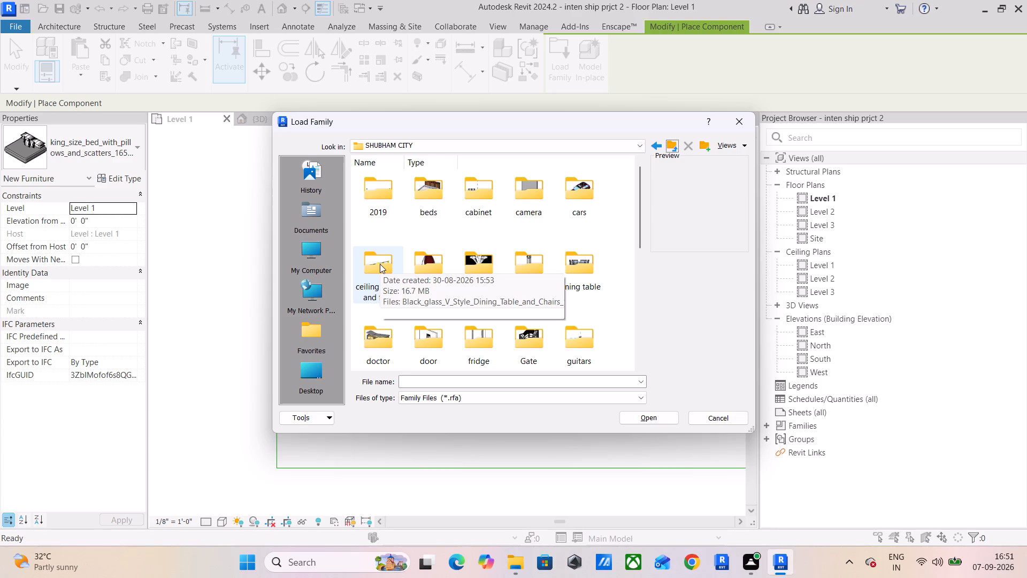
Browse the SHUBHAM CITY library and examine the families in New folder (3) for a suitable one to load.
scroll(433, 292, down, 1)
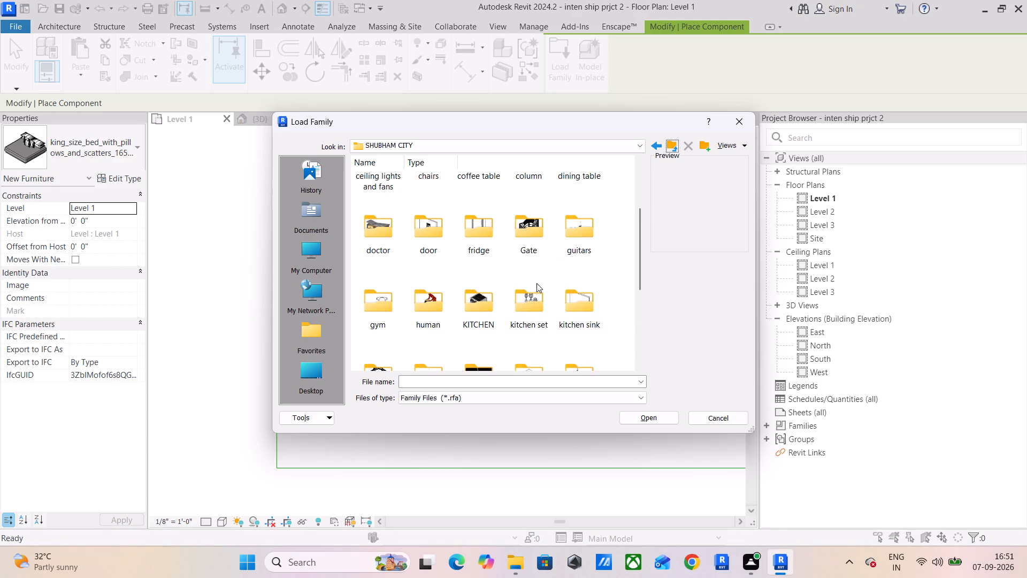
scroll(535, 283, down, 1)
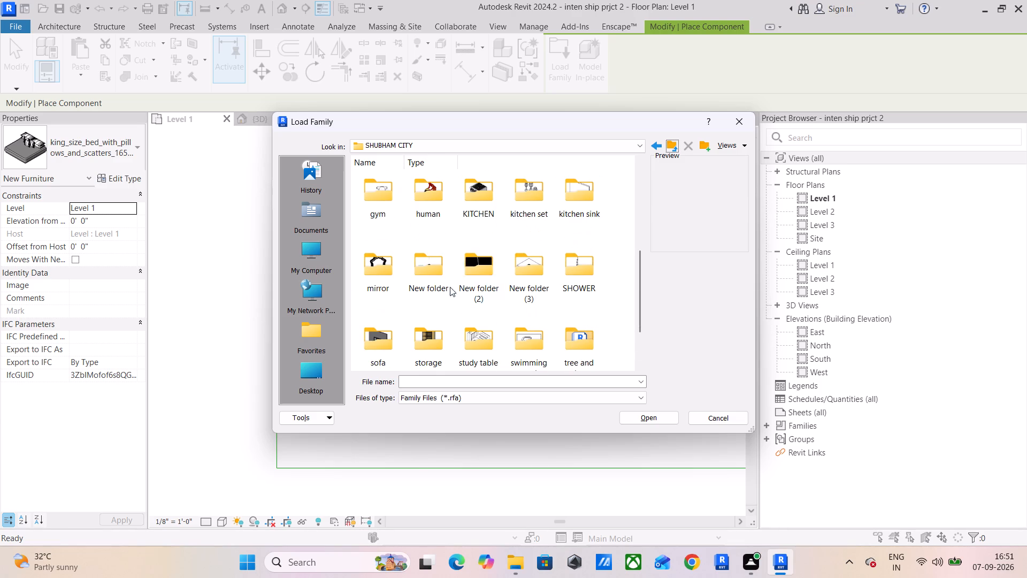
double_click(525, 269)
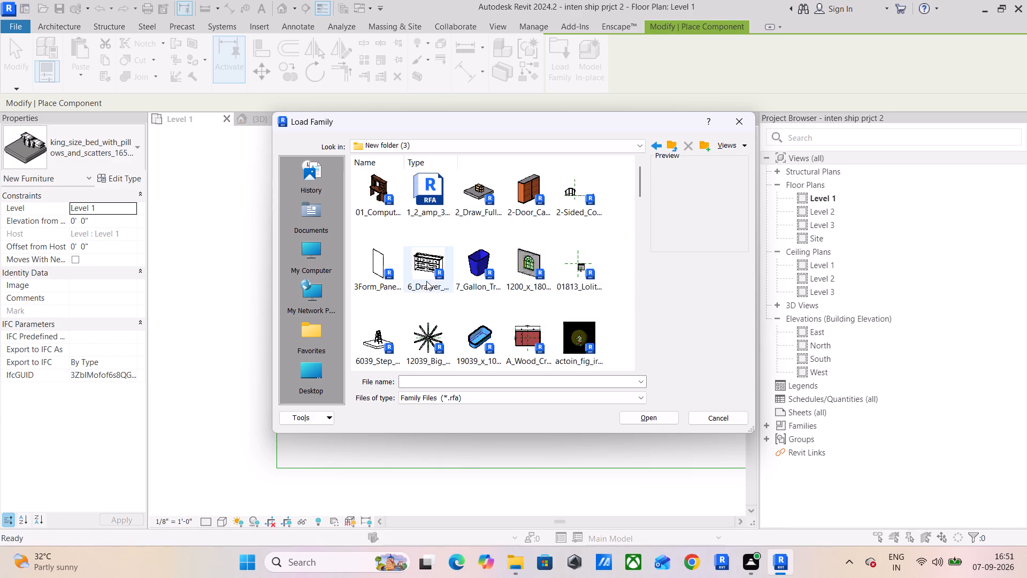
scroll(432, 271, down, 1)
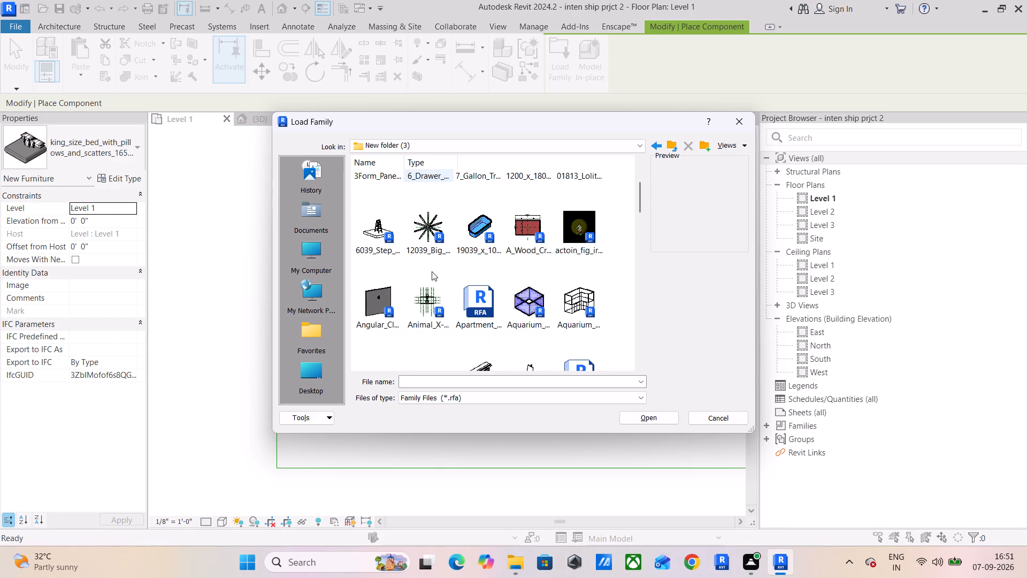
scroll(432, 272, down, 2)
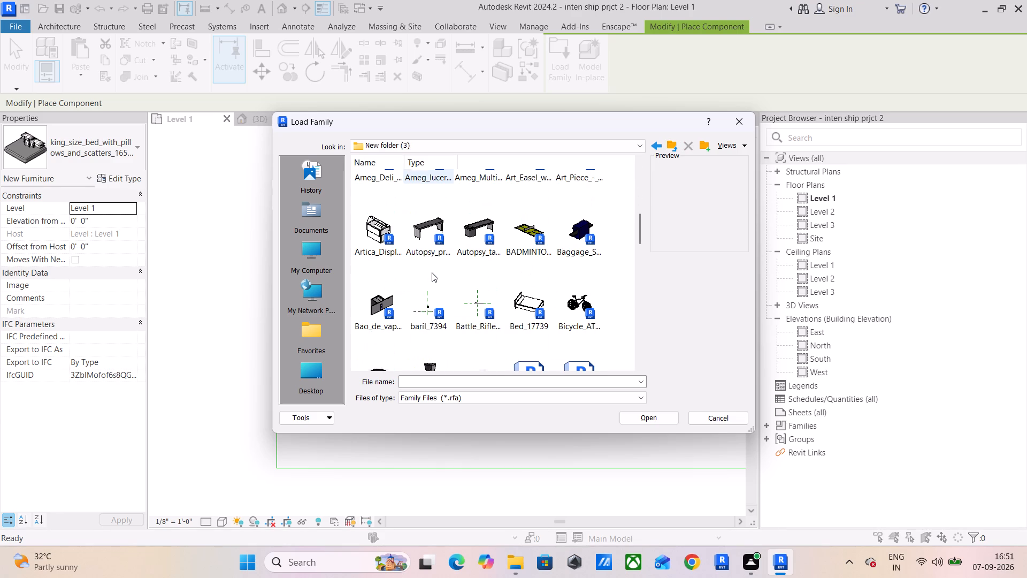
scroll(432, 272, down, 2)
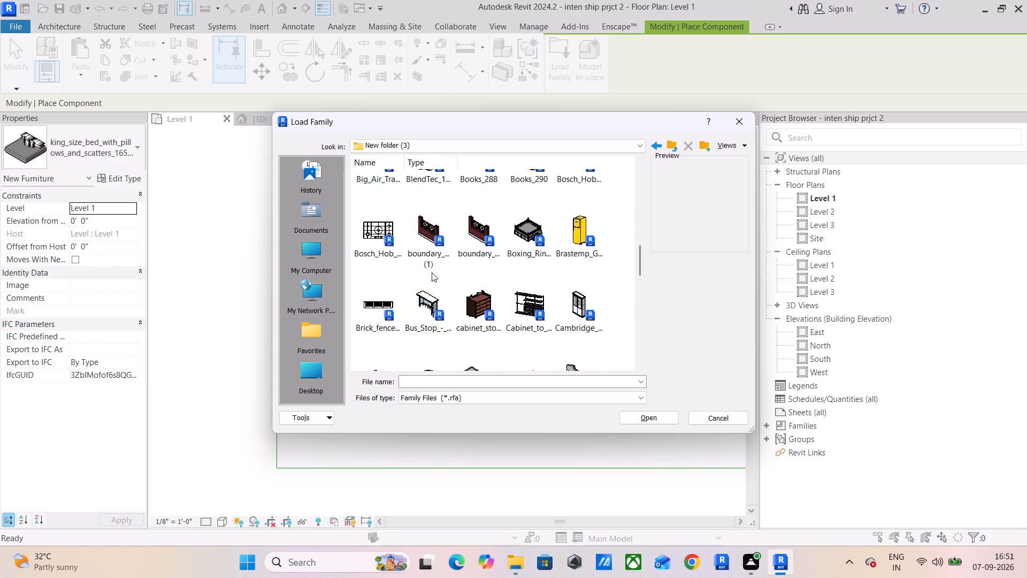
scroll(432, 272, down, 2)
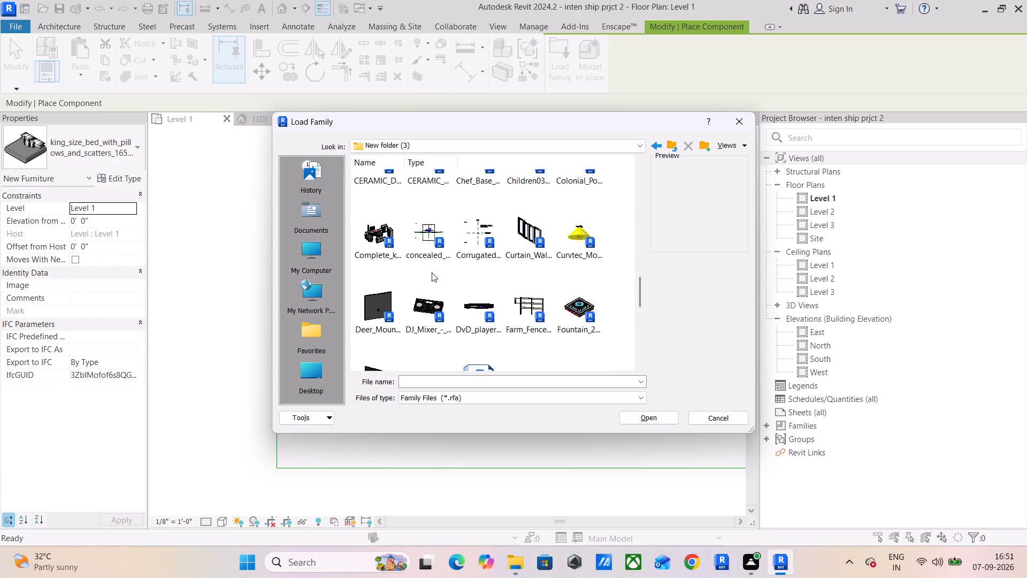
scroll(432, 272, down, 2)
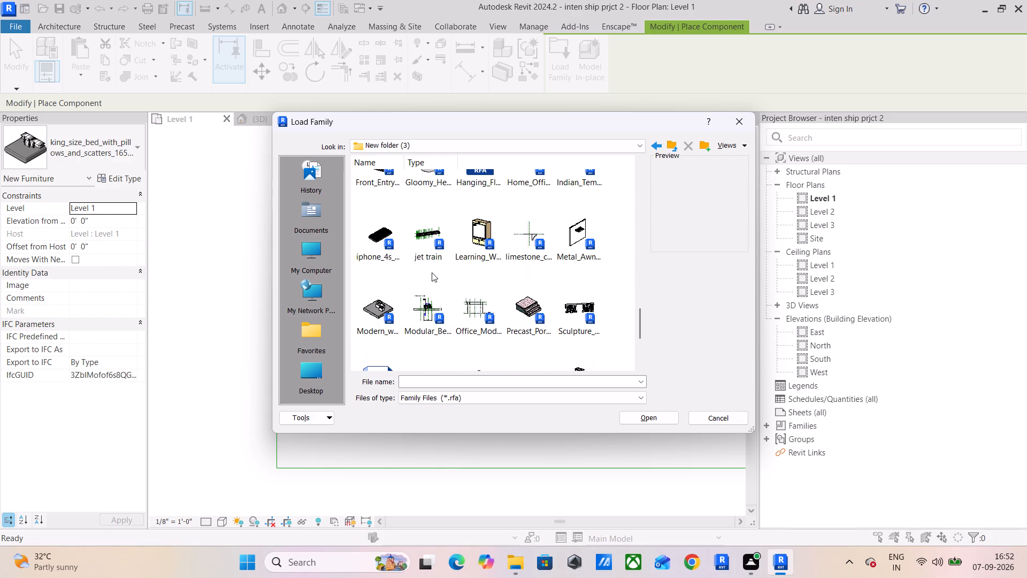
scroll(432, 272, down, 1)
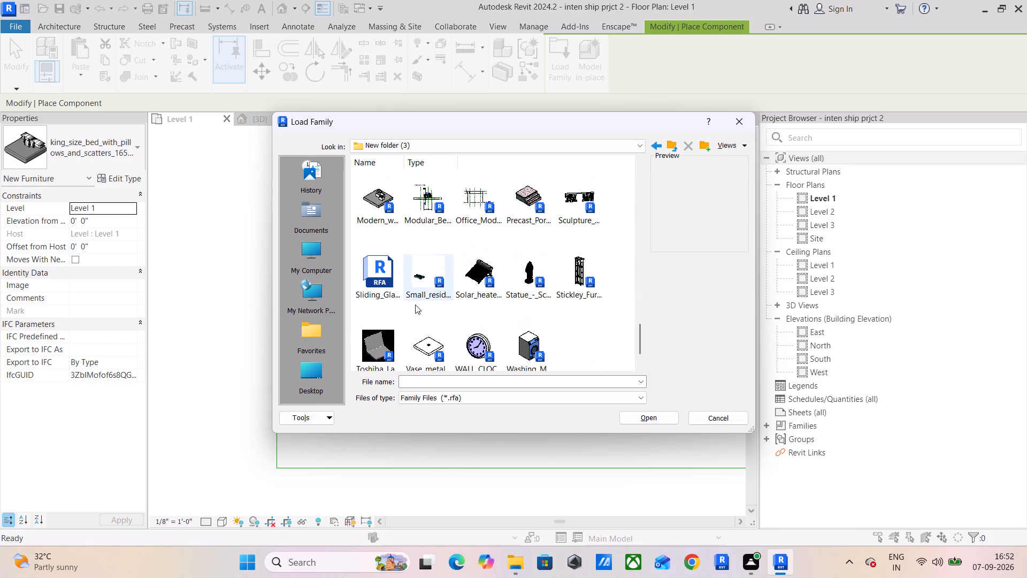
scroll(516, 277, down, 2)
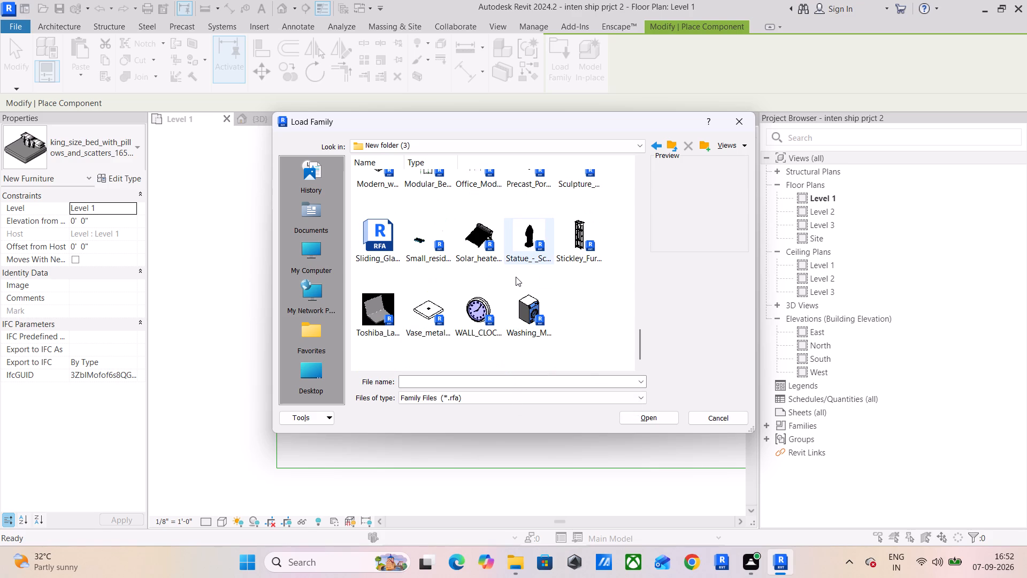
Return to the SHUBHAM CITY folder and look through its category folders for a family to load.
click(654, 142)
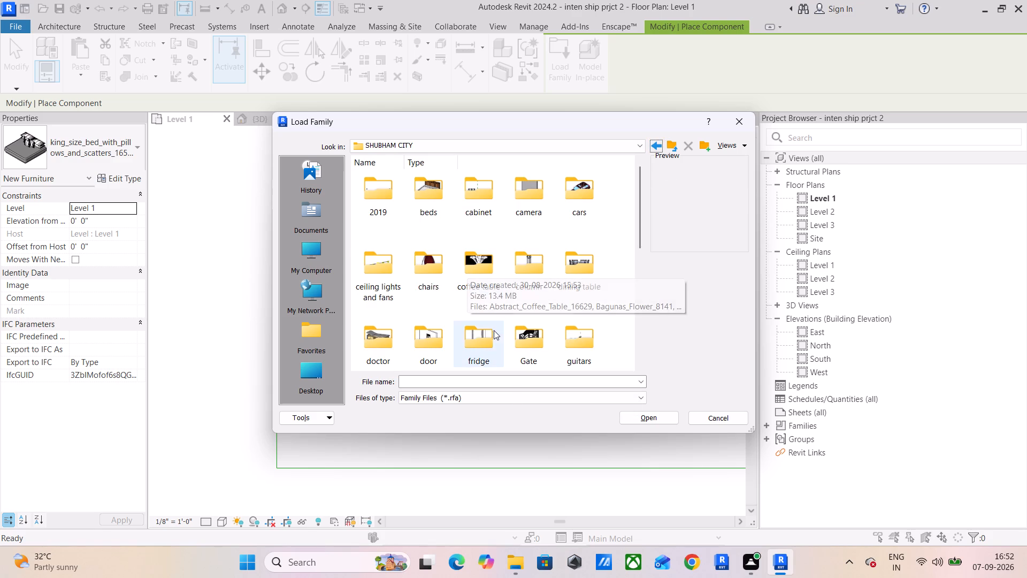
scroll(499, 344, down, 1)
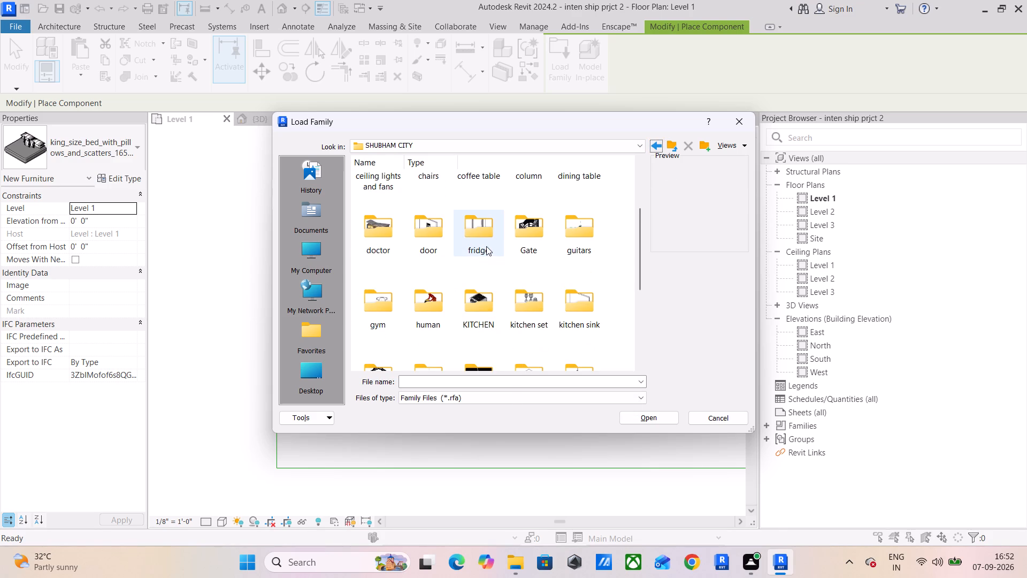
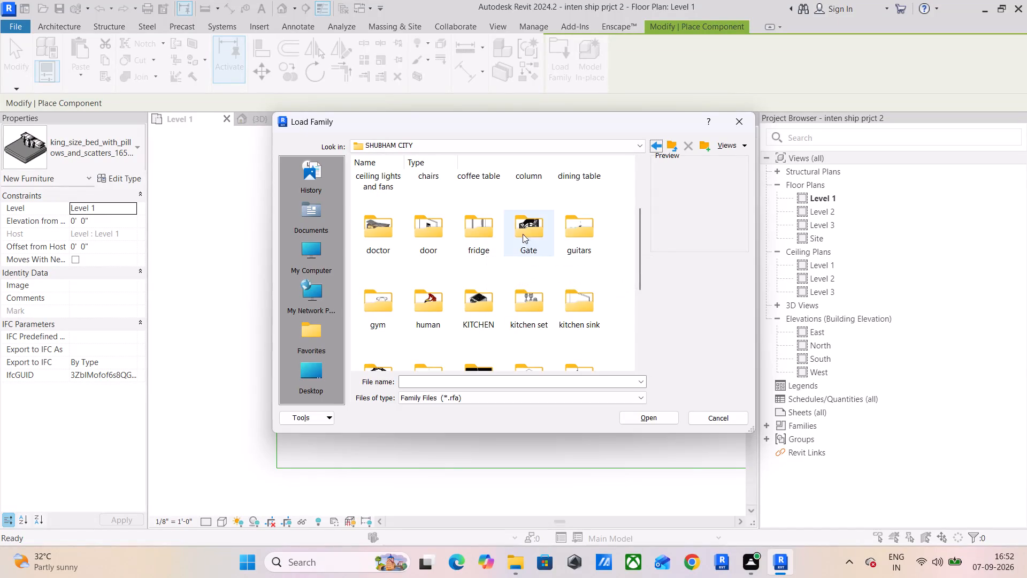
Load the 1Wardrobe_6271 family from the storage folder of the SHUBHAM CITY library.
scroll(563, 315, down, 2)
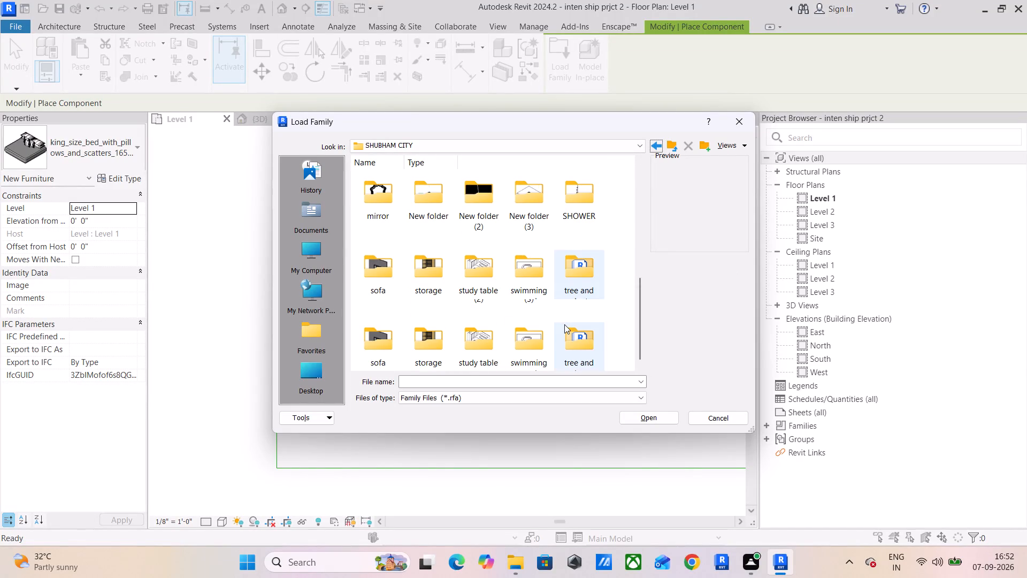
scroll(564, 324, down, 1)
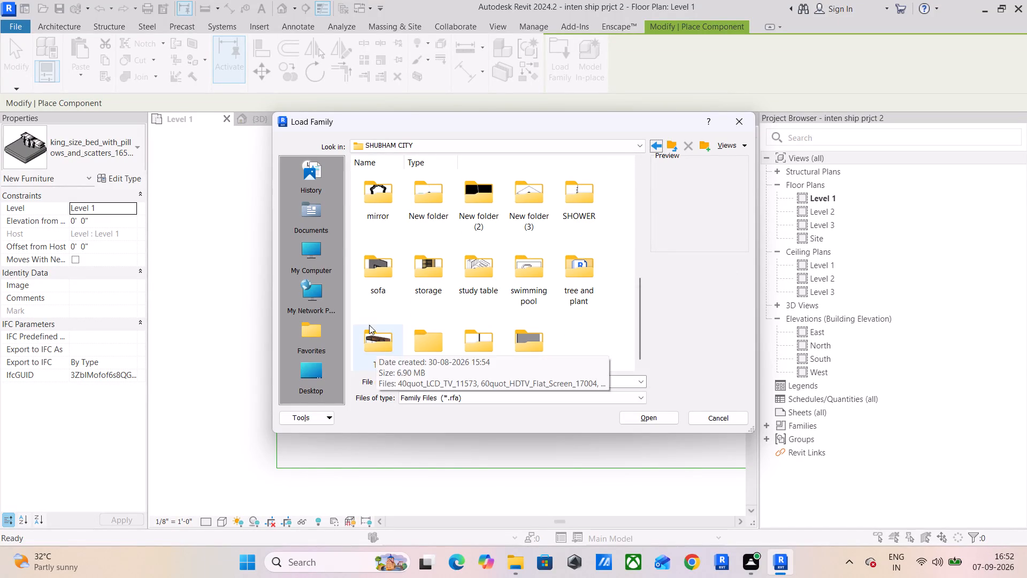
double_click(413, 275)
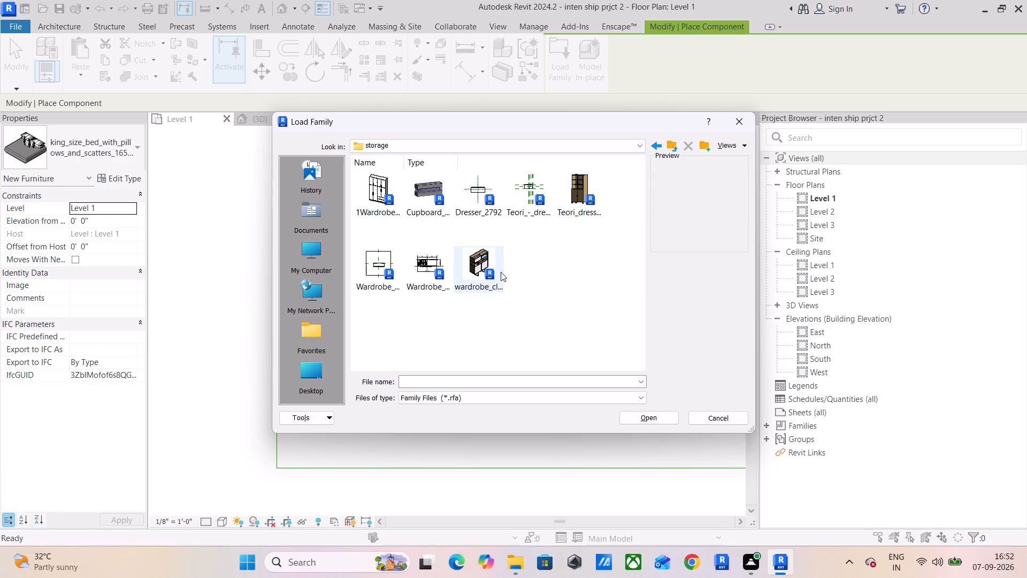
click(425, 191)
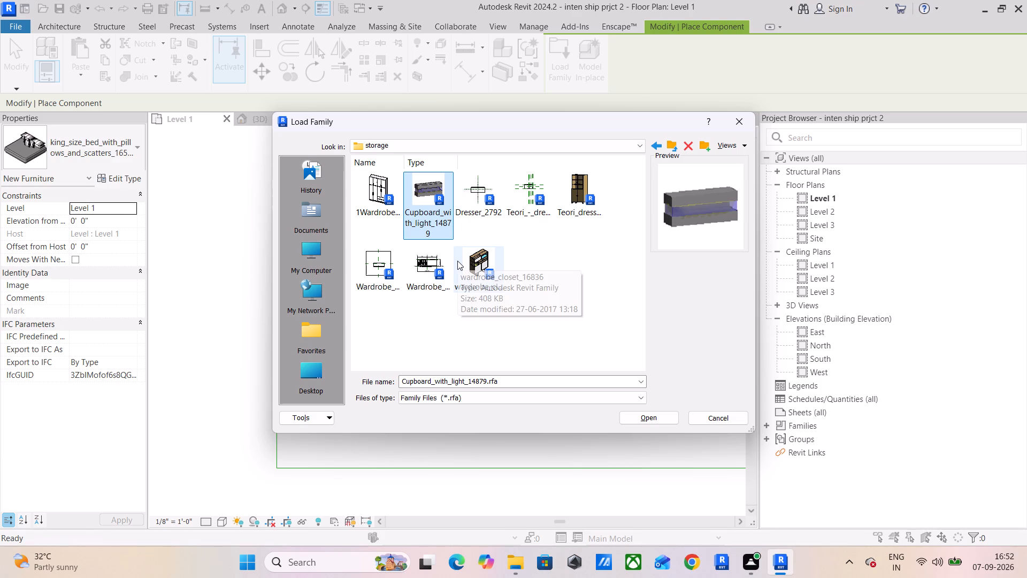
click(381, 173)
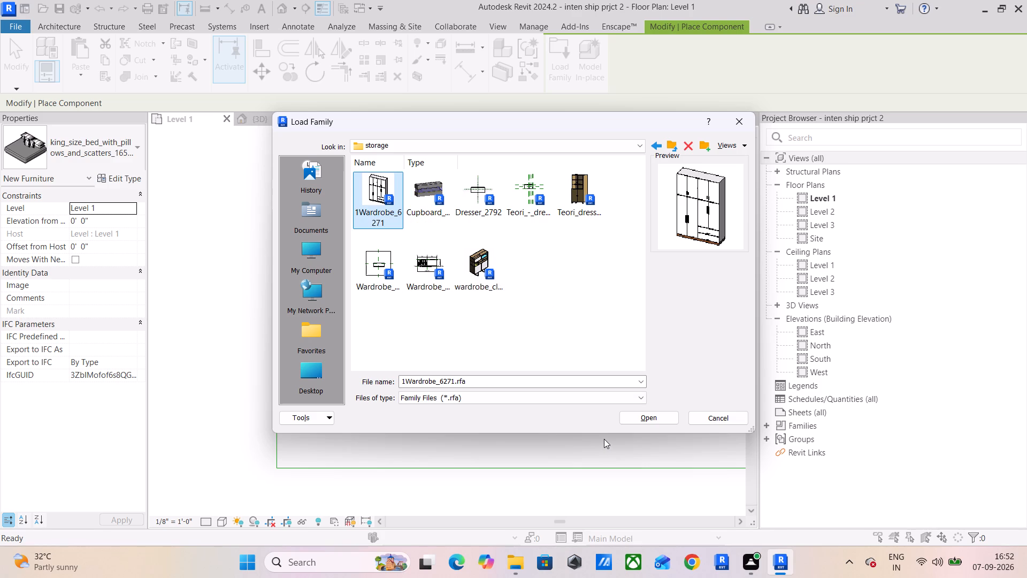
click(638, 412)
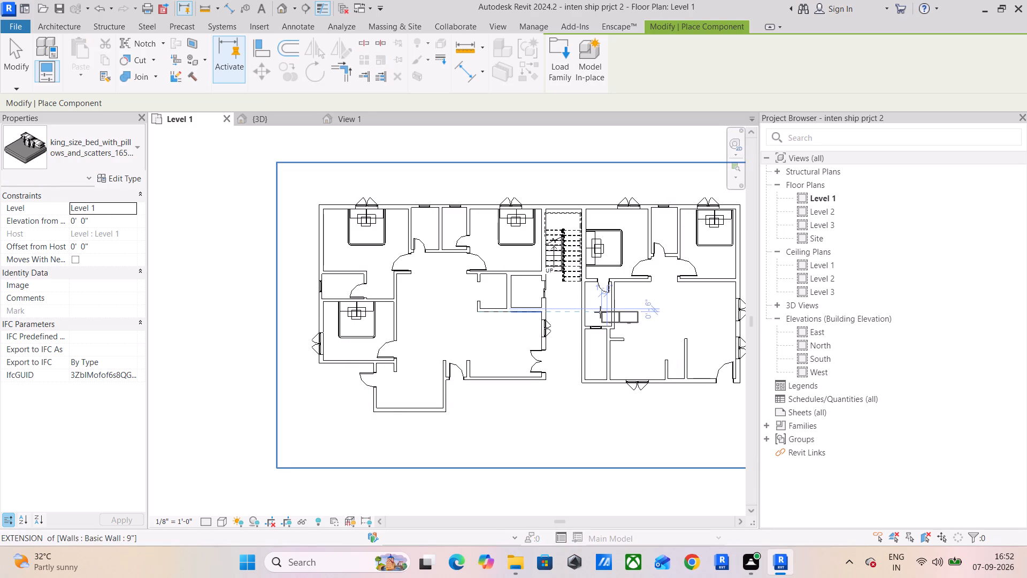
Place a 1Wardrobe_6271 in the northwest bedroom, rotated to stand lengthwise along the west wall beside the bed.
key(space)
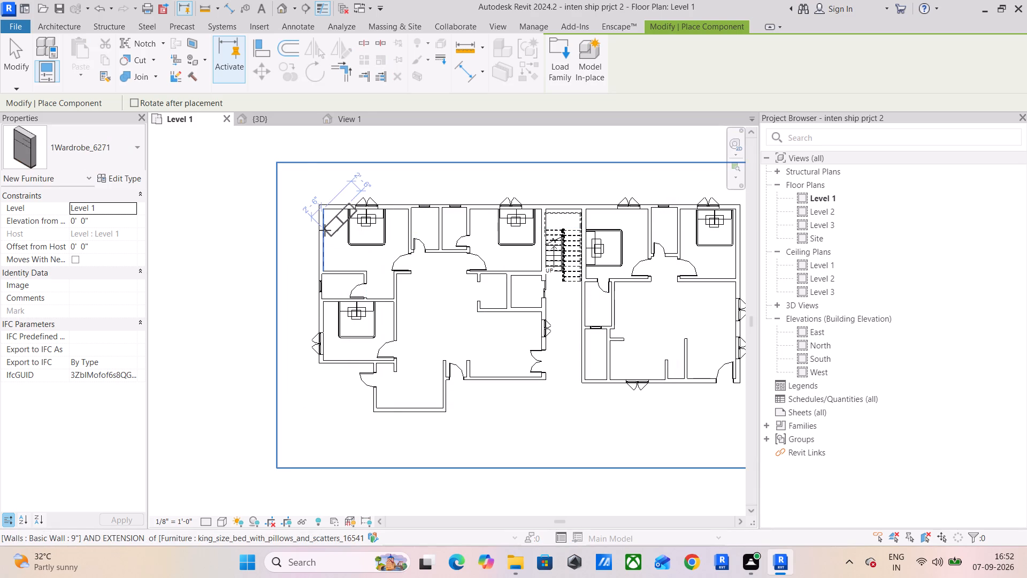
key(space)
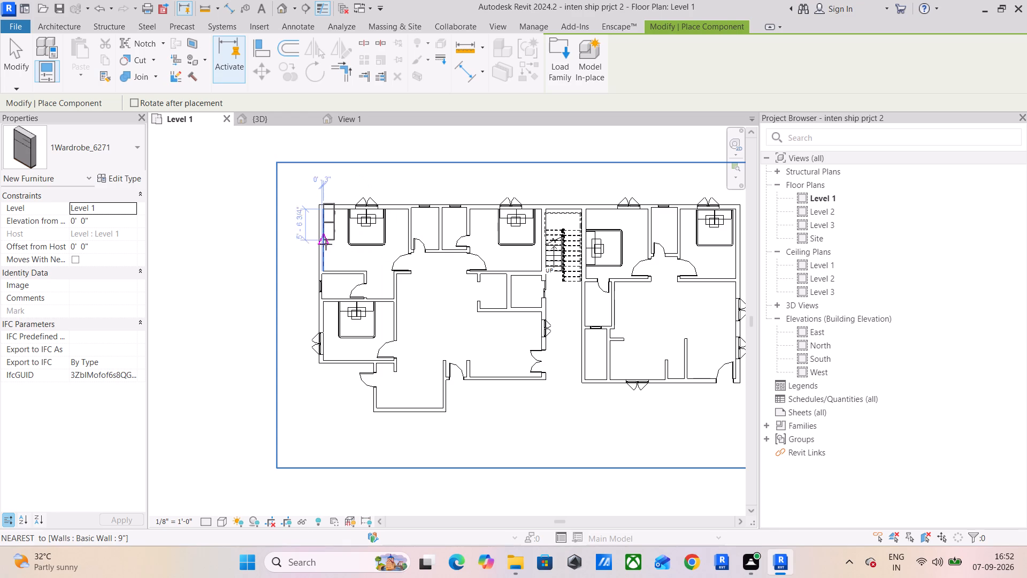
scroll(327, 246, up, 2)
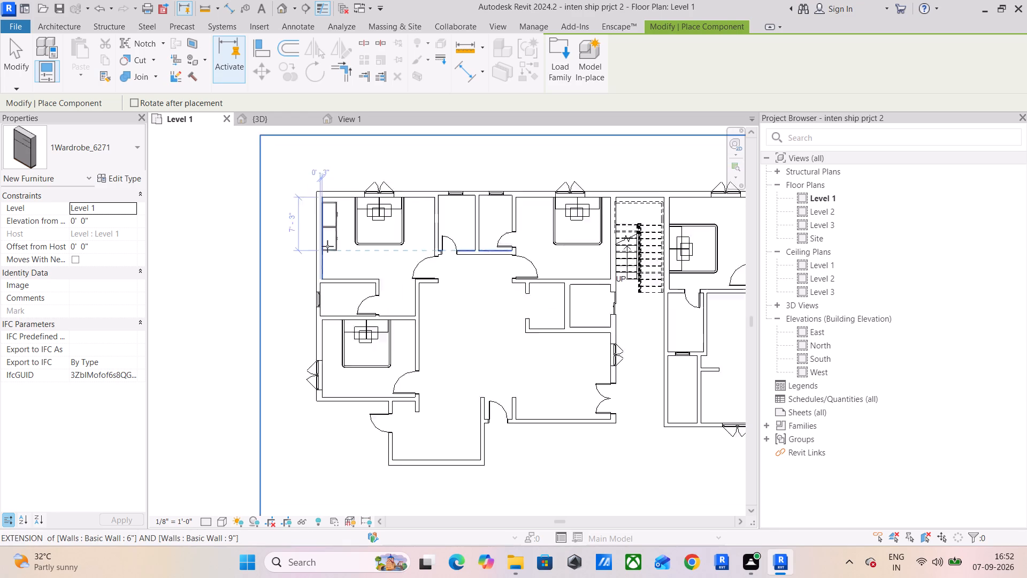
scroll(327, 246, up, 2)
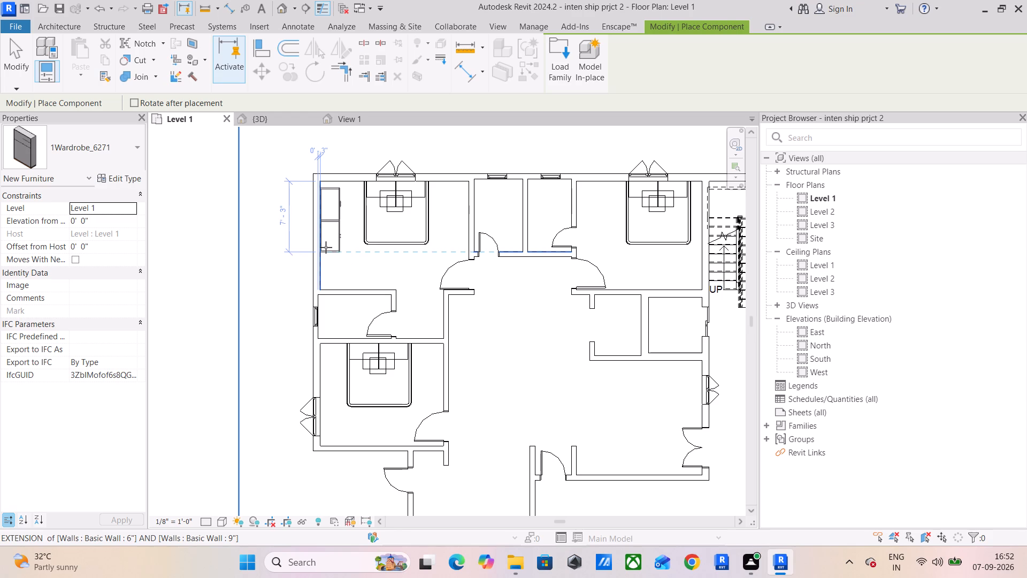
click(327, 247)
Place a wardrobe in the bedroom just west of the staircase, rotated to back onto the south wall near the southeast corner.
middle_drag(472, 278, 242, 249)
scroll(318, 258, down, 3)
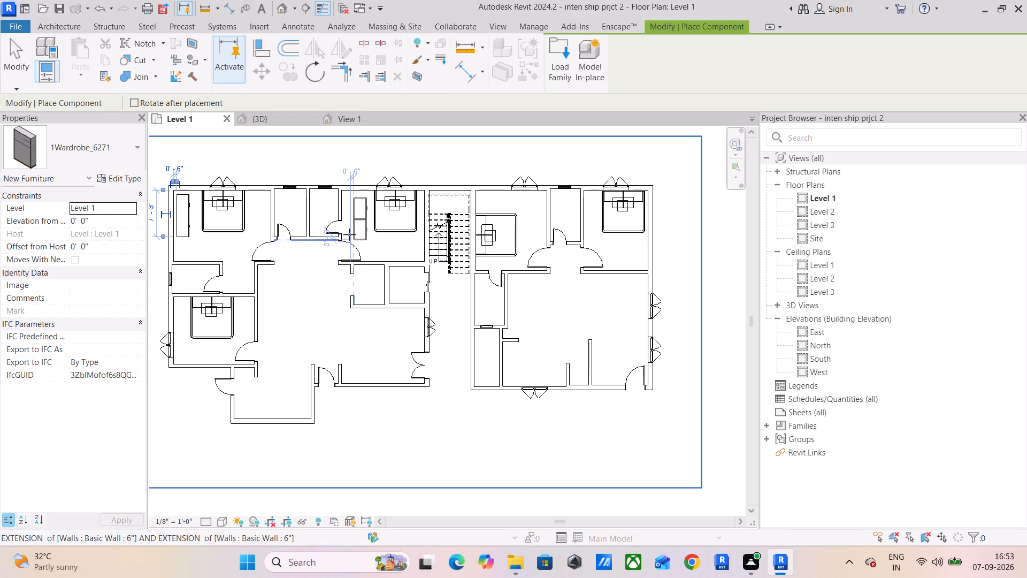
key(space)
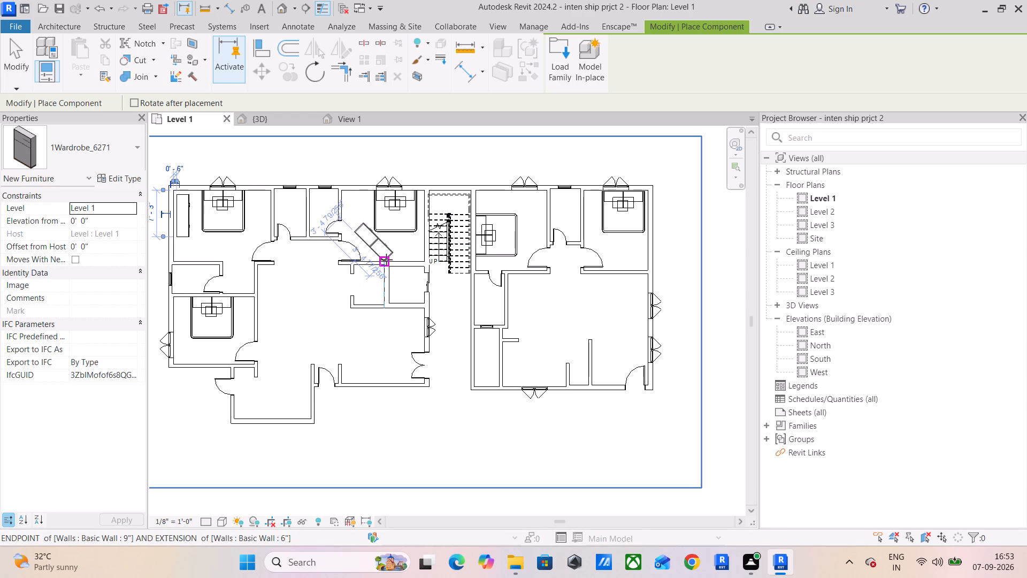
key(space)
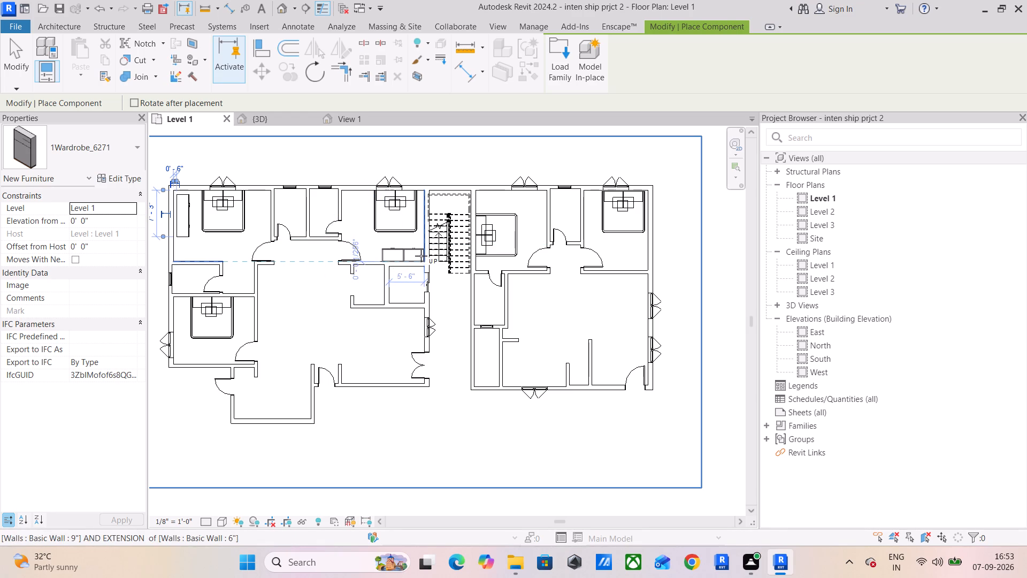
scroll(417, 254, up, 5)
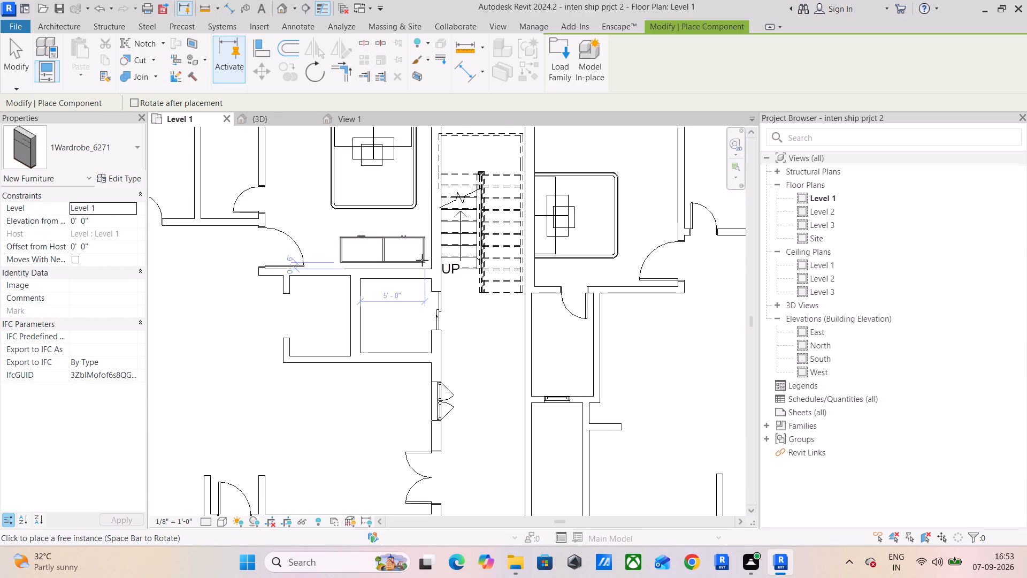
click(422, 260)
Place a wardrobe in the bedroom just east of the staircase, rotated to back onto the north wall above the bed.
scroll(603, 253, down, 3)
middle_drag(603, 254, 416, 260)
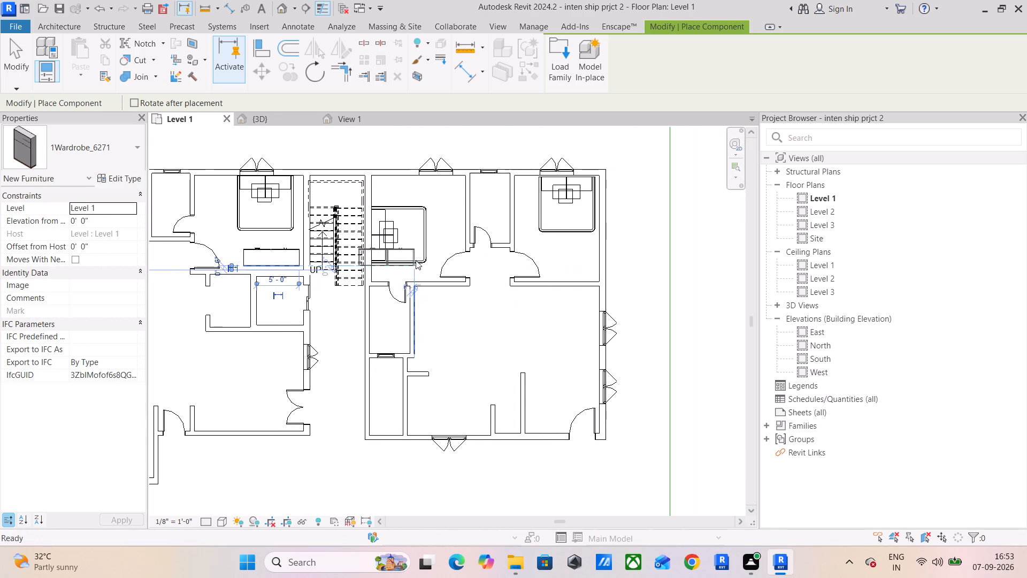
key(space)
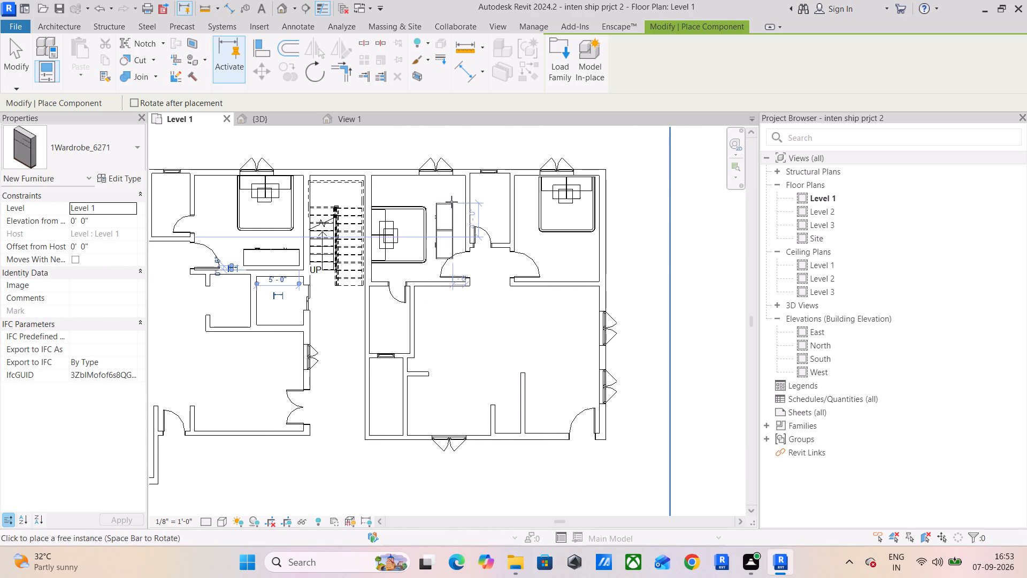
key(space)
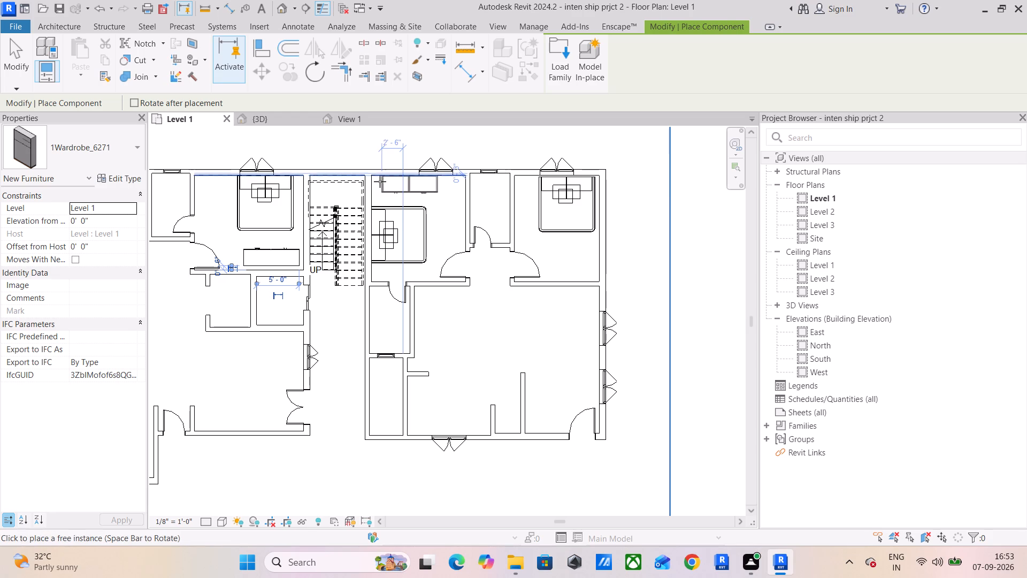
scroll(380, 184, up, 5)
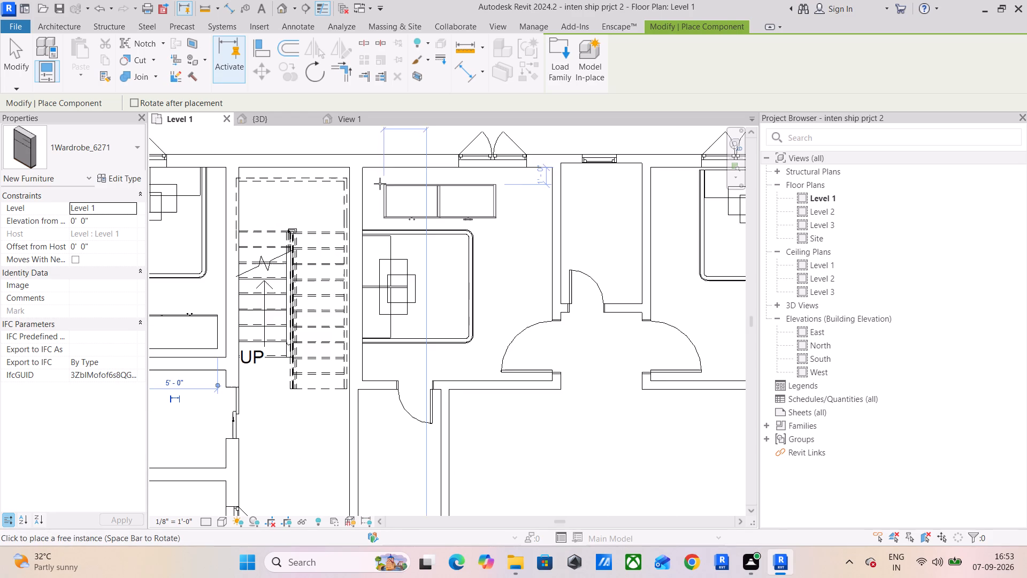
click(384, 179)
Place a wardrobe in the northeast bedroom, rotated to stand along the west wall beside the bed.
middle_drag(508, 206, 451, 200)
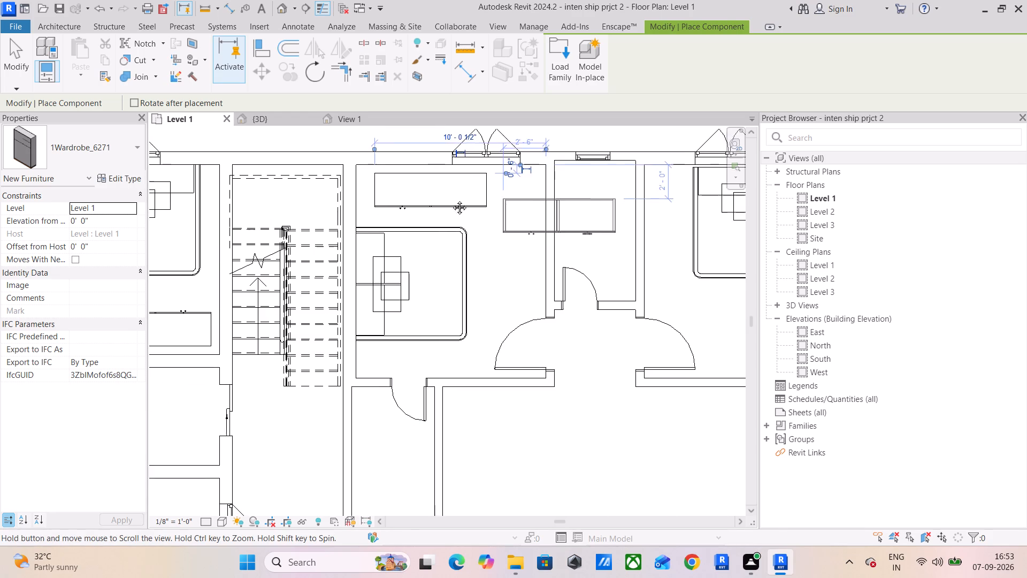
middle_drag(451, 200, 219, 196)
key(space)
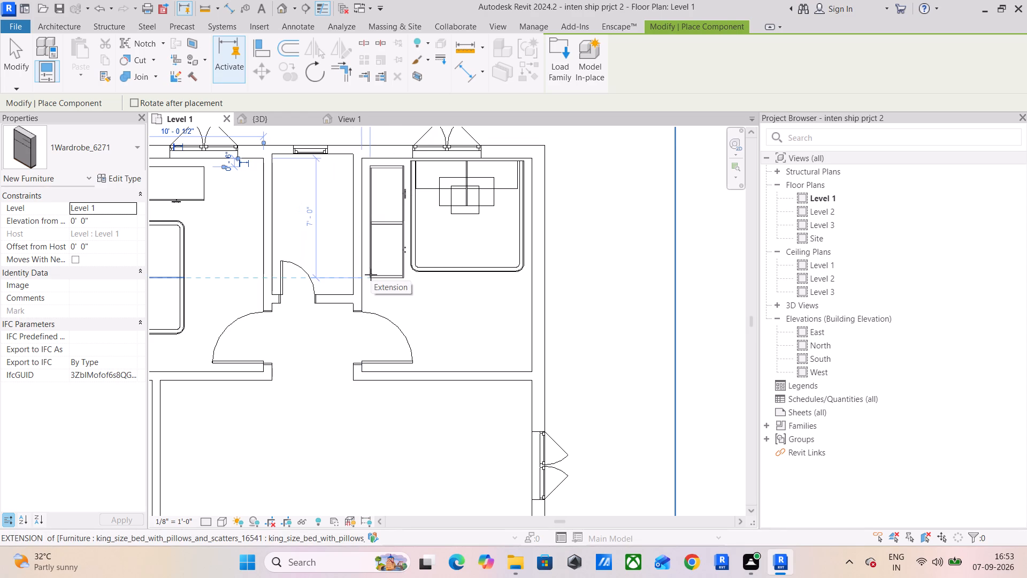
click(371, 275)
Place a wardrobe in the southwest bedroom along the west wall beside the bed and finish placing components.
scroll(417, 329, down, 6)
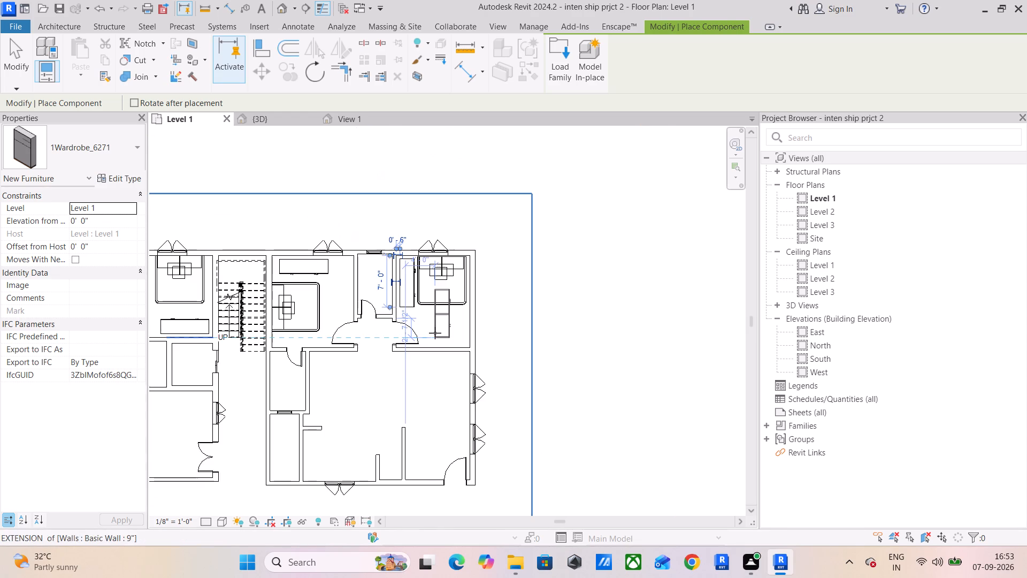
middle_drag(435, 333, 656, 276)
middle_drag(227, 364, 421, 371)
scroll(348, 390, up, 8)
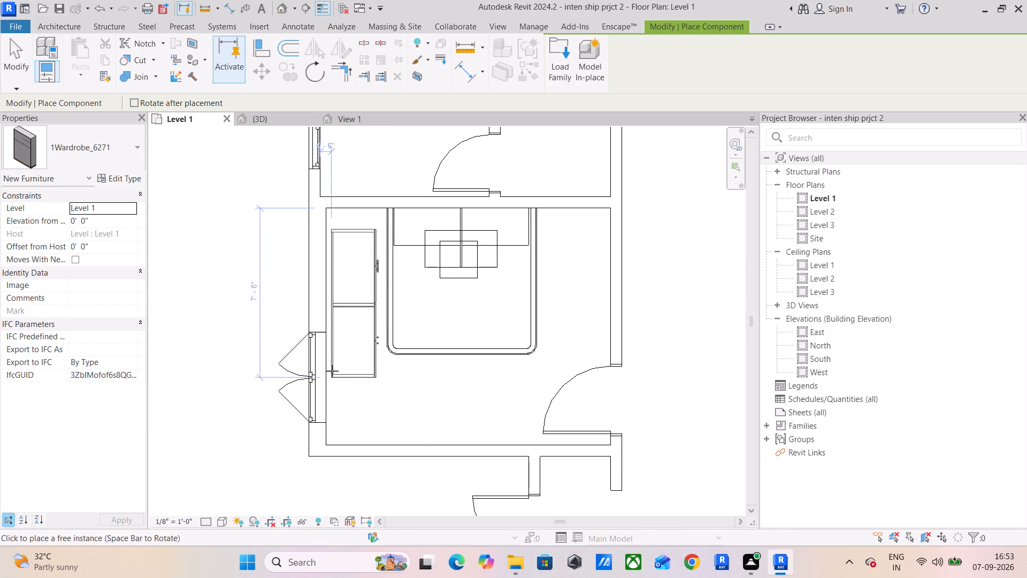
click(333, 369)
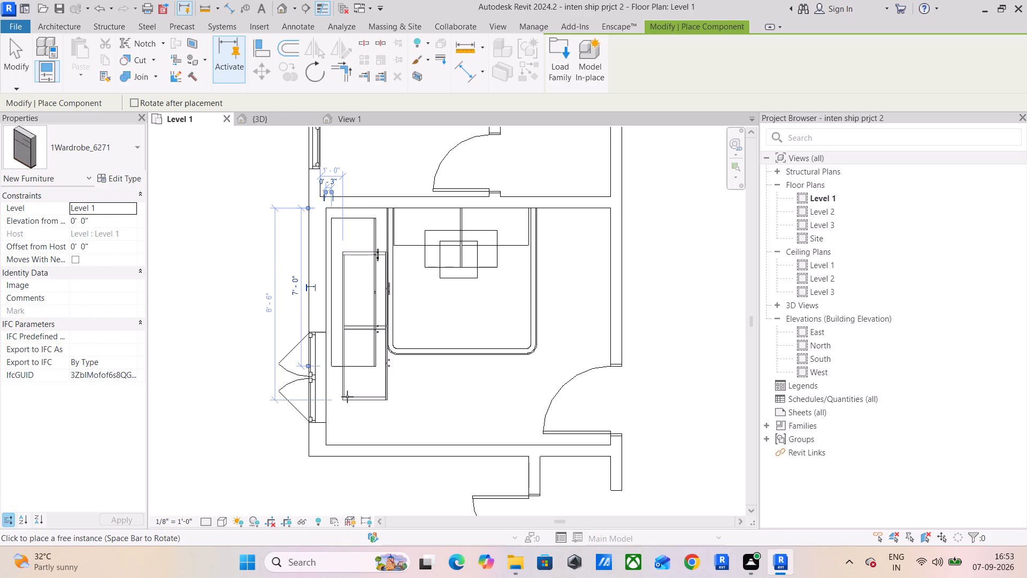
key(Escape)
key(Escape)
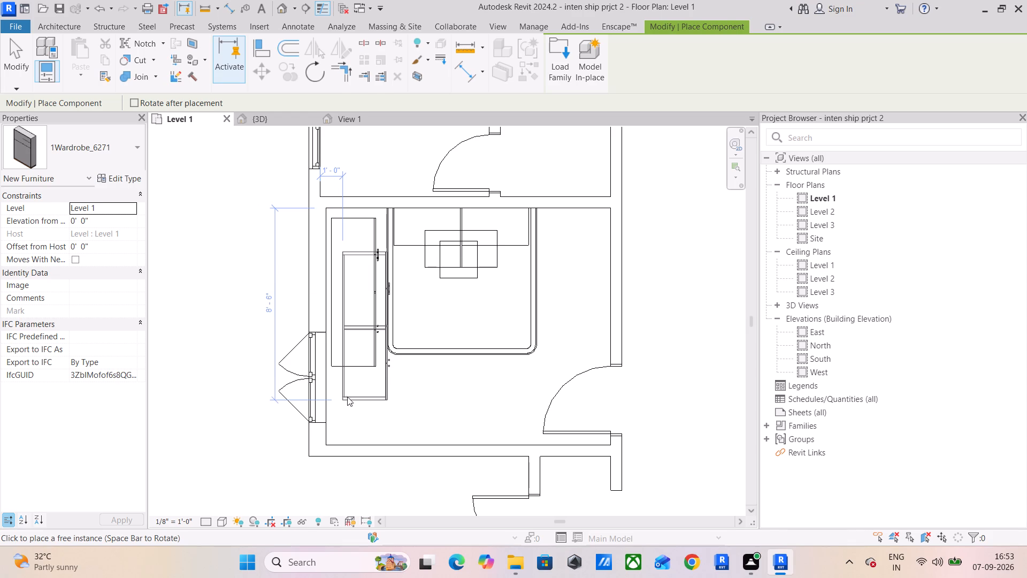
key(Escape)
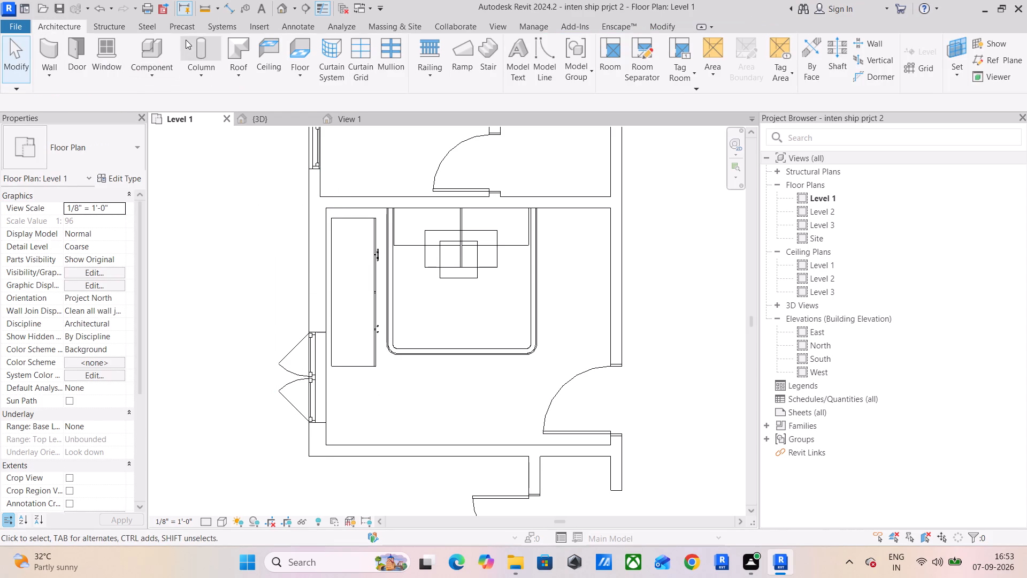
Align the southwest bedroom's wardrobe with the inner faces of that room's west and north walls.
click(643, 30)
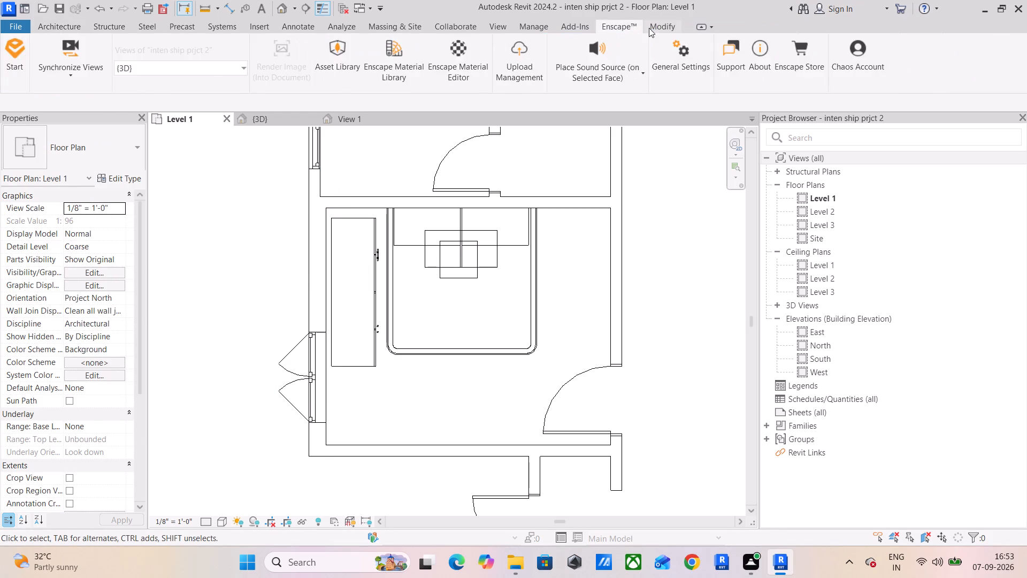
click(649, 28)
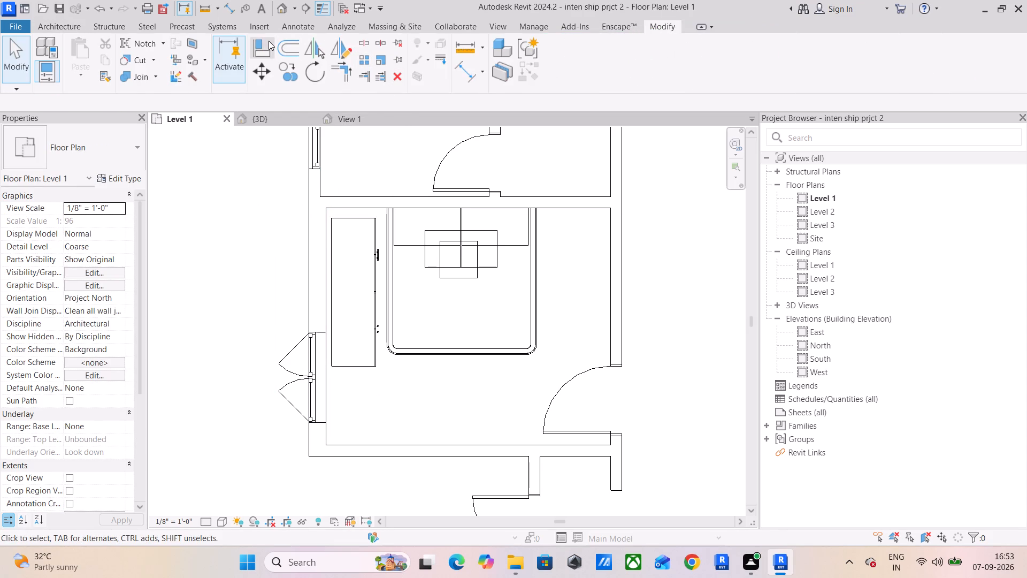
click(267, 41)
click(324, 265)
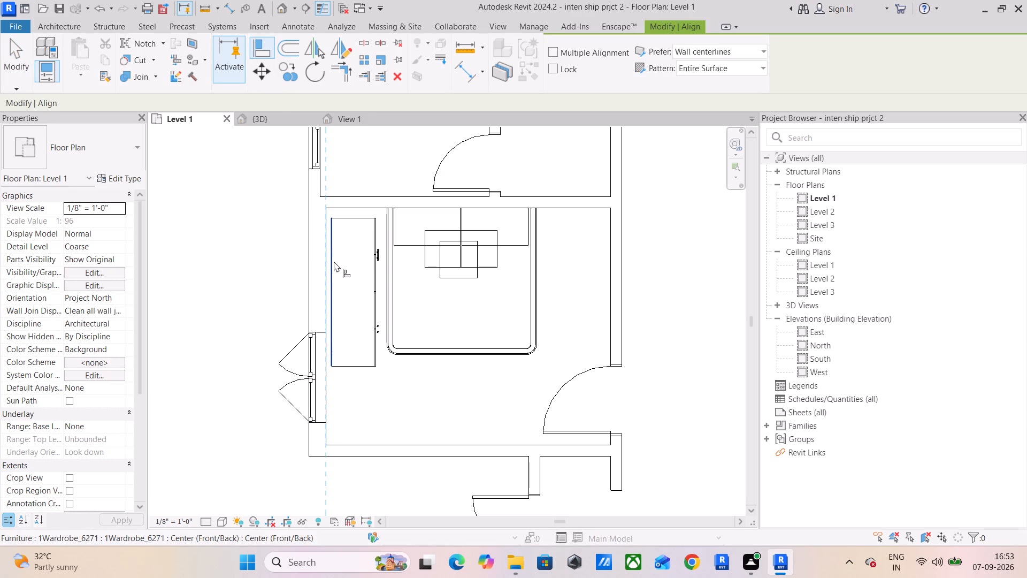
click(334, 261)
click(351, 207)
click(351, 214)
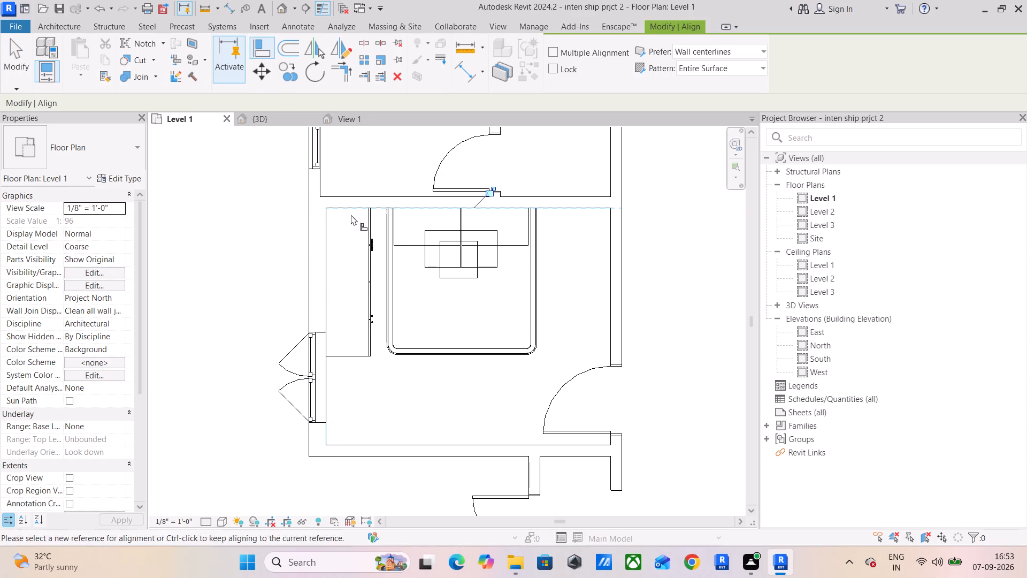
Align the northwest bedroom's wardrobe with the inner faces of that room's west and north walls.
middle_drag(609, 256, 418, 276)
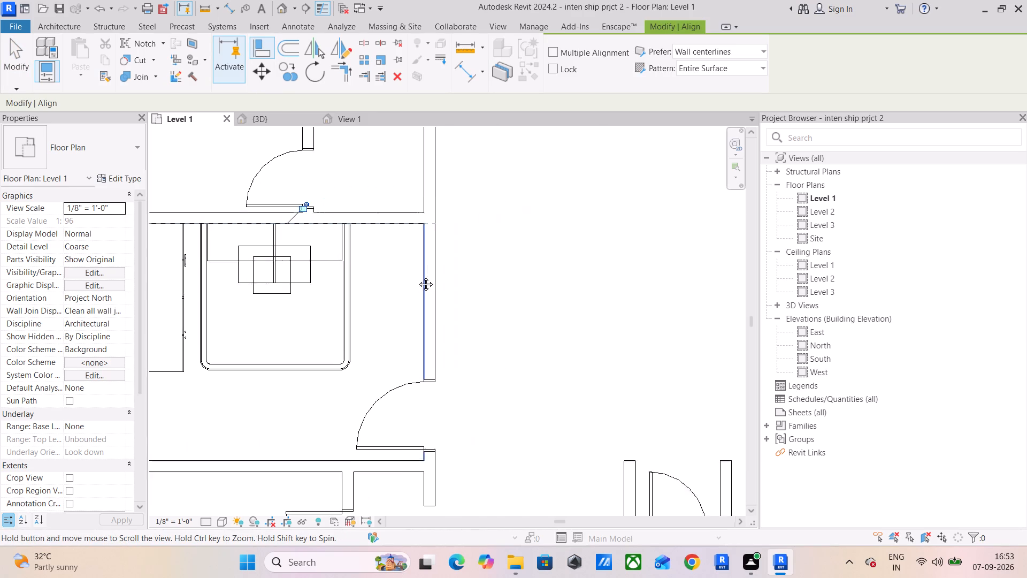
middle_drag(418, 276, 558, 528)
scroll(454, 306, down, 3)
scroll(376, 248, up, 3)
middle_drag(391, 270, 399, 284)
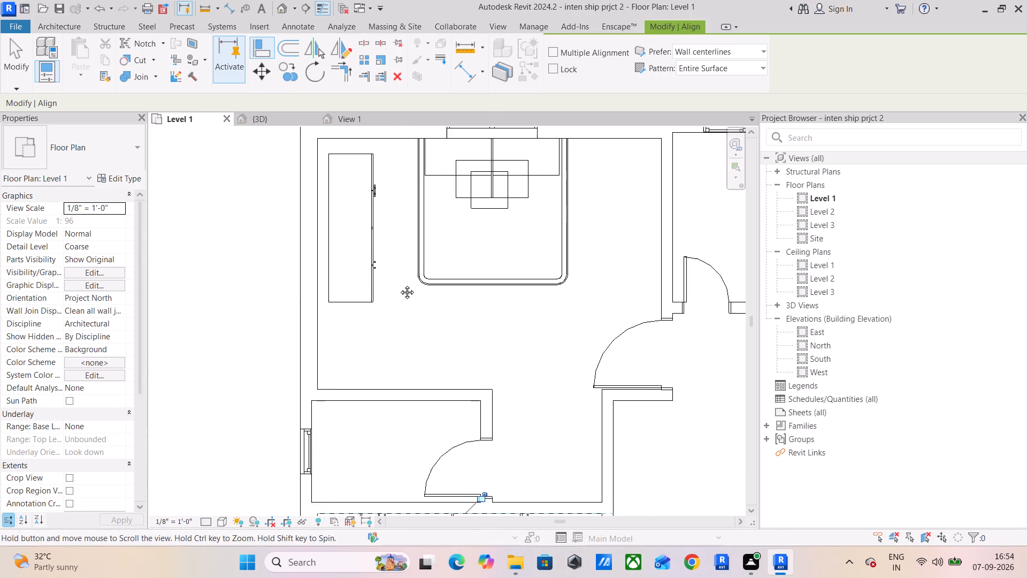
middle_drag(399, 284, 413, 331)
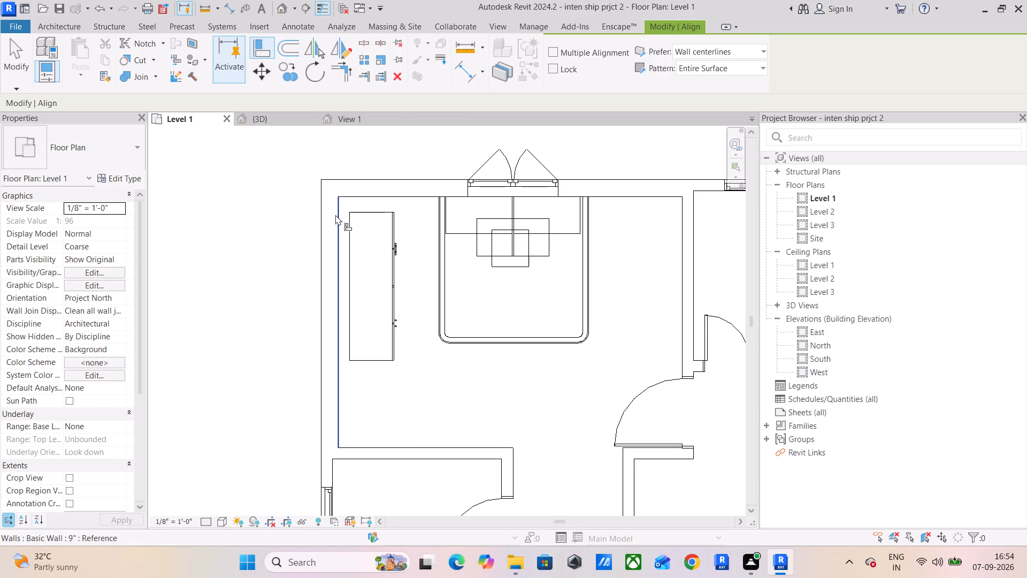
click(335, 215)
click(353, 229)
click(363, 197)
click(362, 208)
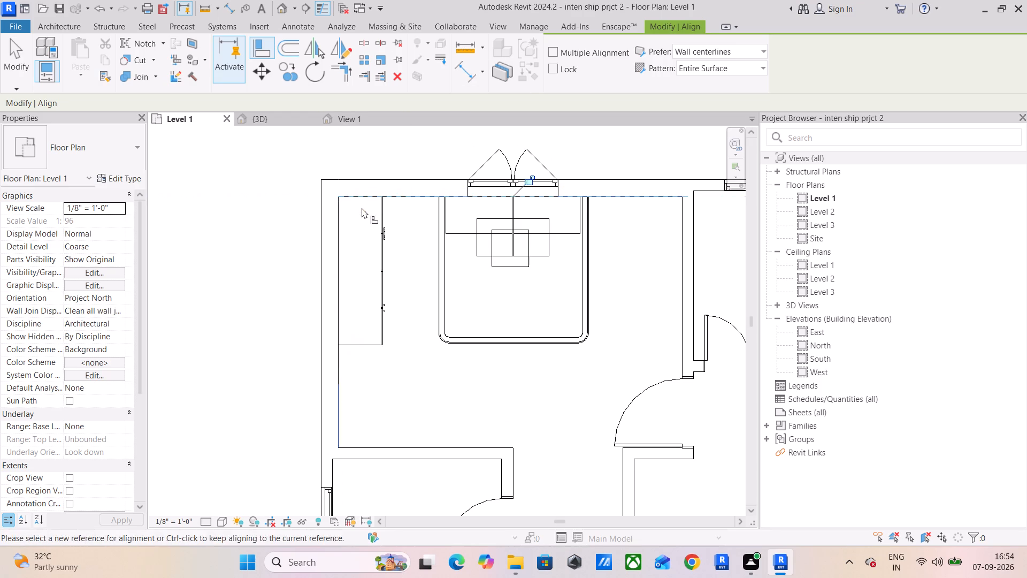
Align the wardrobe in the bedroom west of the stairs with the inner faces of that room's east and south walls.
middle_drag(476, 230, 217, 205)
middle_drag(642, 212, 235, 208)
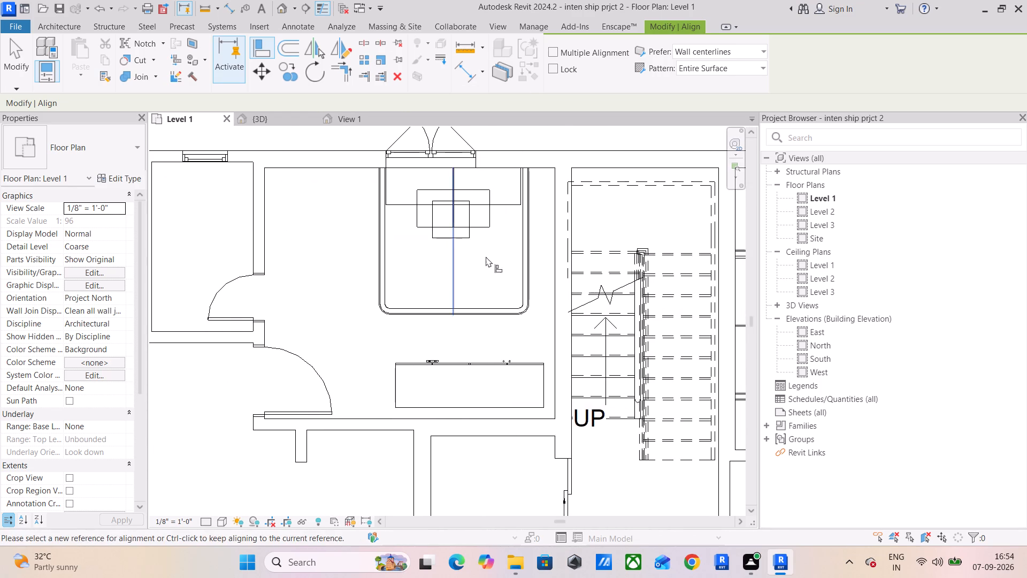
middle_drag(538, 275, 481, 272)
click(497, 381)
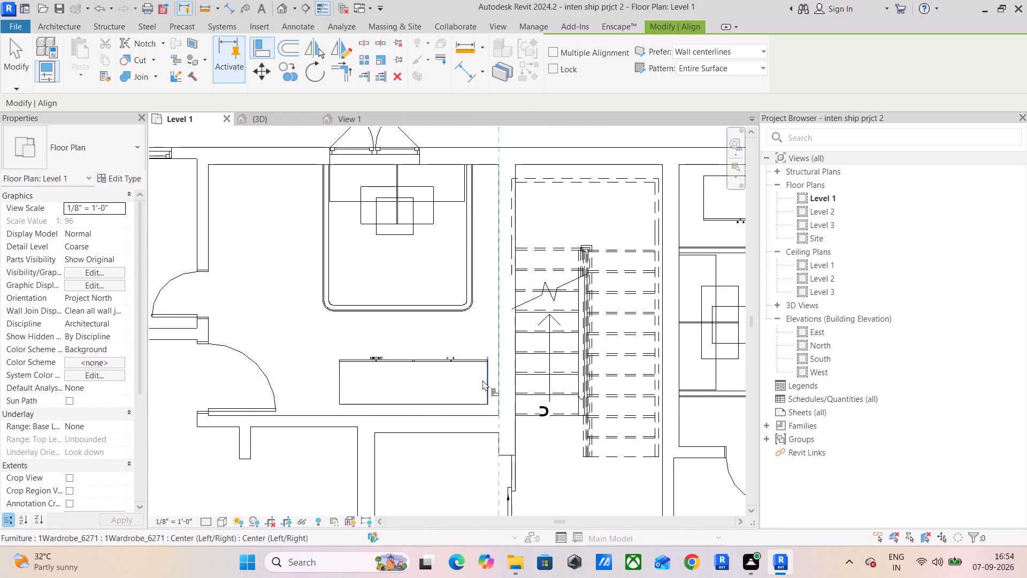
click(486, 381)
click(461, 413)
click(464, 405)
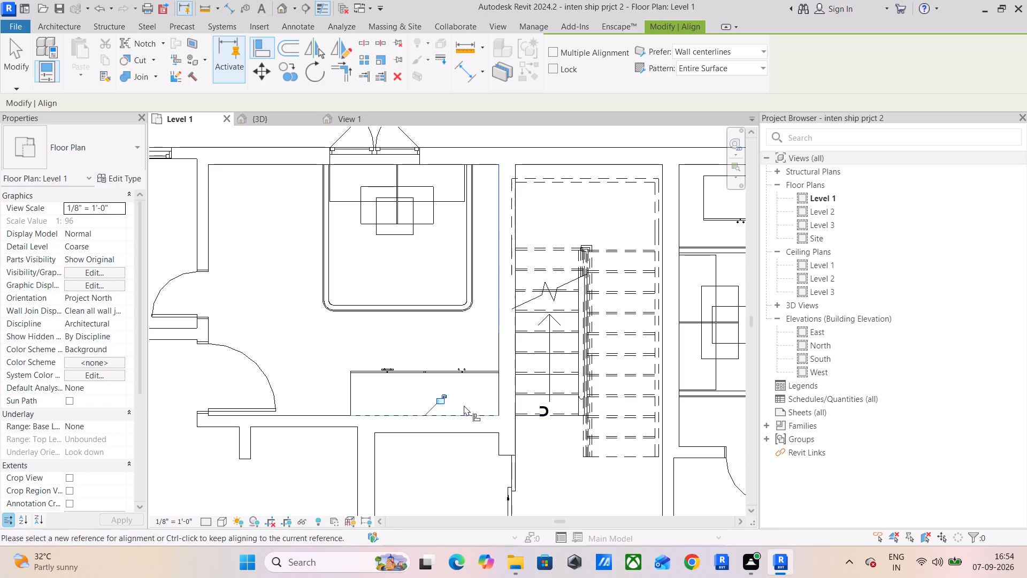
Align the wardrobe in the bedroom east of the stairs with the inner faces of that room's west and north walls.
middle_drag(422, 388, 479, 236)
scroll(463, 247, down, 5)
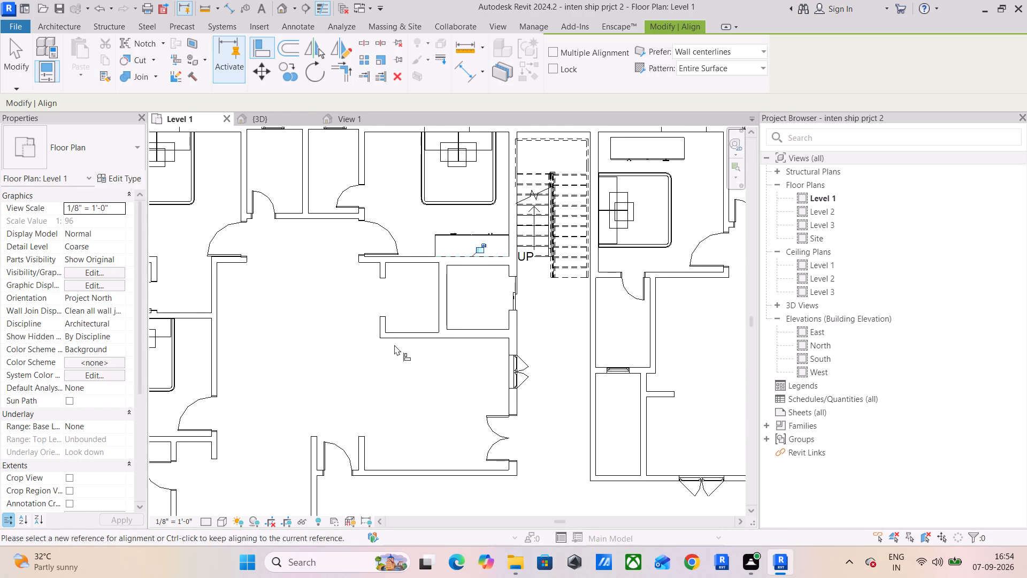
middle_drag(394, 345, 139, 333)
middle_drag(401, 303, 403, 392)
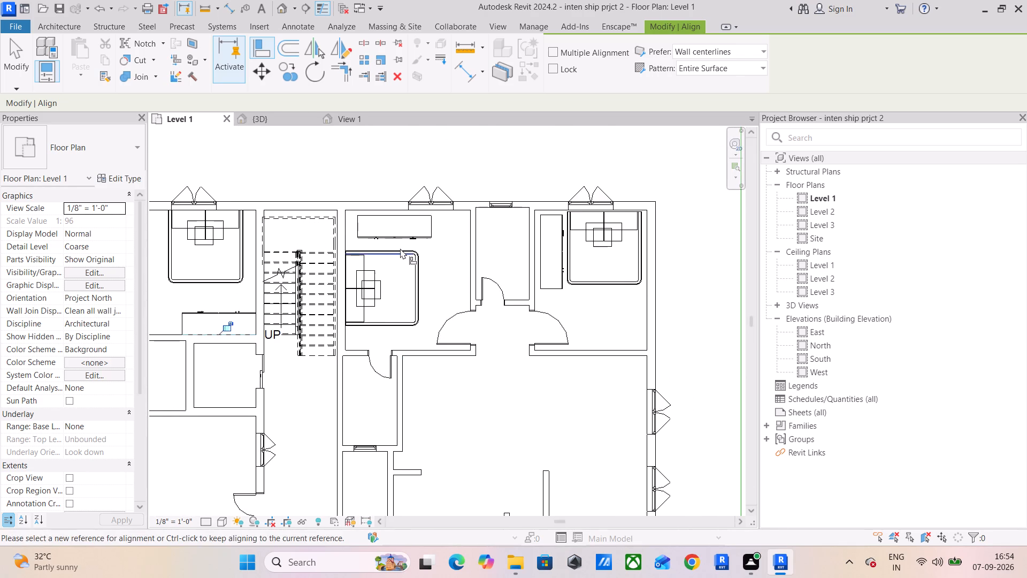
scroll(378, 217, up, 5)
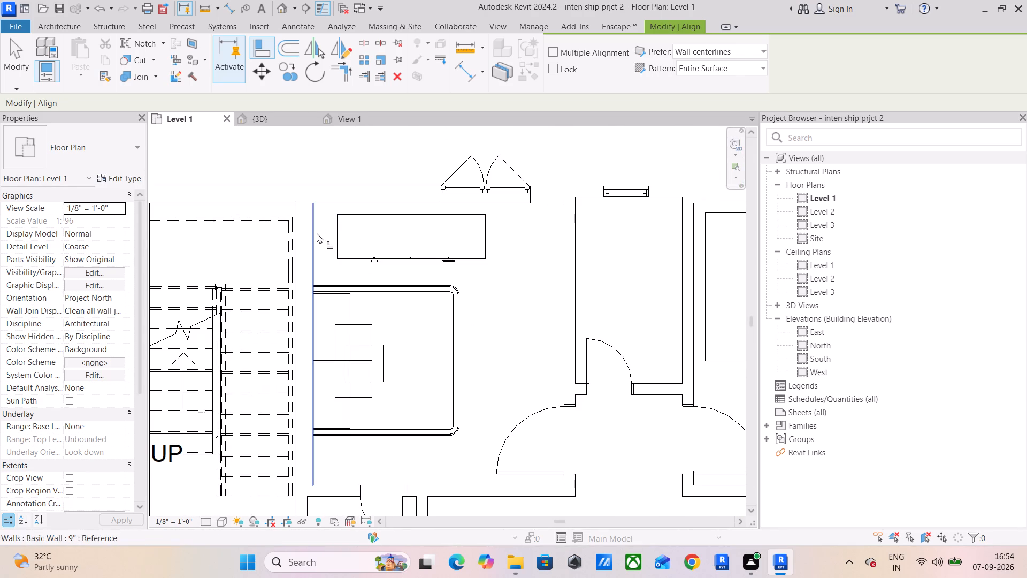
click(317, 231)
click(339, 233)
click(354, 203)
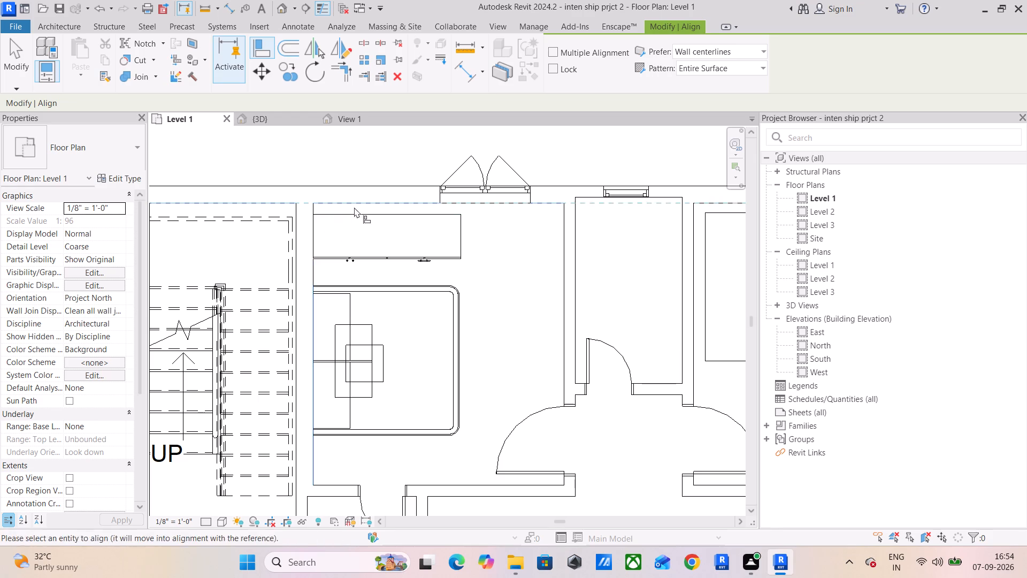
click(354, 214)
Align the northeast bedroom's wardrobe with the inner faces of that room's west and north walls.
middle_drag(531, 253, 205, 229)
click(367, 209)
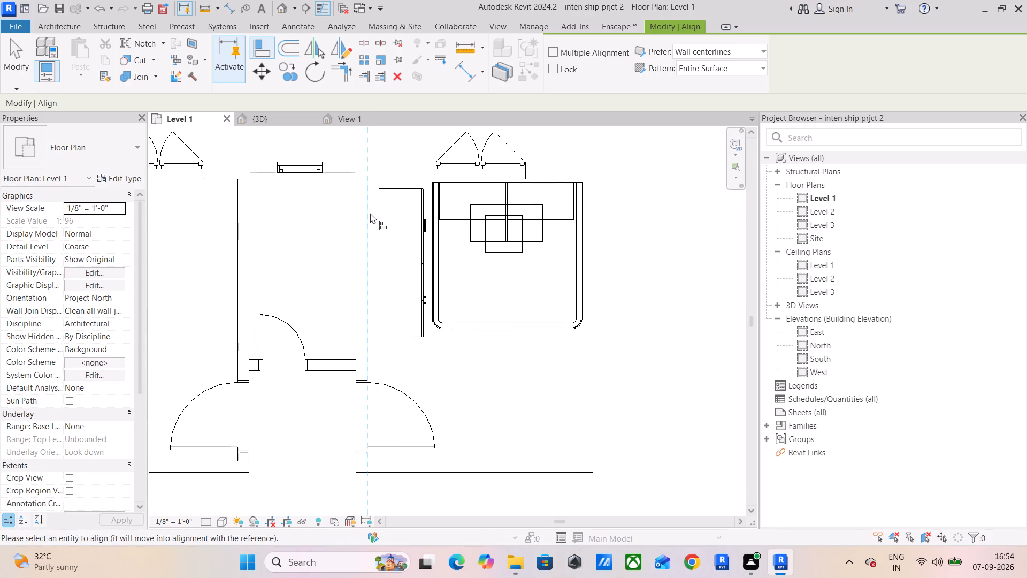
click(377, 218)
click(388, 179)
click(388, 186)
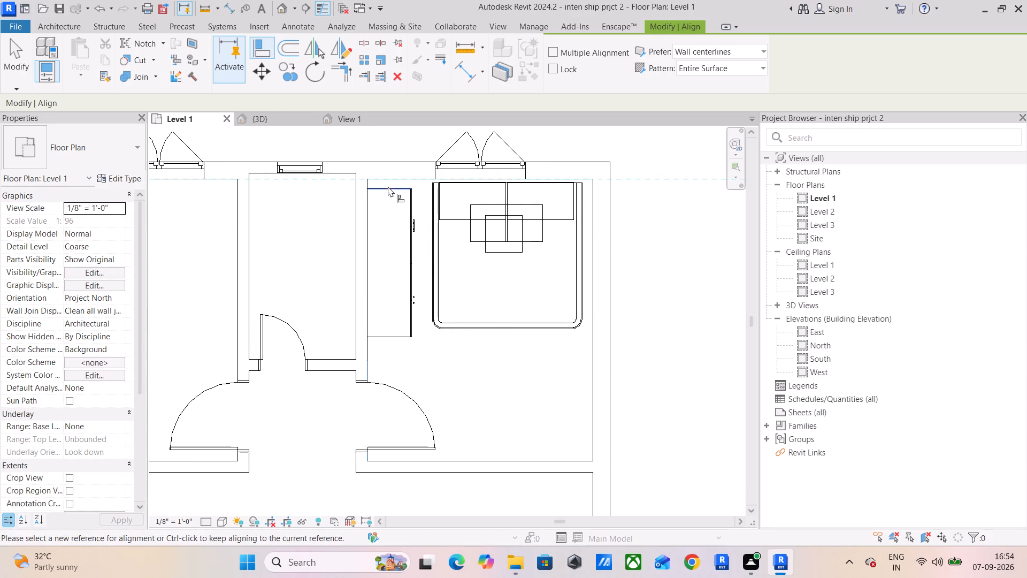
Load the Dining_Table_amp_Chair_11036 component family from the dining table folder of the family library.
middle_drag(415, 265, 391, 159)
scroll(412, 238, down, 4)
scroll(362, 321, down, 2)
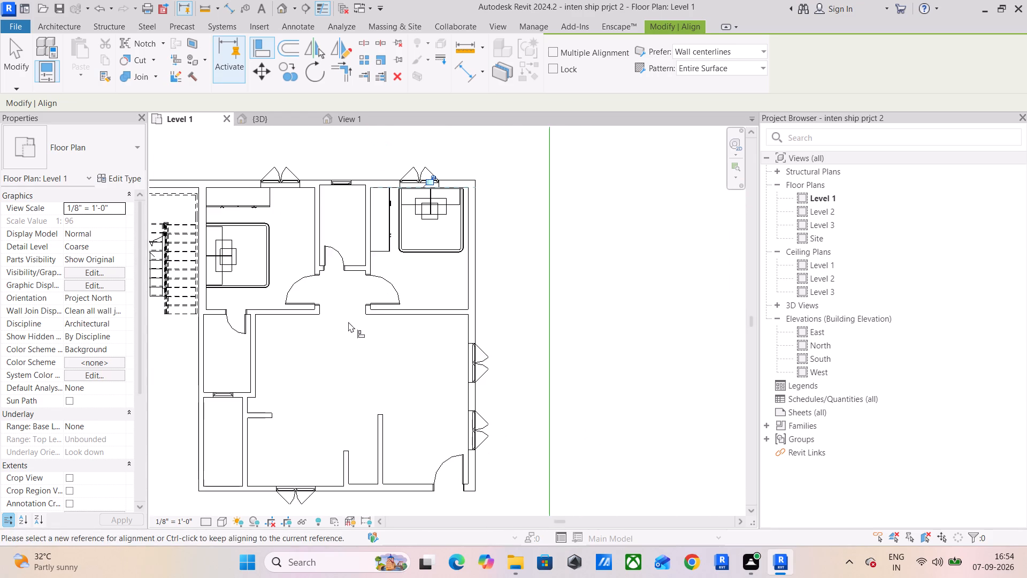
middle_drag(348, 322, 410, 306)
middle_drag(395, 305, 416, 306)
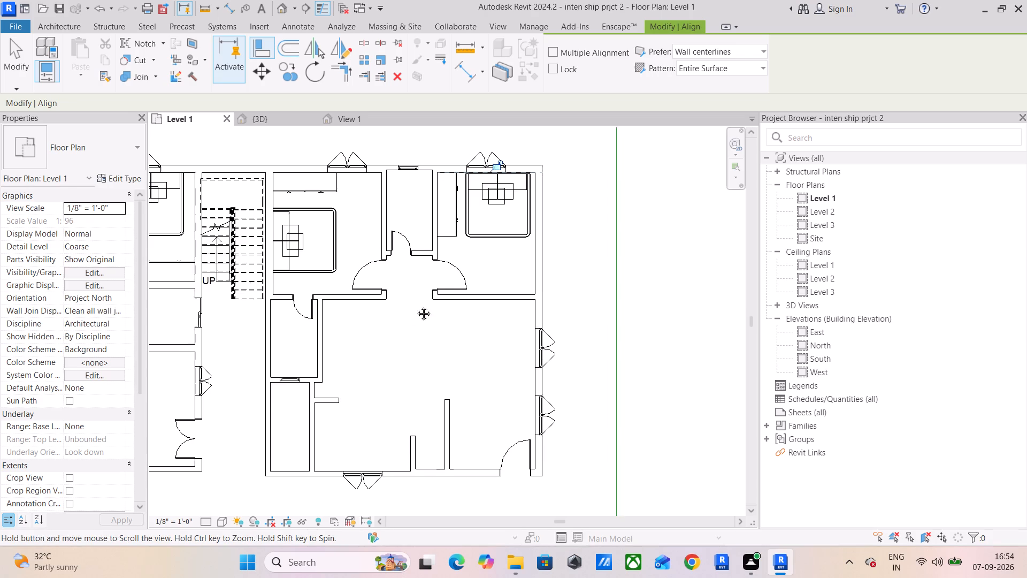
middle_drag(416, 306, 524, 287)
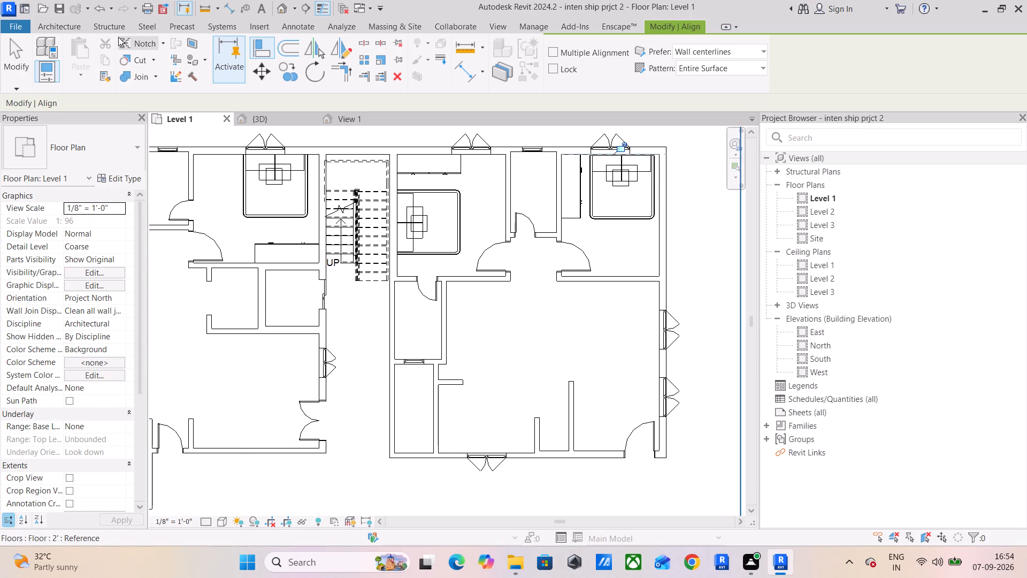
click(65, 27)
click(111, 63)
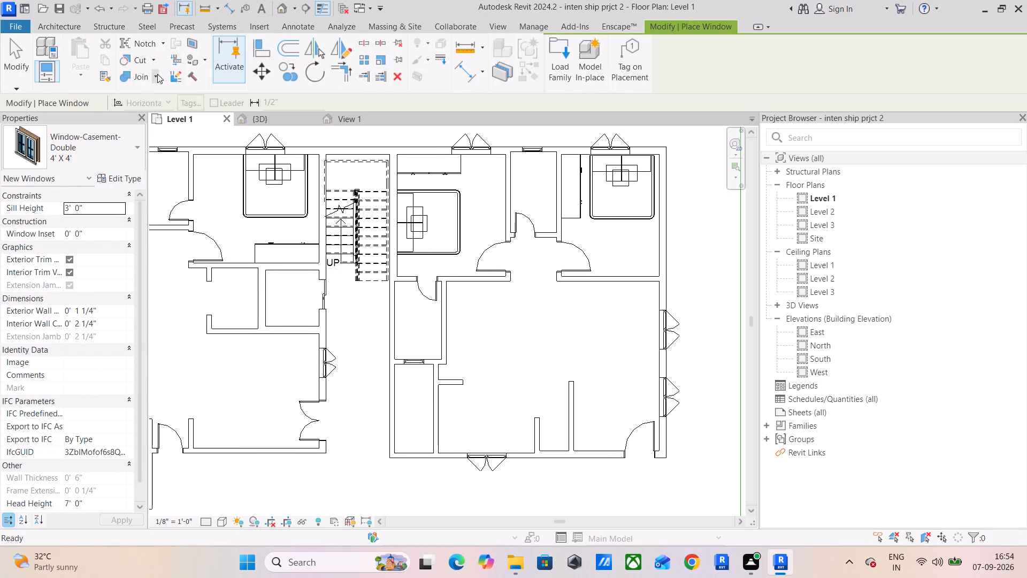
click(56, 28)
click(148, 72)
click(171, 100)
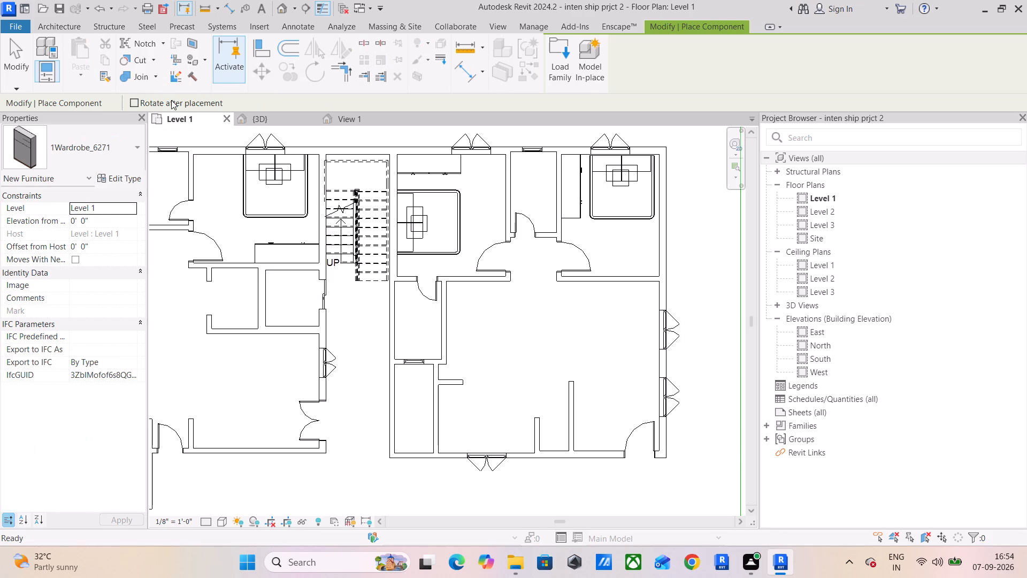
click(559, 57)
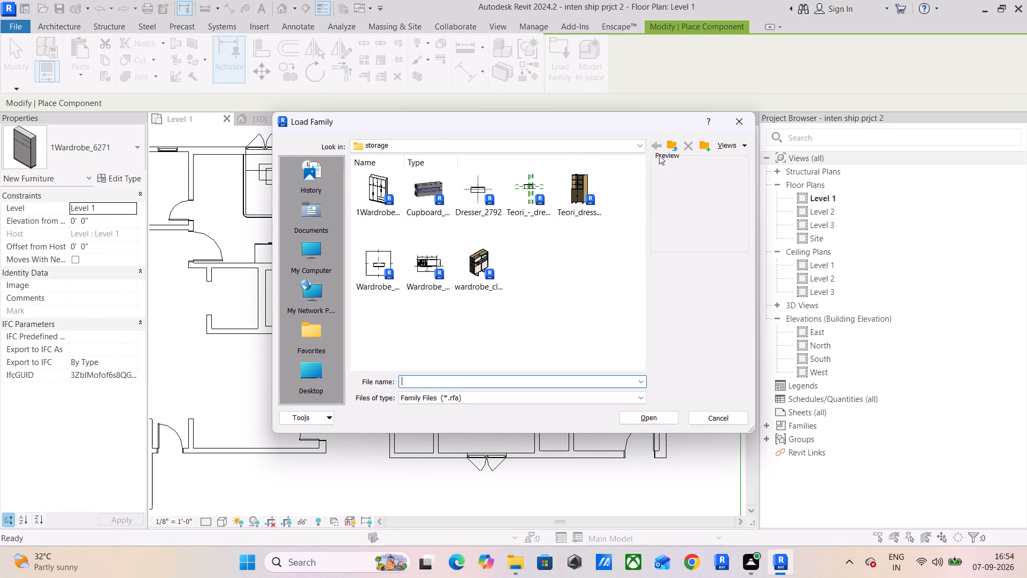
click(667, 144)
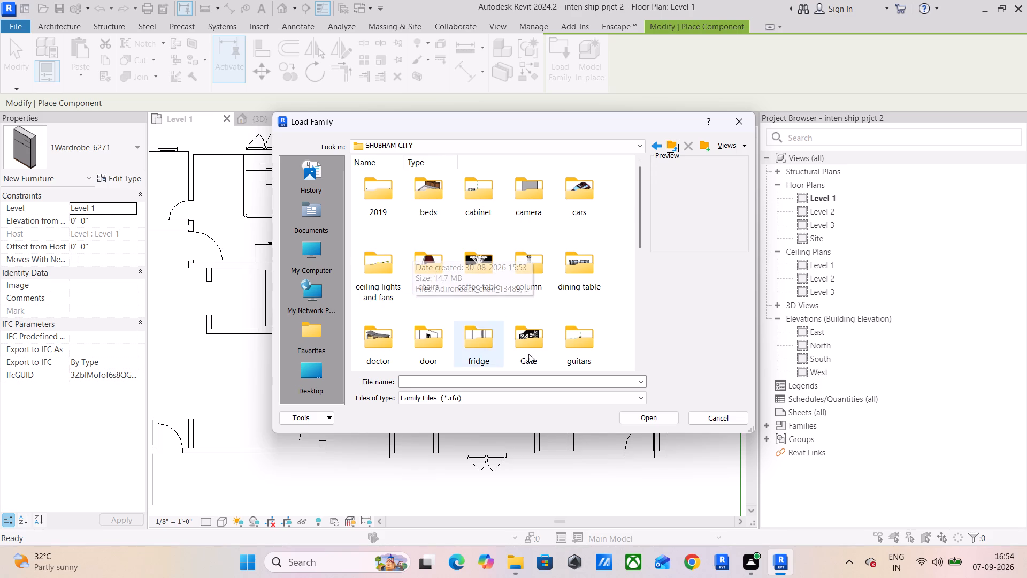
scroll(437, 329, down, 1)
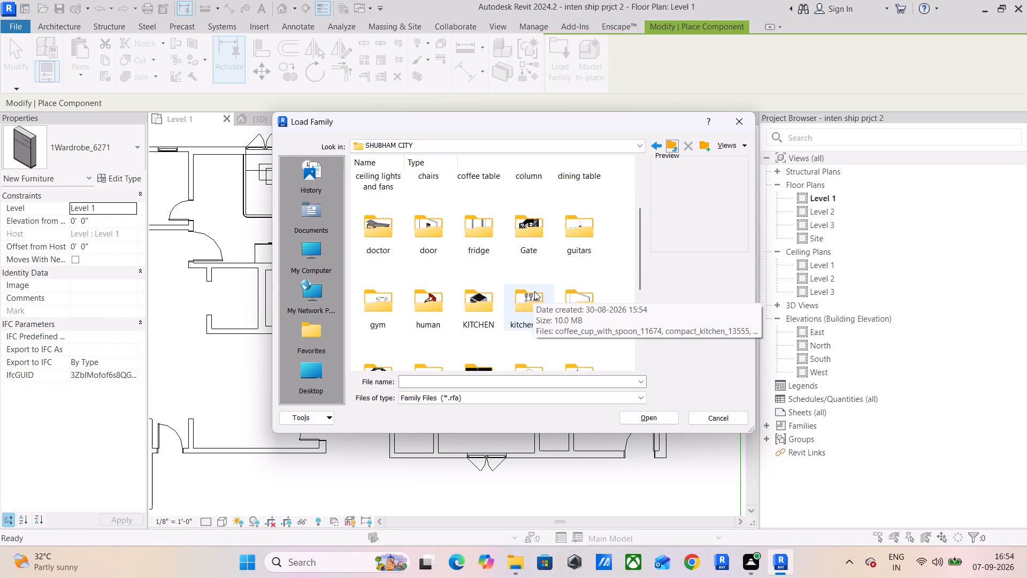
scroll(534, 291, down, 2)
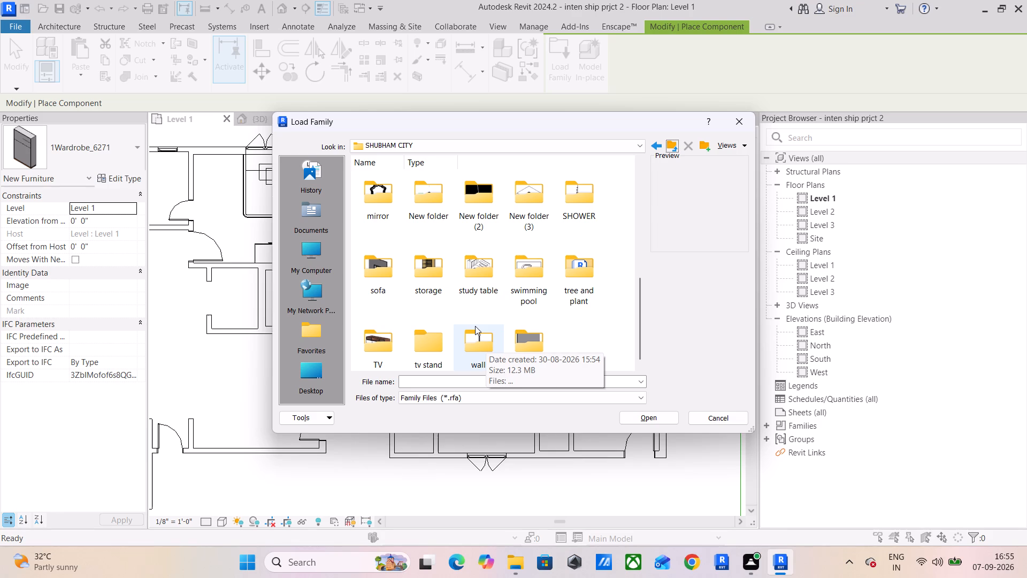
scroll(475, 326, up, 2)
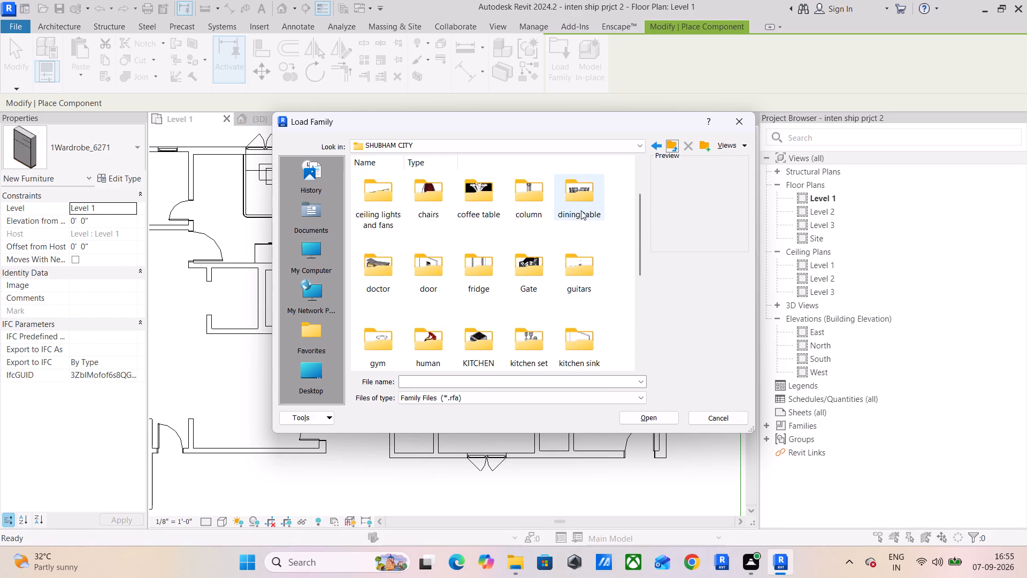
double_click(581, 210)
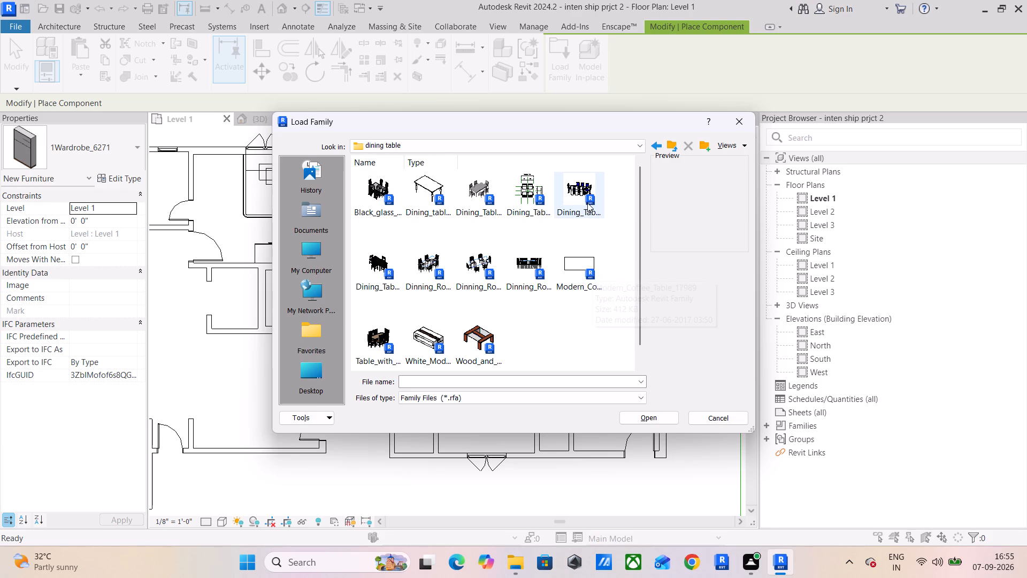
click(476, 200)
click(650, 418)
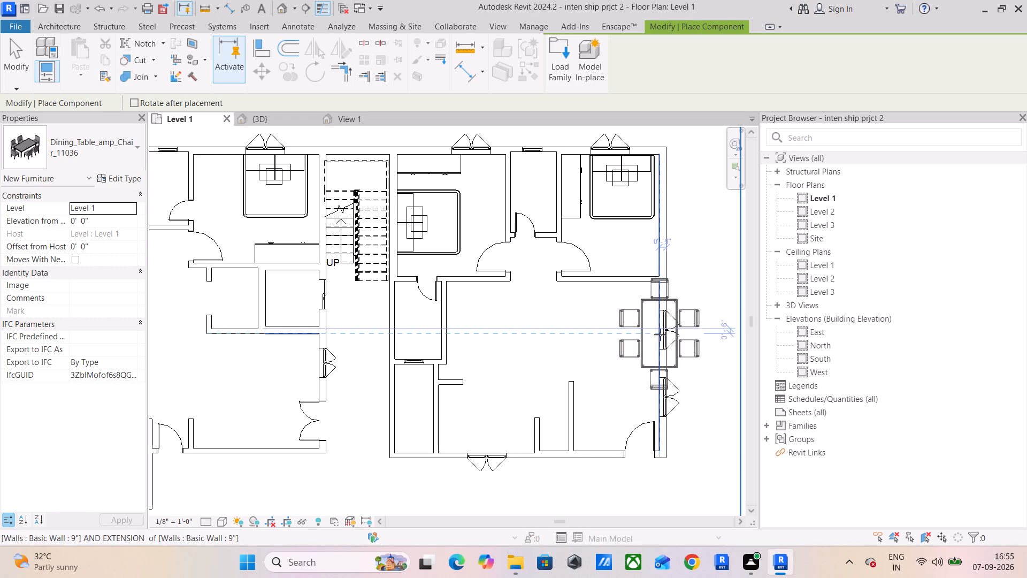
Place one dining table set in the open area east of the building, about 30' 6" from the floor's east edge.
middle_drag(659, 334, 275, 334)
scroll(418, 329, down, 2)
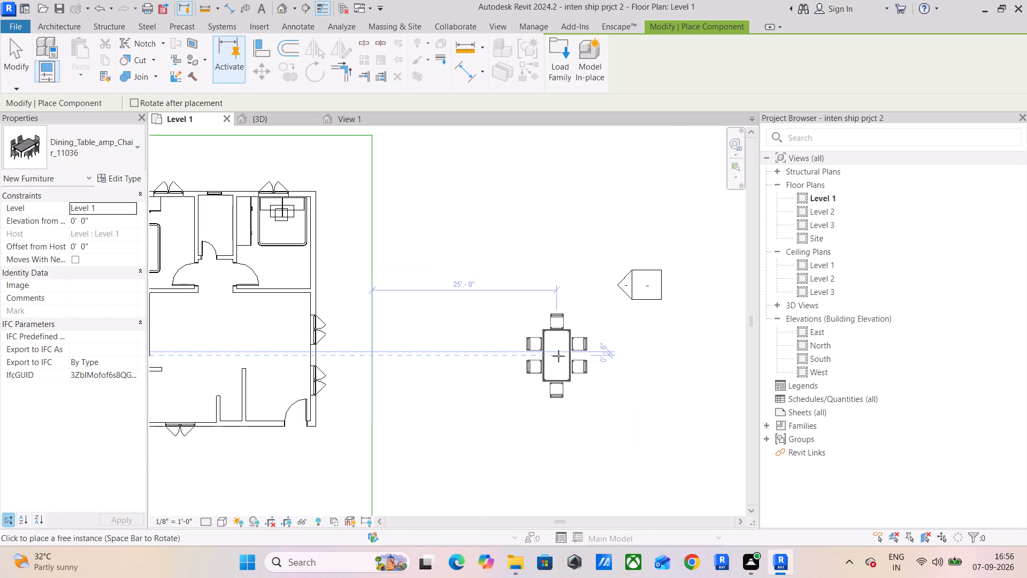
click(597, 379)
key(Escape)
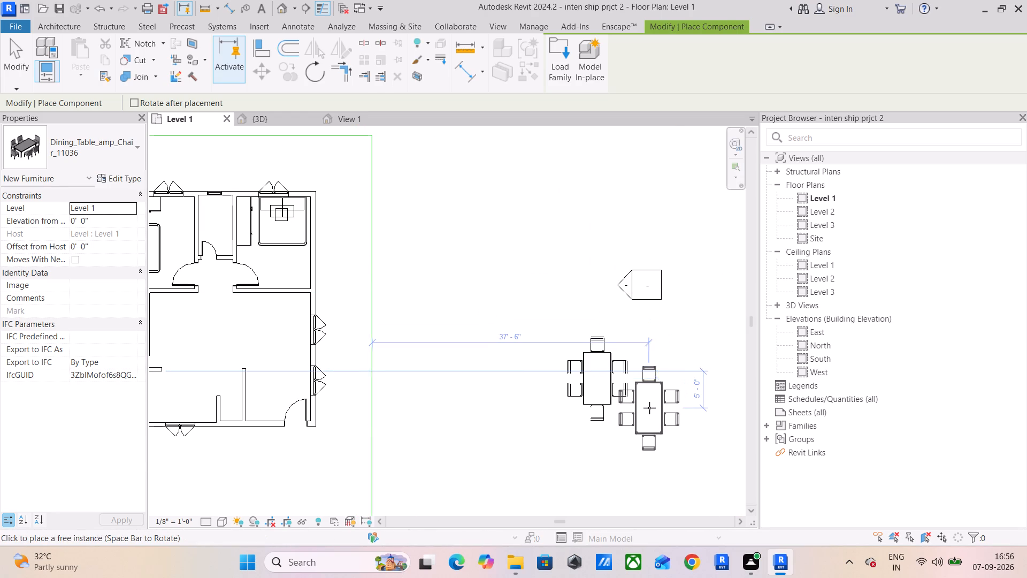
key(Escape)
key(Escape)
key(Escape)
Open the placed dining table set's family for editing.
scroll(618, 380, up, 3)
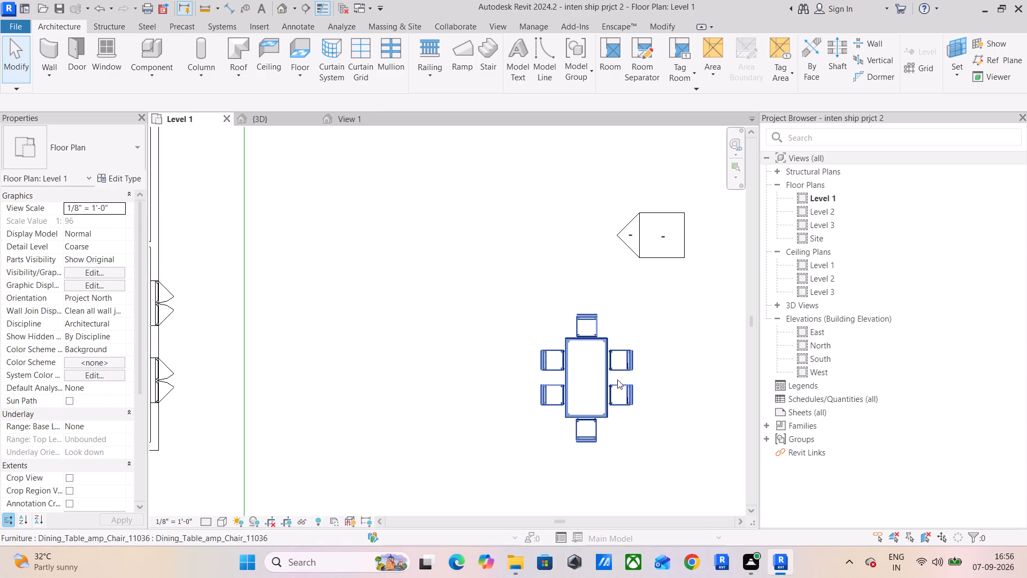
drag(642, 304, 487, 493)
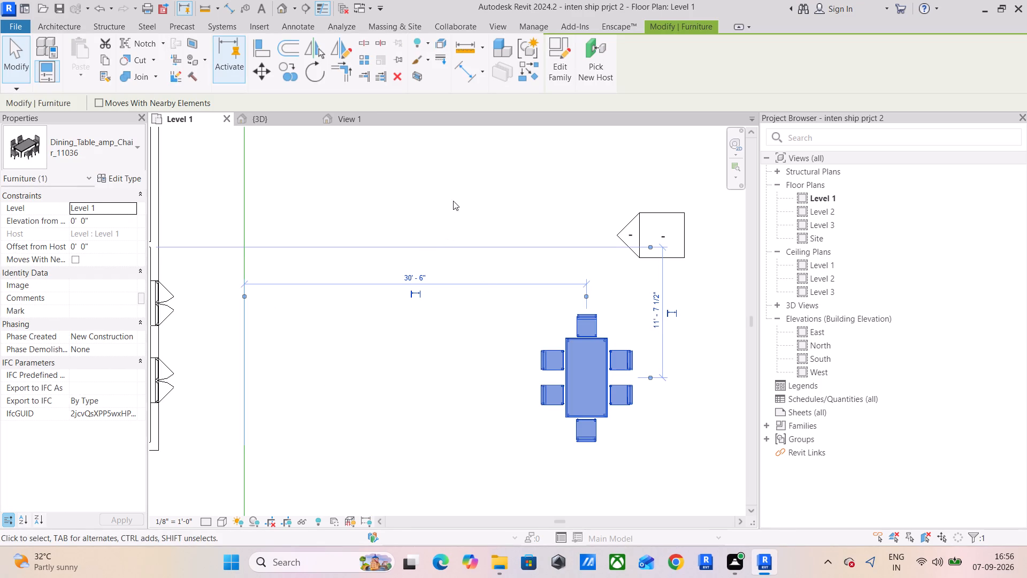
click(561, 50)
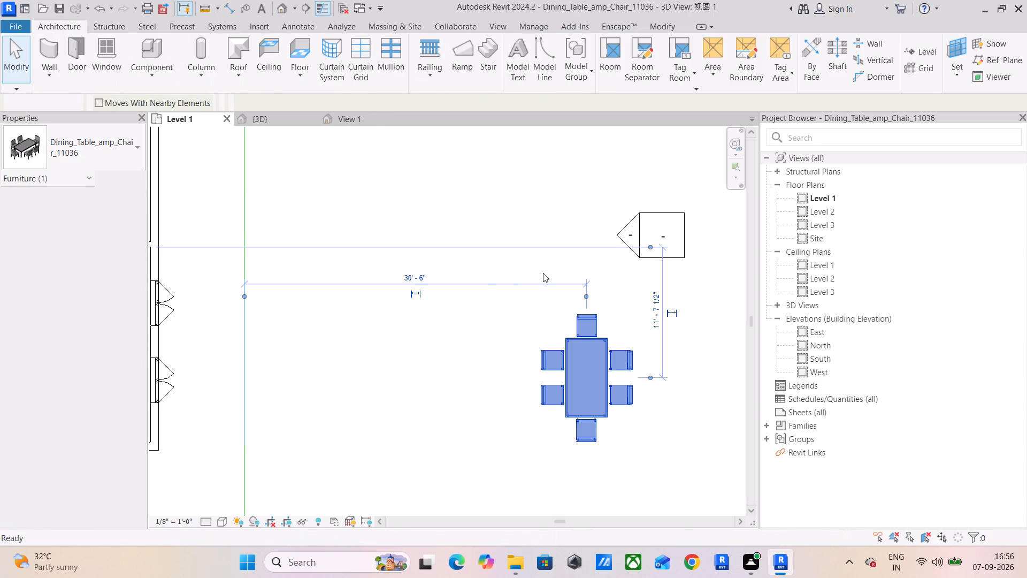
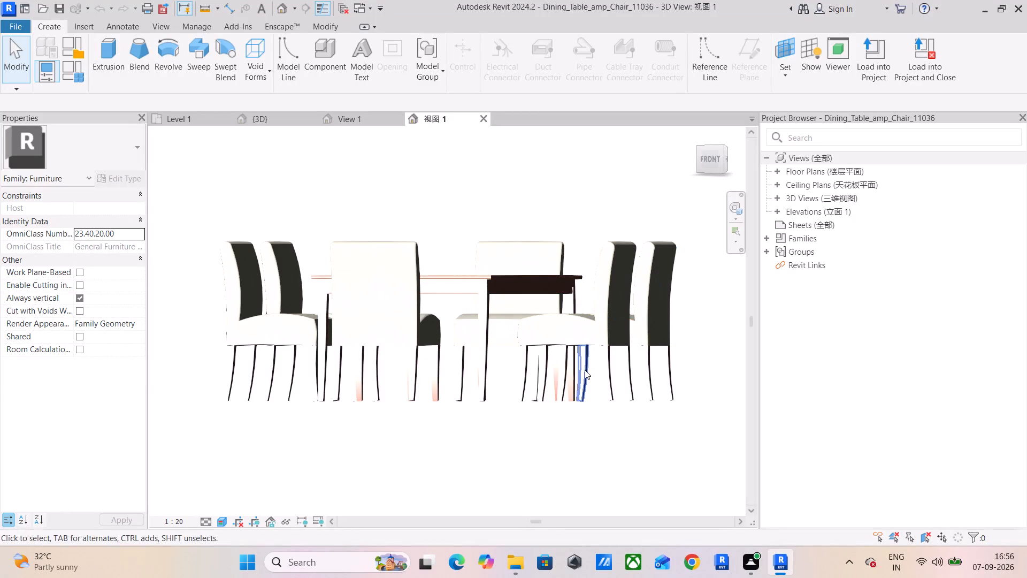
Examine the dining table and chairs of the opened family in 3D from a raised front corner angle.
scroll(603, 430, down, 1)
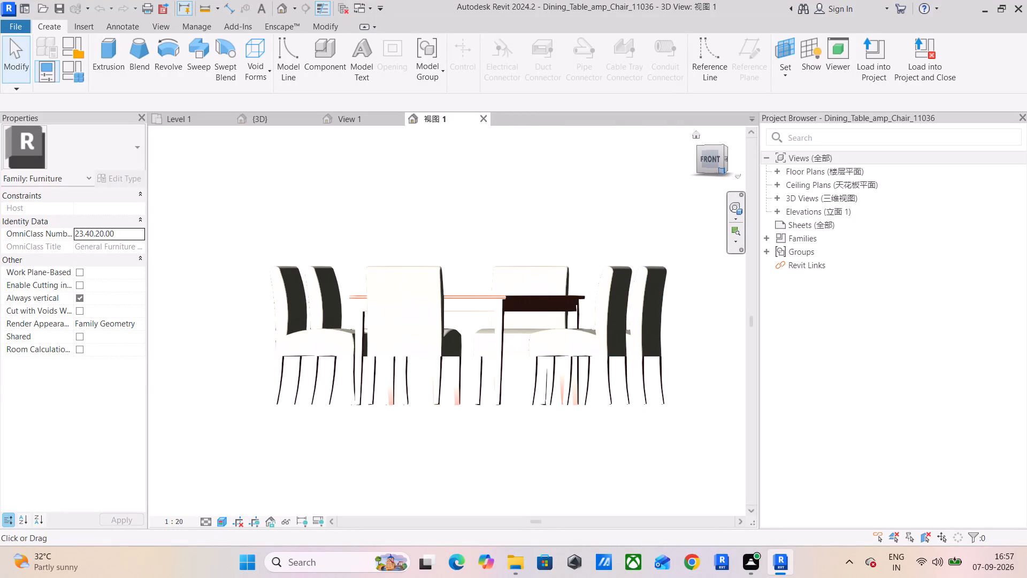
drag(724, 172, 722, 172)
drag(722, 172, 706, 186)
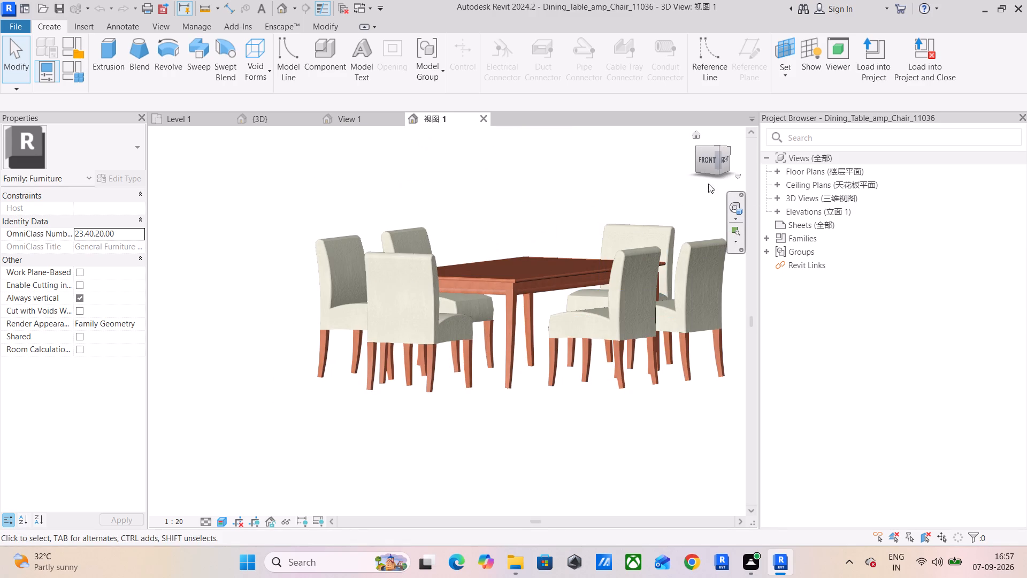
drag(719, 175, 716, 188)
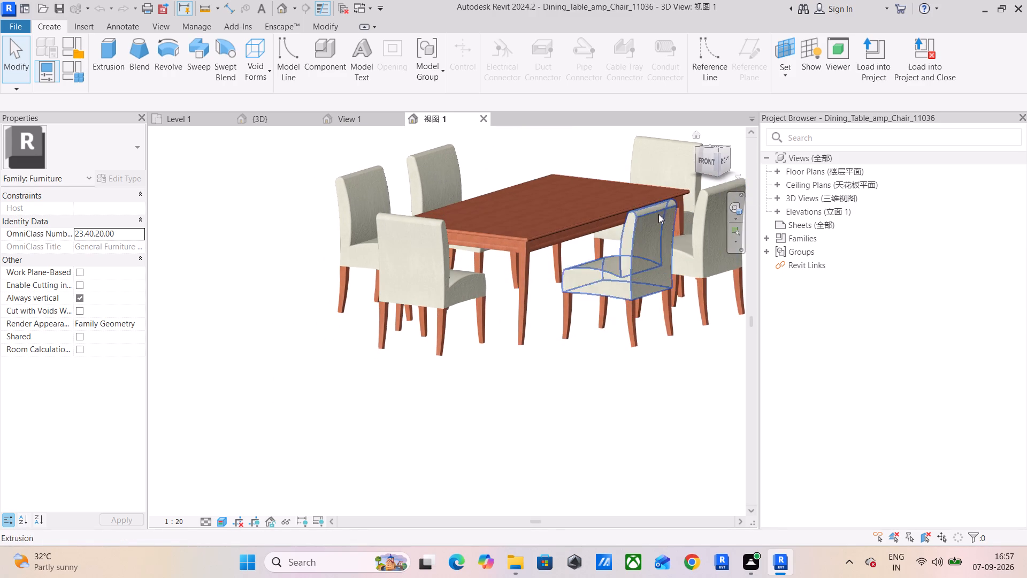
middle_drag(584, 377, 507, 474)
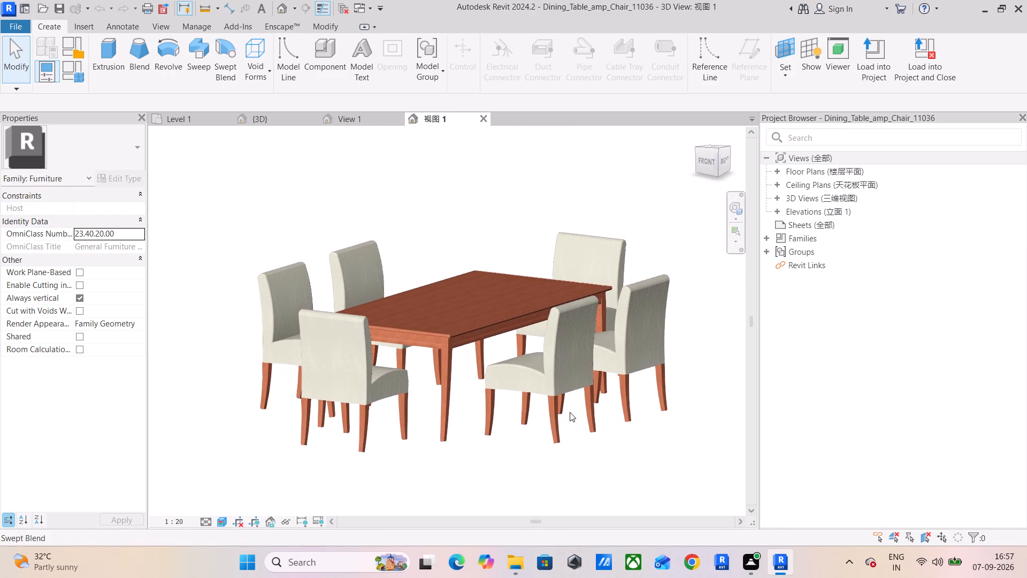
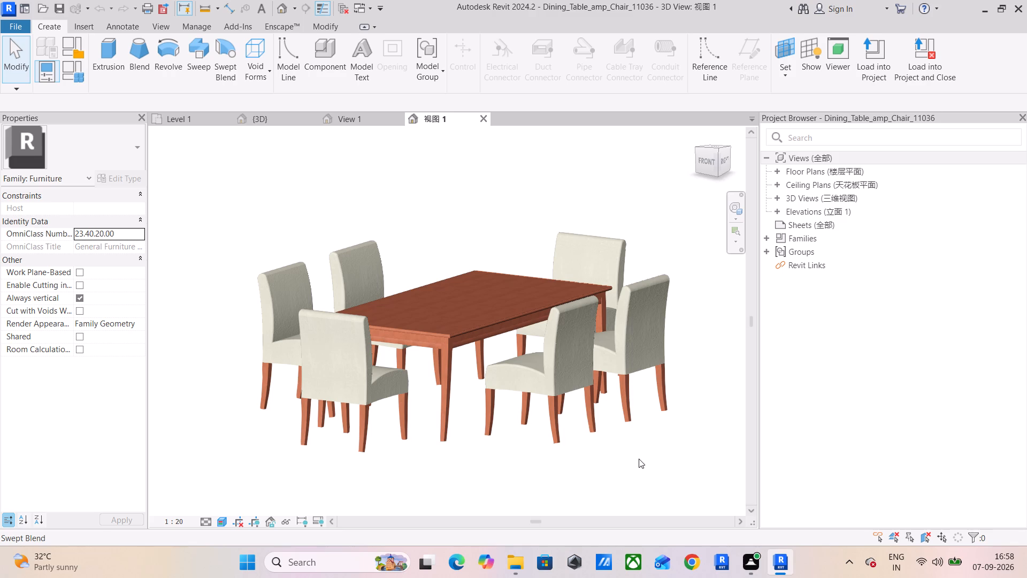
Check which parts make up the table and chairs in the dining set family, and close the family without saving.
drag(676, 238, 374, 418)
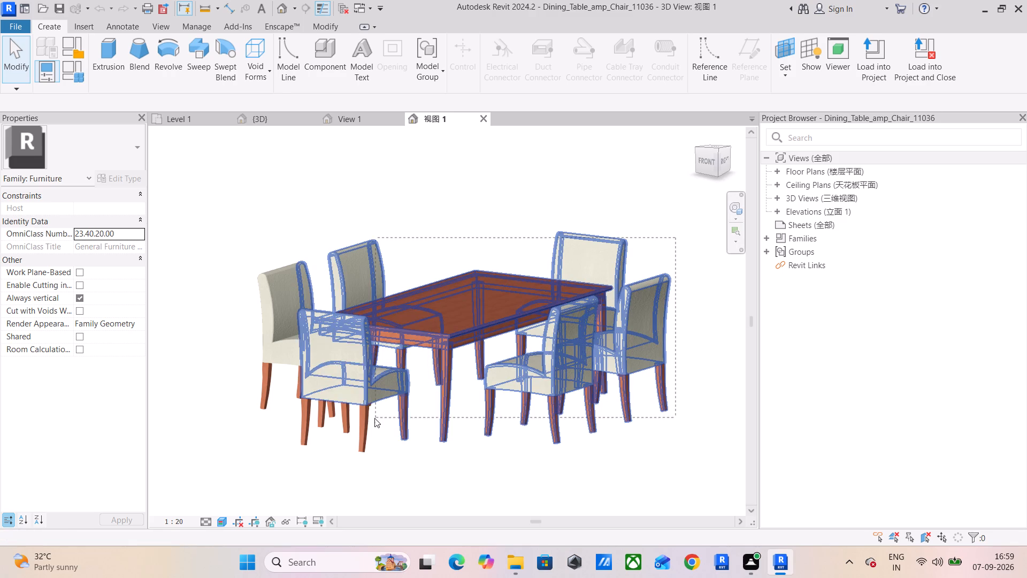
drag(374, 418, 312, 413)
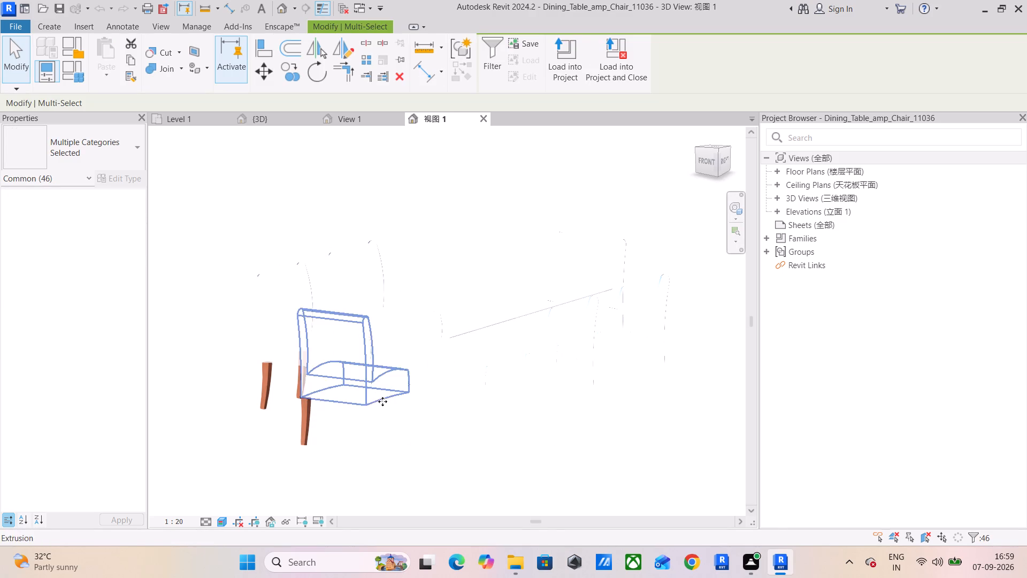
click(335, 474)
click(272, 355)
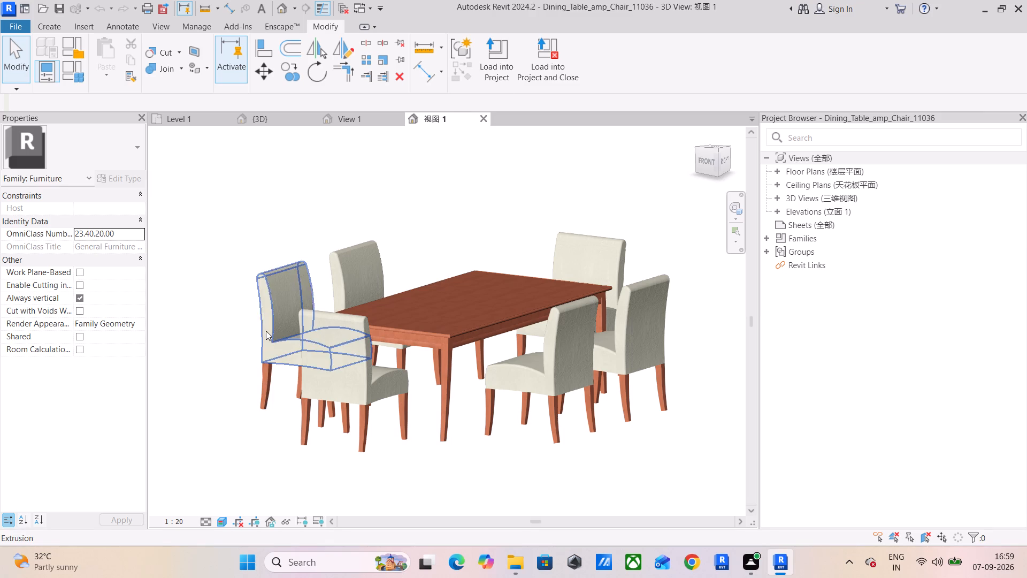
click(266, 331)
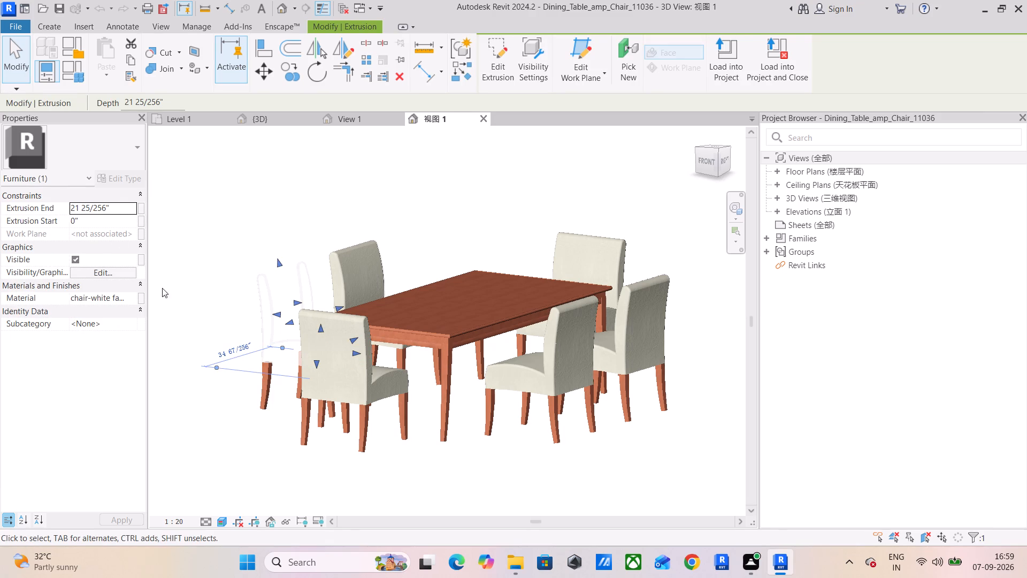
click(253, 492)
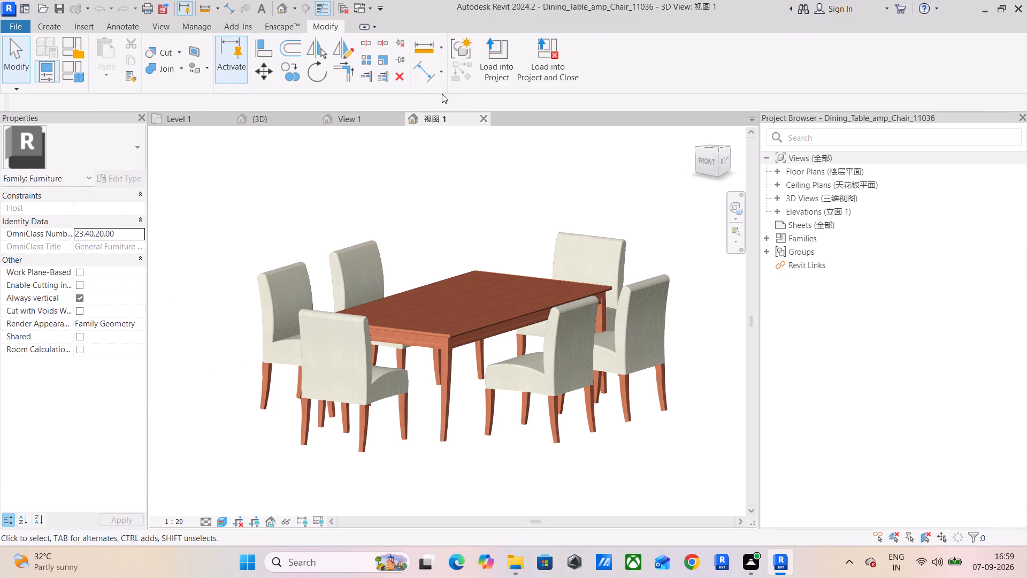
click(480, 118)
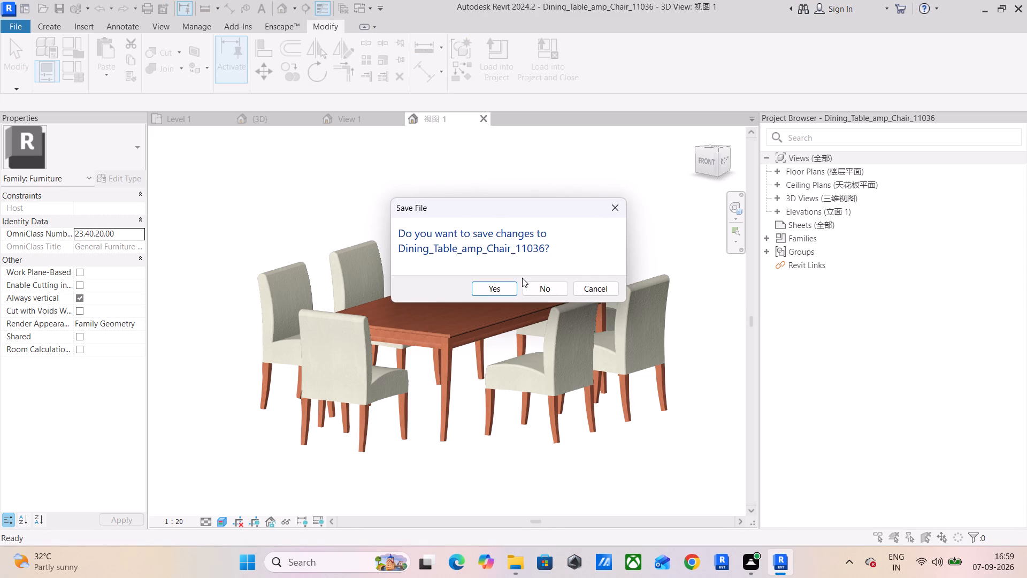
click(536, 288)
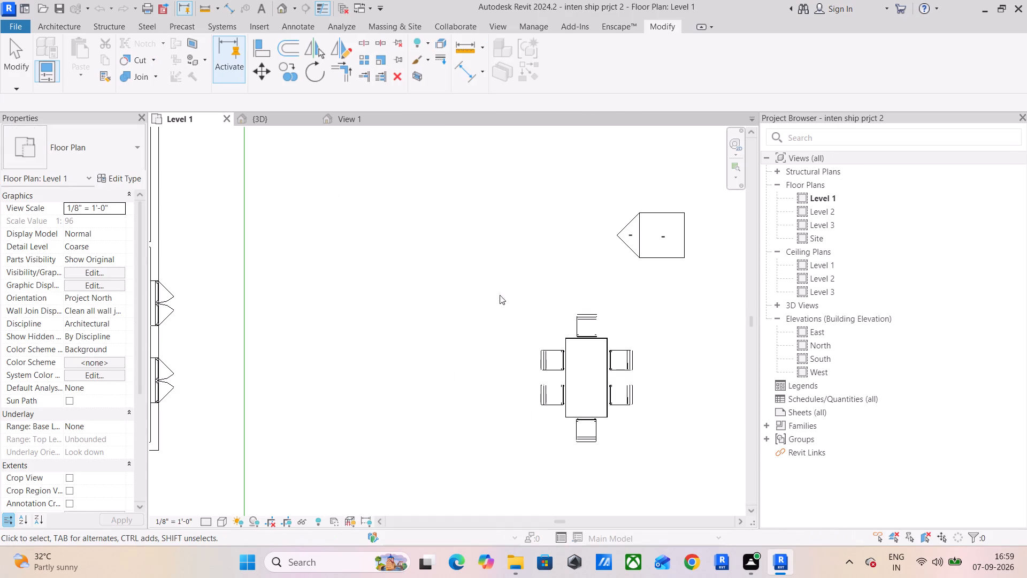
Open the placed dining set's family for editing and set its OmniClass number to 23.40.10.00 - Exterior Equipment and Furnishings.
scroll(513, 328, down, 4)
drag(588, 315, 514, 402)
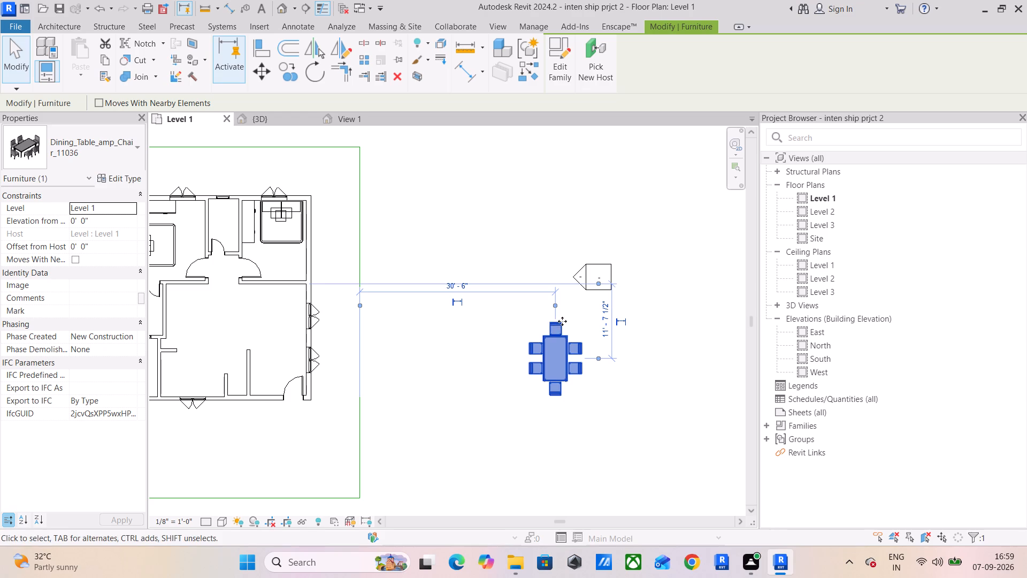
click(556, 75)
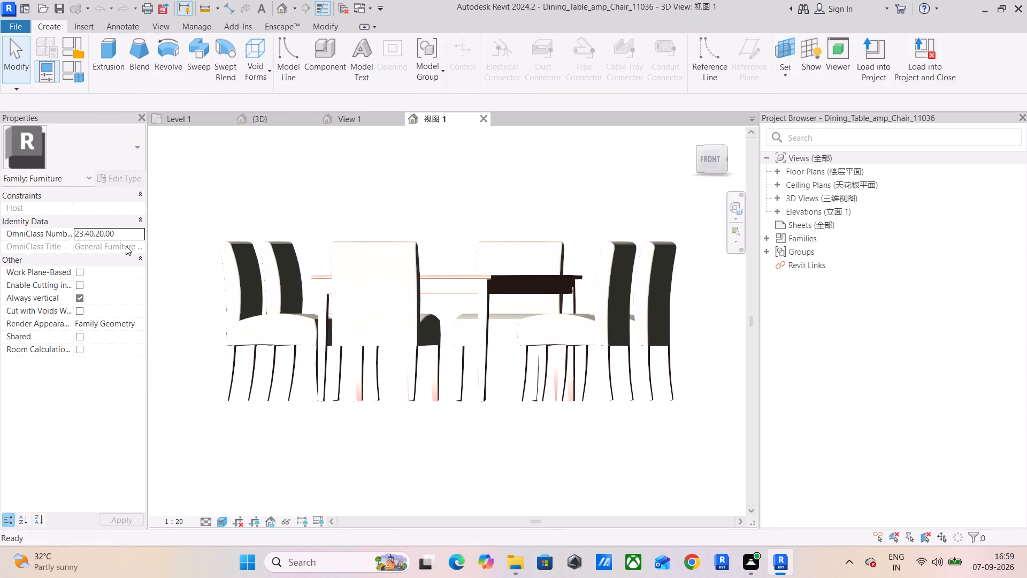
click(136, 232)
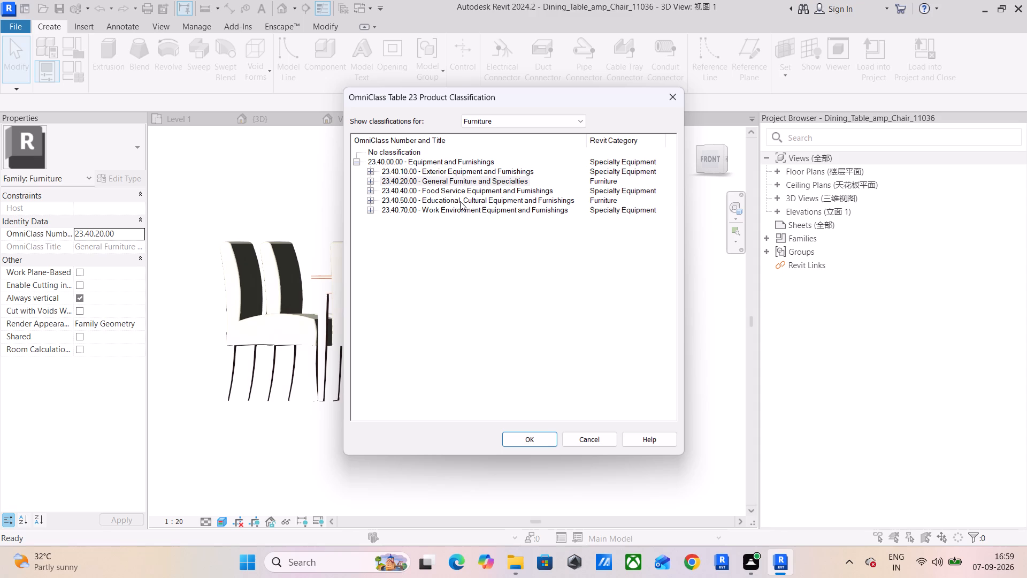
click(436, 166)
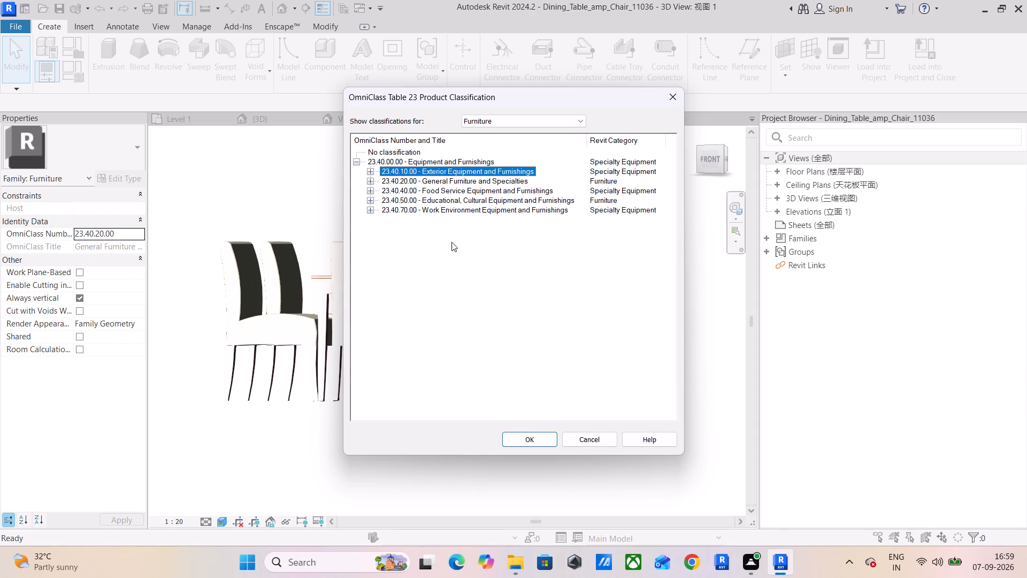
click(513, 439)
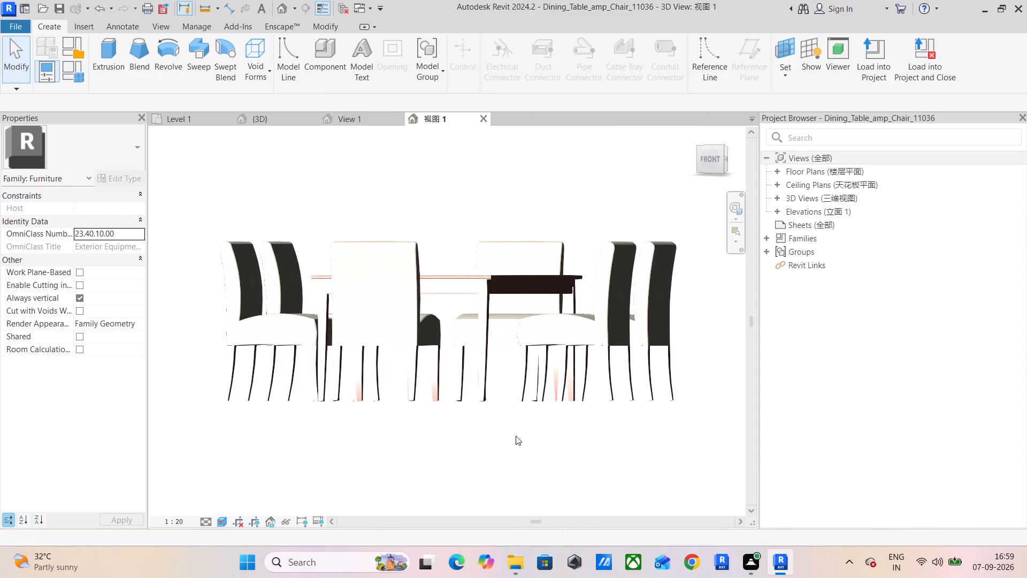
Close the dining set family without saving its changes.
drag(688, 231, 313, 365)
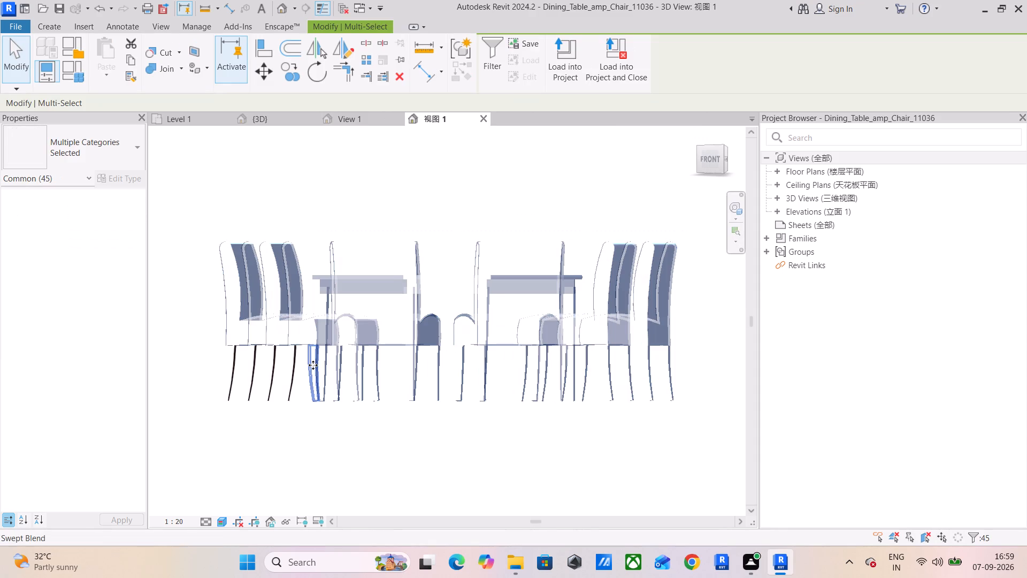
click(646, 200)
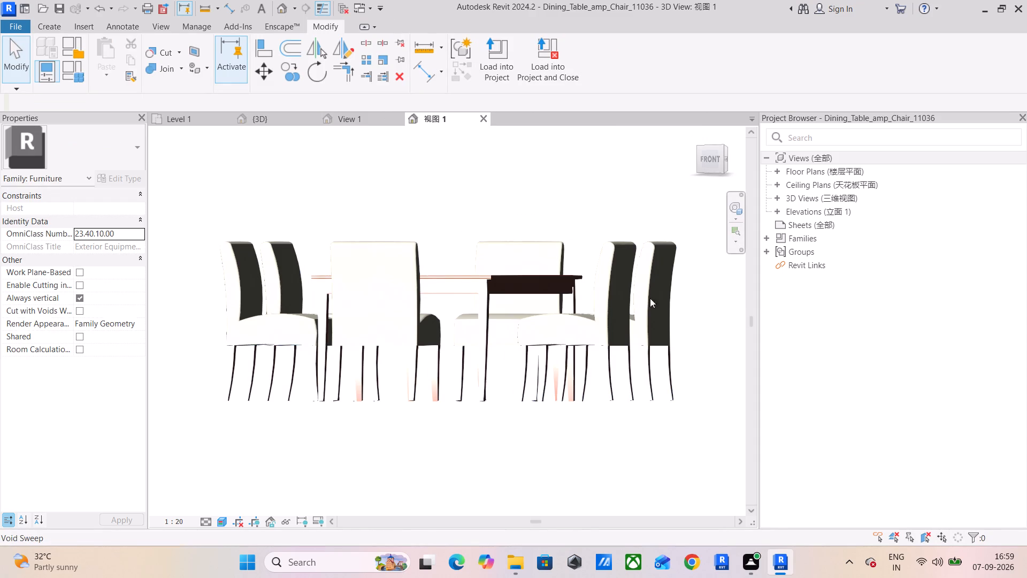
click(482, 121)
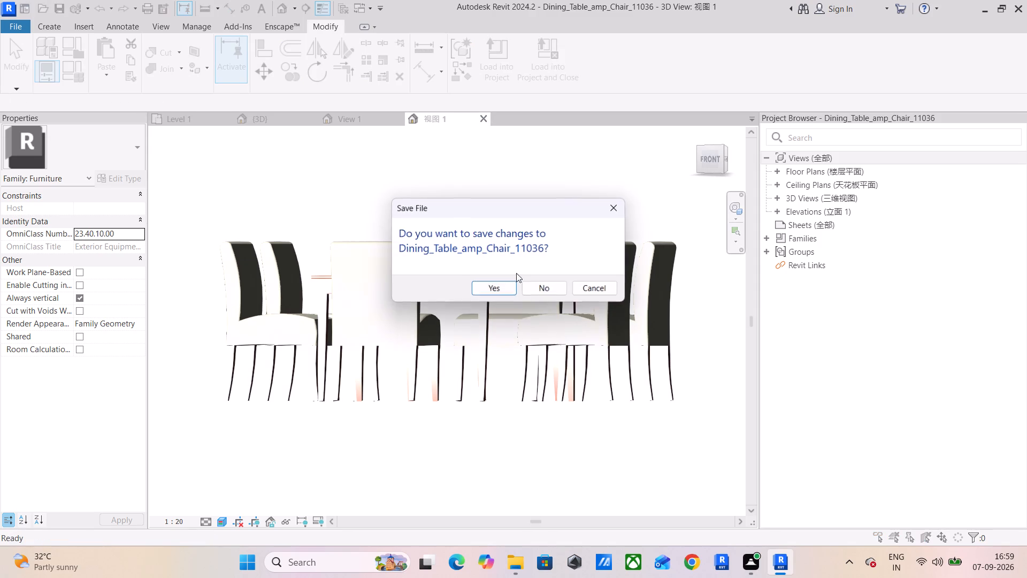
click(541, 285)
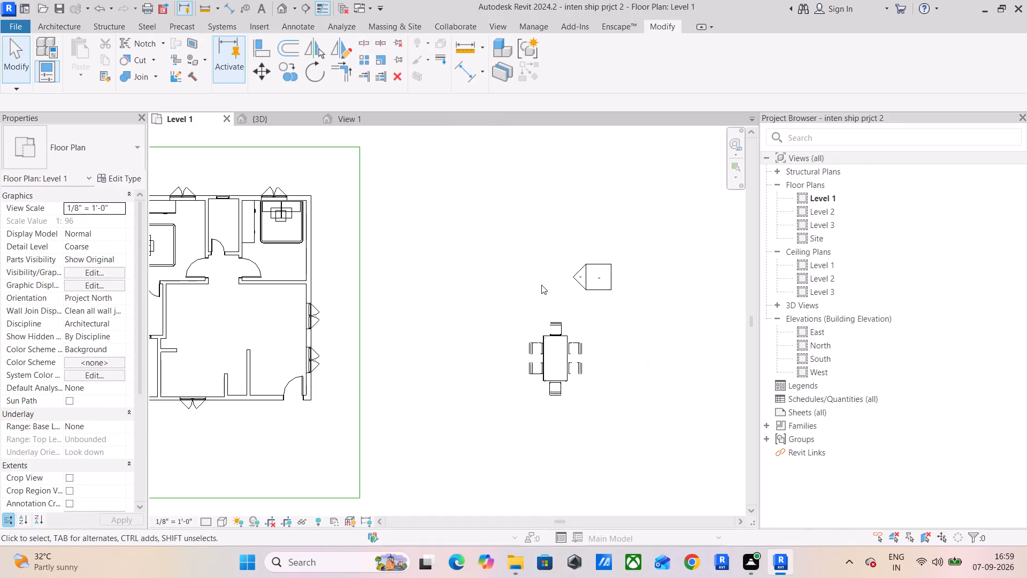
Delete the dining table set placed outside the building in the Level 1 floor plan and save the project.
scroll(542, 285, down, 4)
drag(588, 308, 505, 393)
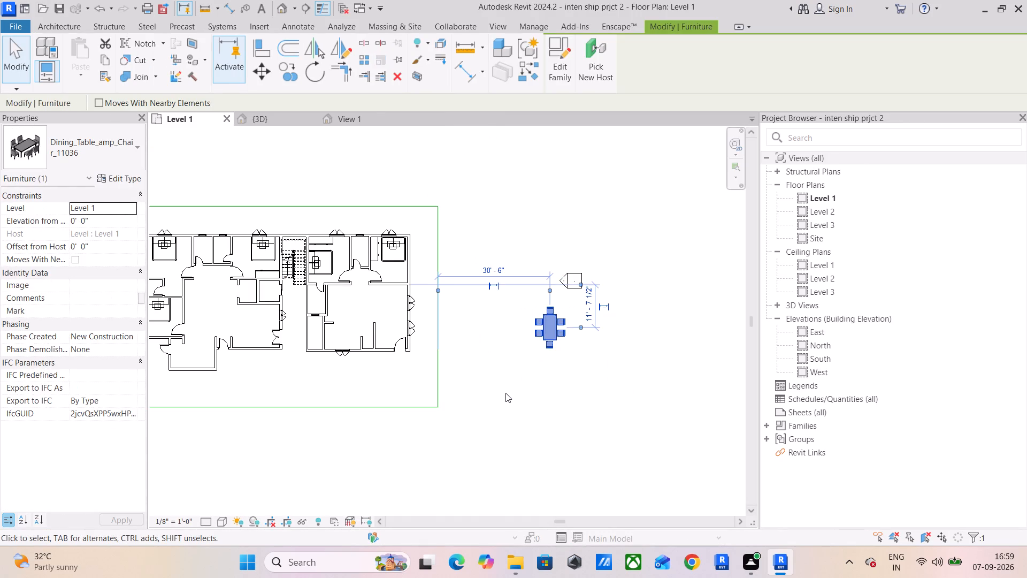
key(Delete)
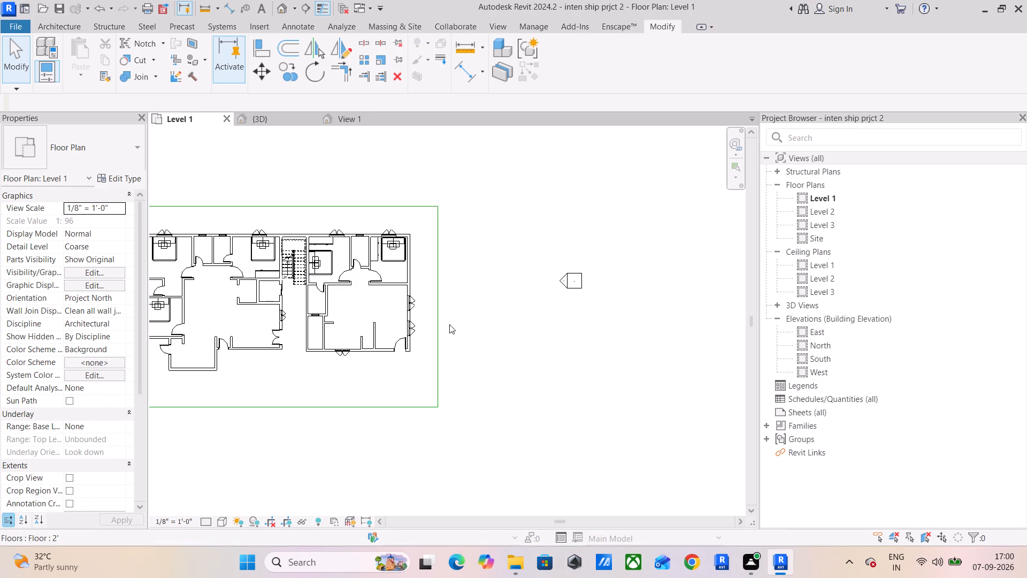
middle_drag(507, 355, 577, 350)
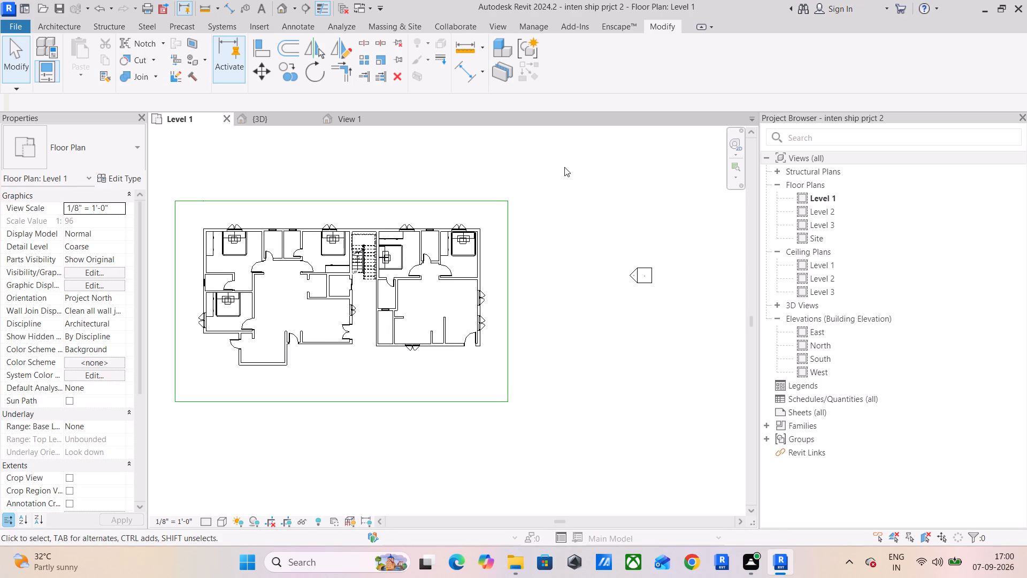
key(ctrl+s)
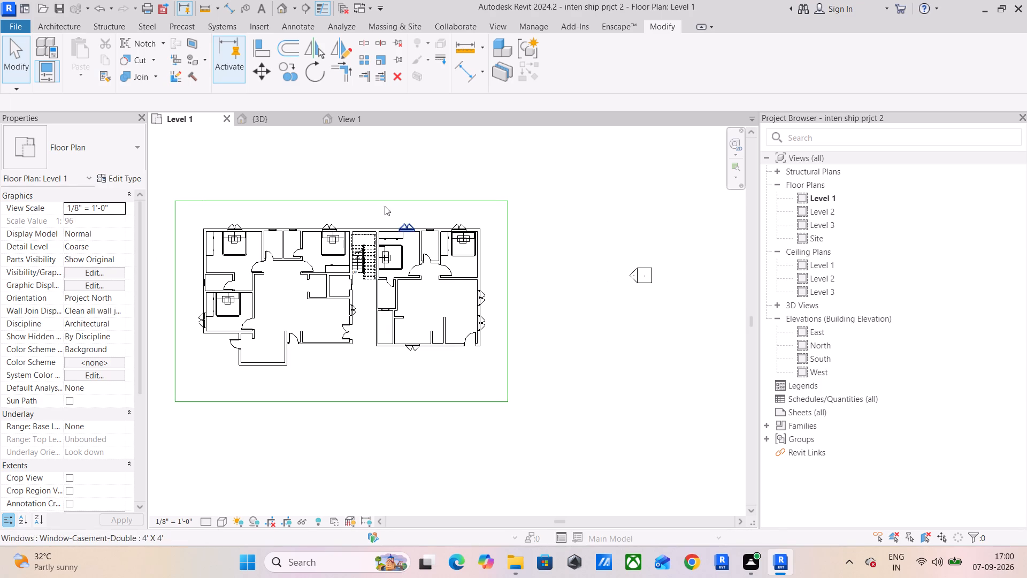
Examine the furnished bedrooms, wardrobes and living areas in the 3D view from several sides and close up.
click(279, 119)
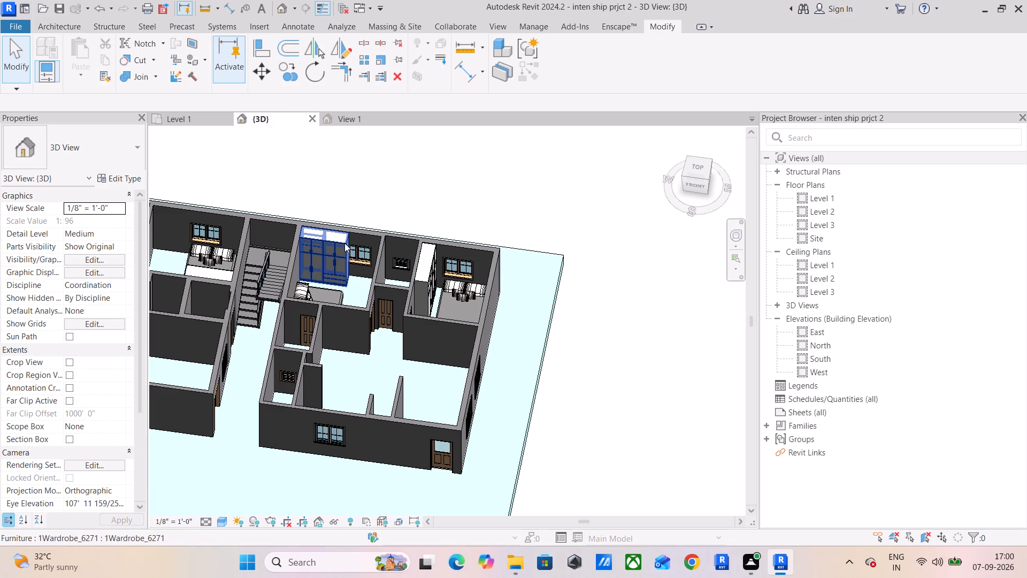
scroll(346, 246, up, 14)
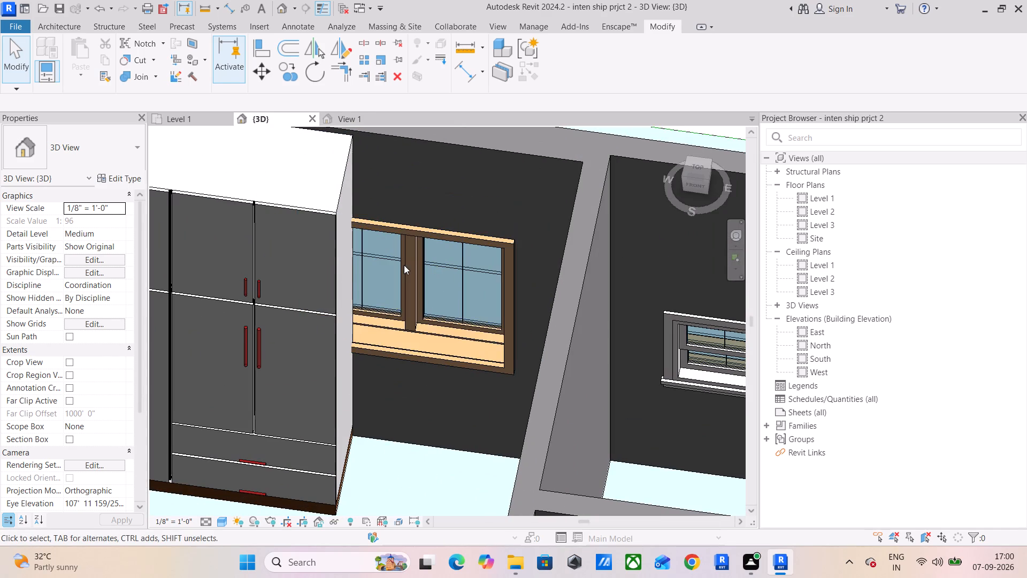
scroll(404, 323, down, 5)
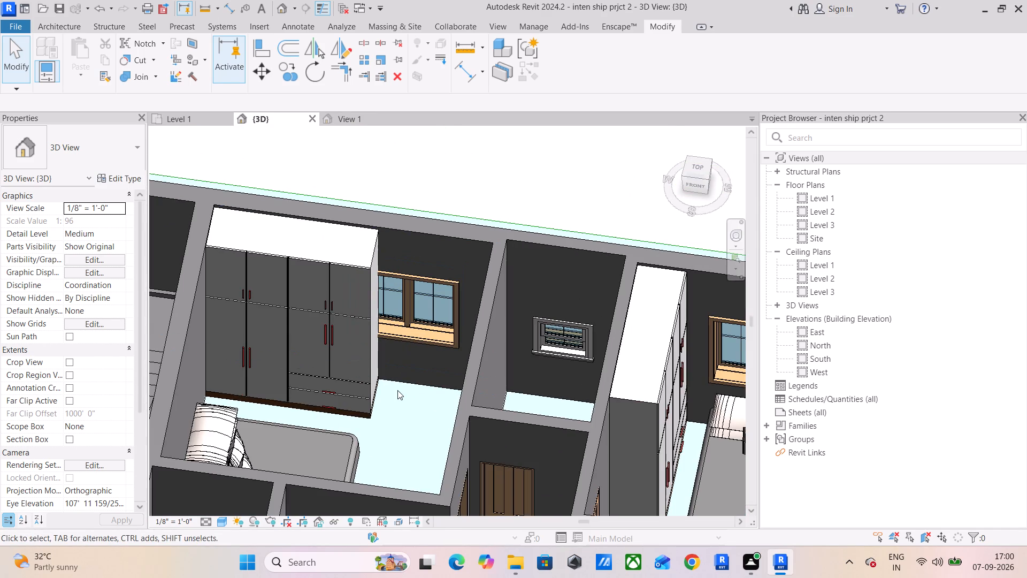
middle_drag(397, 390, 374, 359)
scroll(386, 354, down, 5)
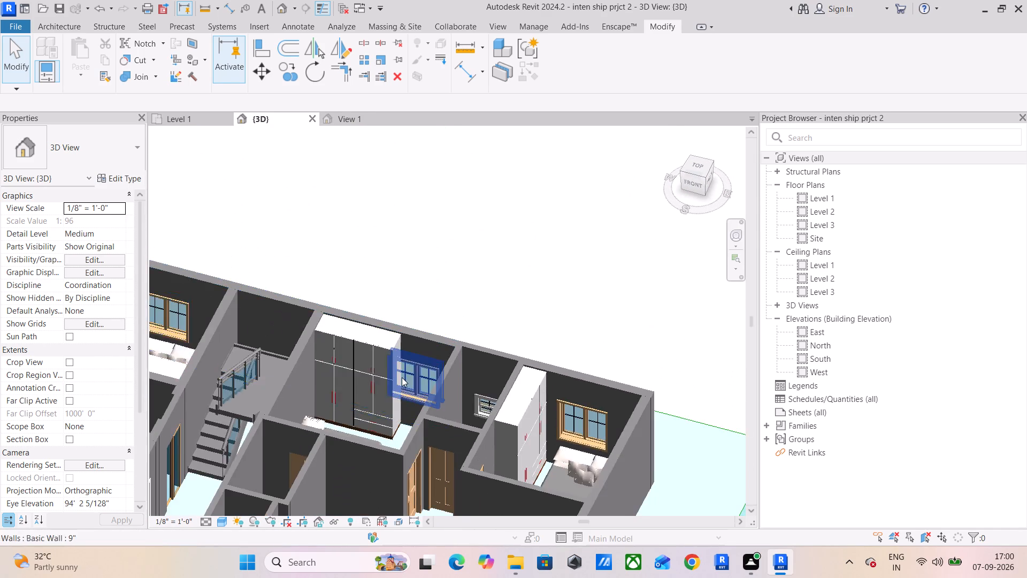
shift+middle_drag(382, 390, 502, 389)
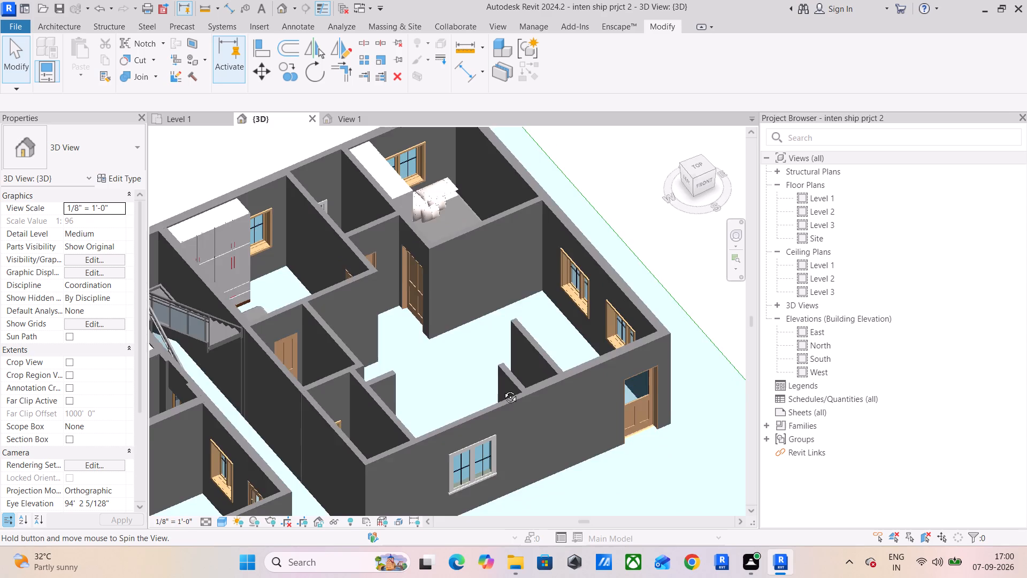
shift+middle_drag(502, 389, 317, 444)
scroll(319, 431, down, 6)
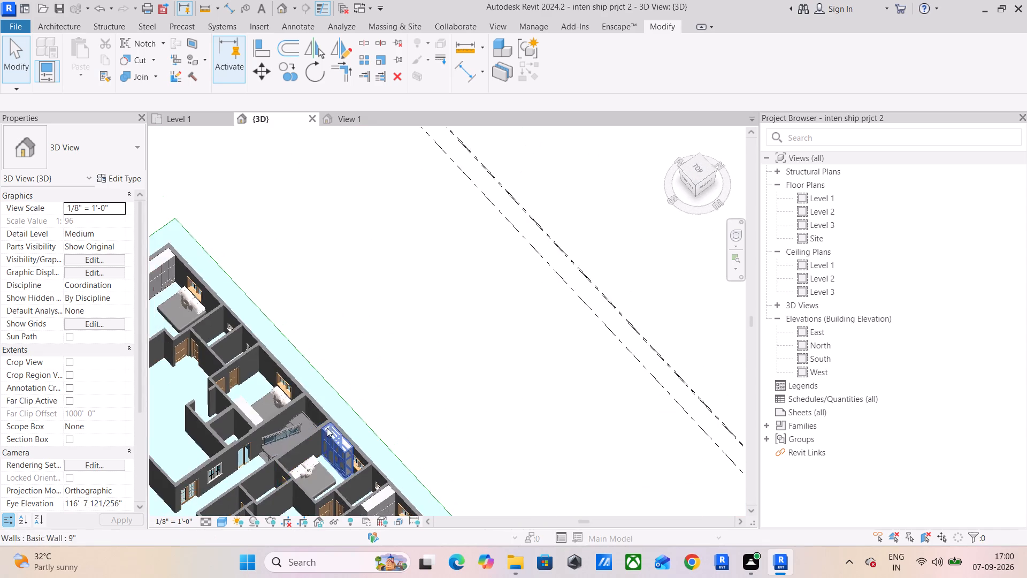
shift+middle_drag(329, 425, 397, 390)
scroll(261, 366, up, 6)
shift+middle_drag(289, 344, 263, 364)
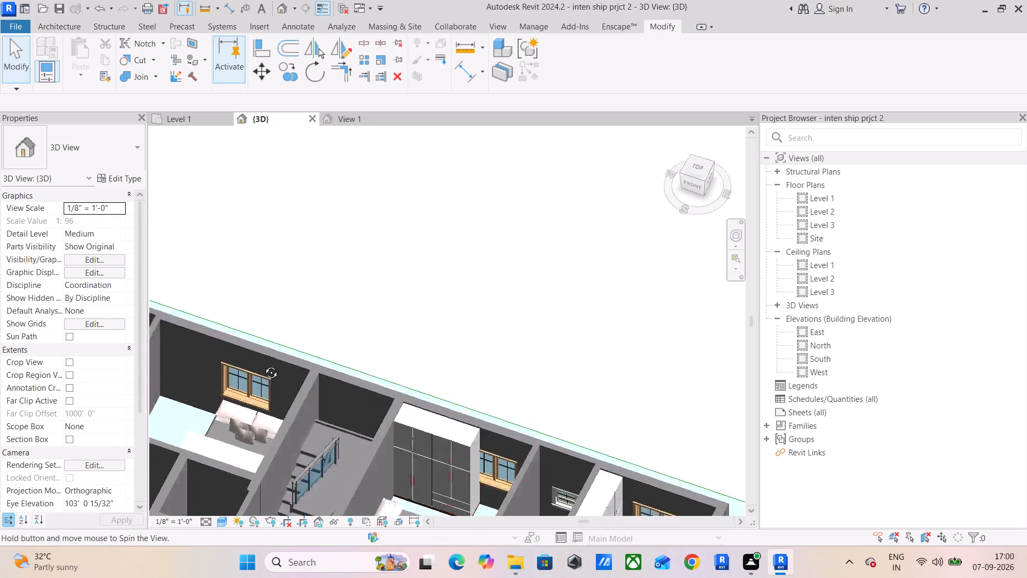
shift+middle_drag(263, 364, 32, 362)
middle_drag(344, 404, 281, 210)
shift+middle_drag(283, 363, 216, 204)
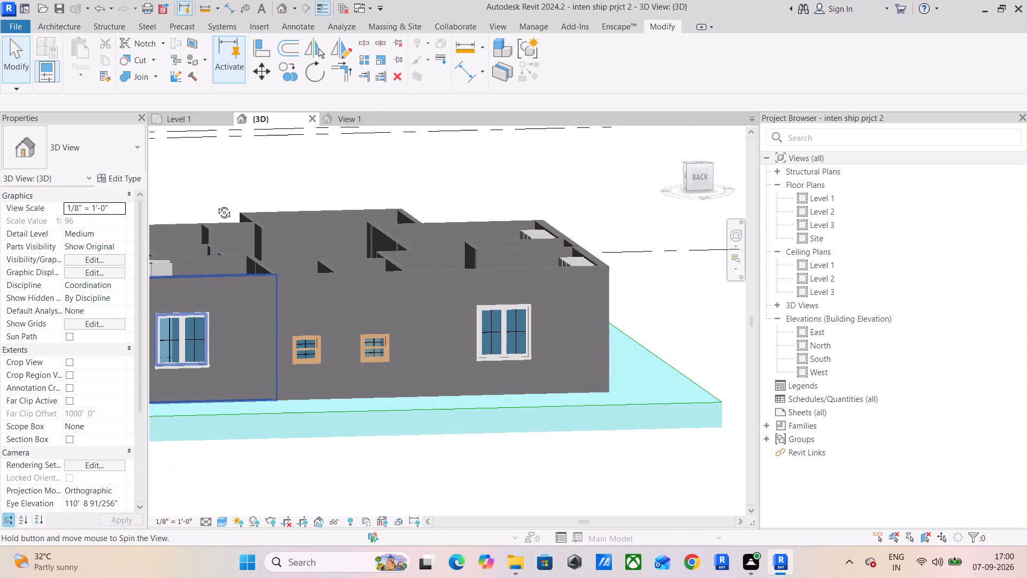
shift+middle_drag(216, 204, 580, 315)
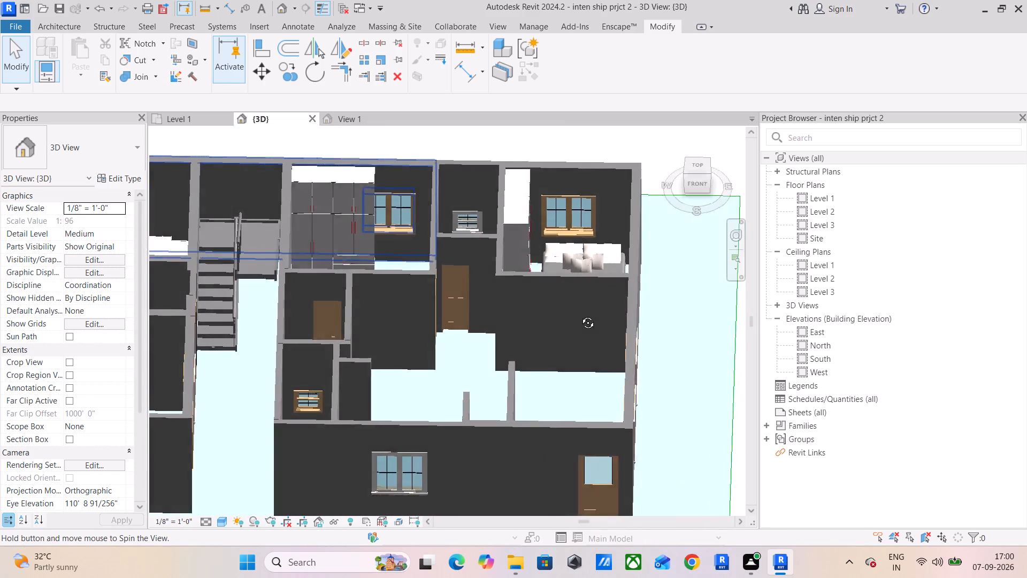
shift+middle_drag(580, 315, 565, 324)
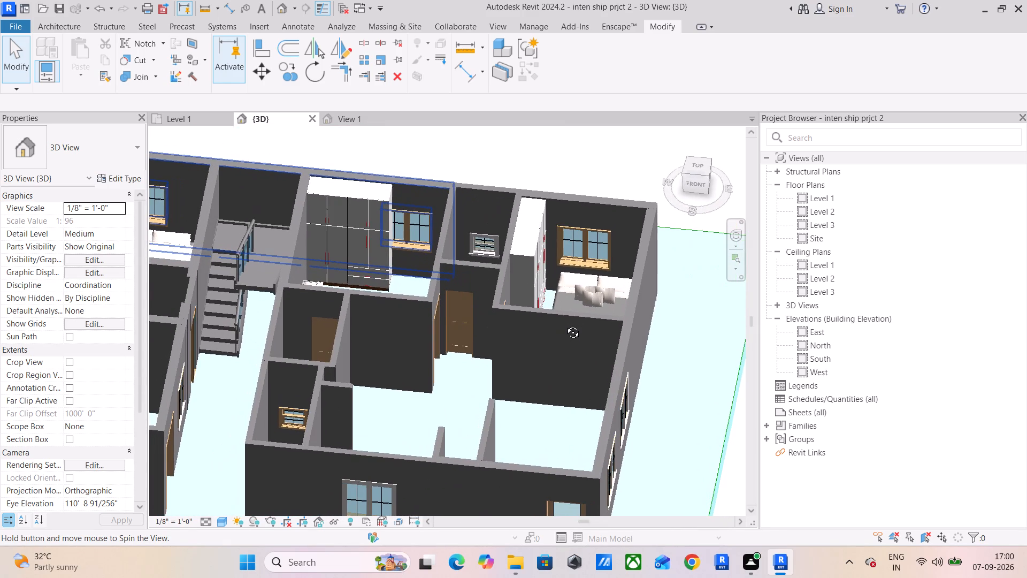
shift+middle_drag(565, 324, 525, 320)
scroll(535, 320, up, 6)
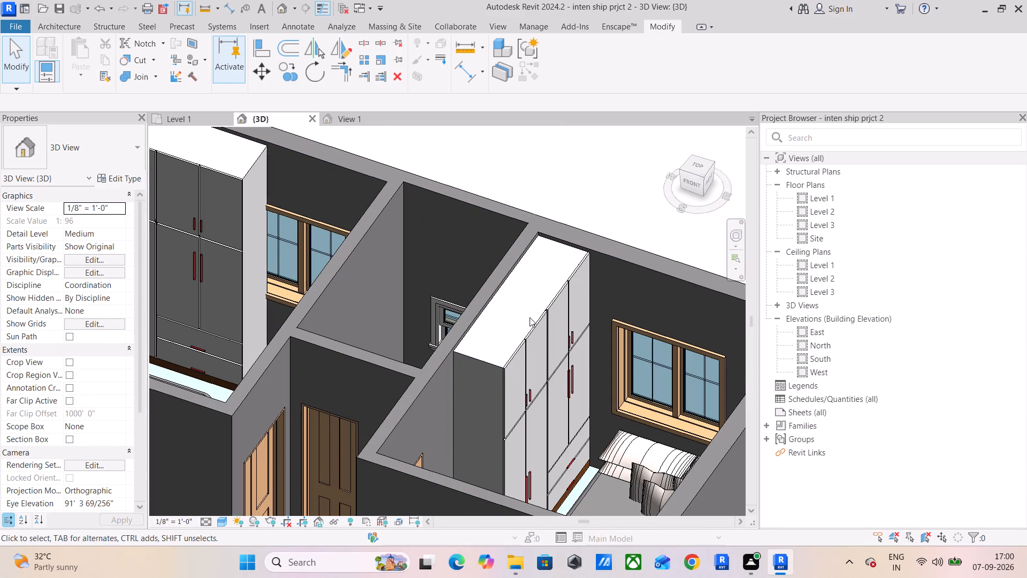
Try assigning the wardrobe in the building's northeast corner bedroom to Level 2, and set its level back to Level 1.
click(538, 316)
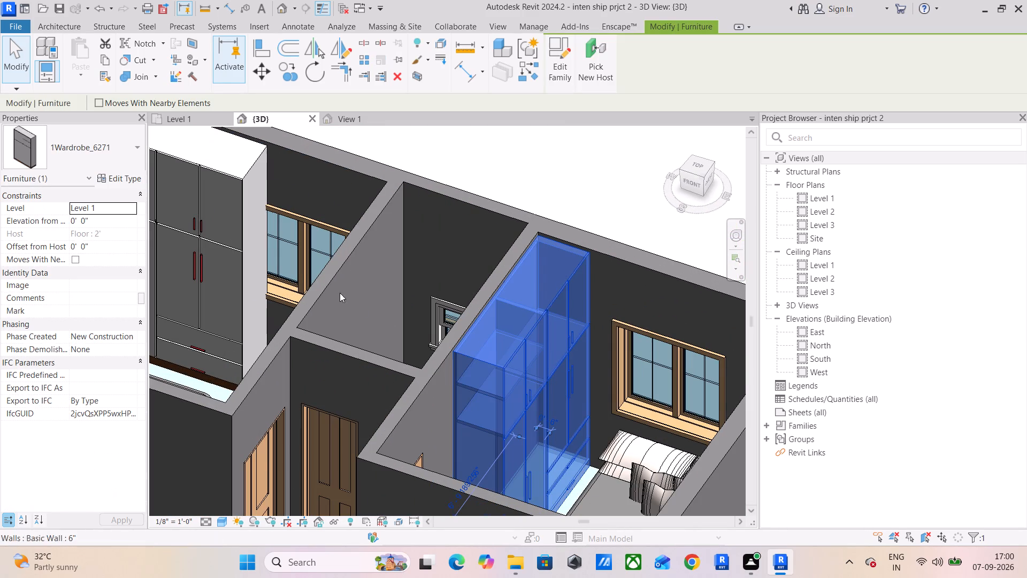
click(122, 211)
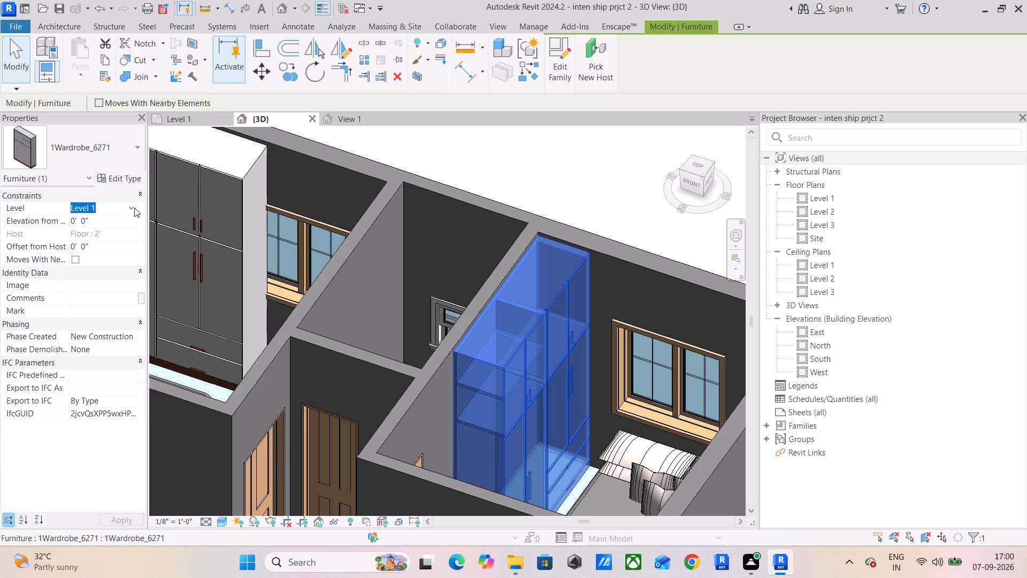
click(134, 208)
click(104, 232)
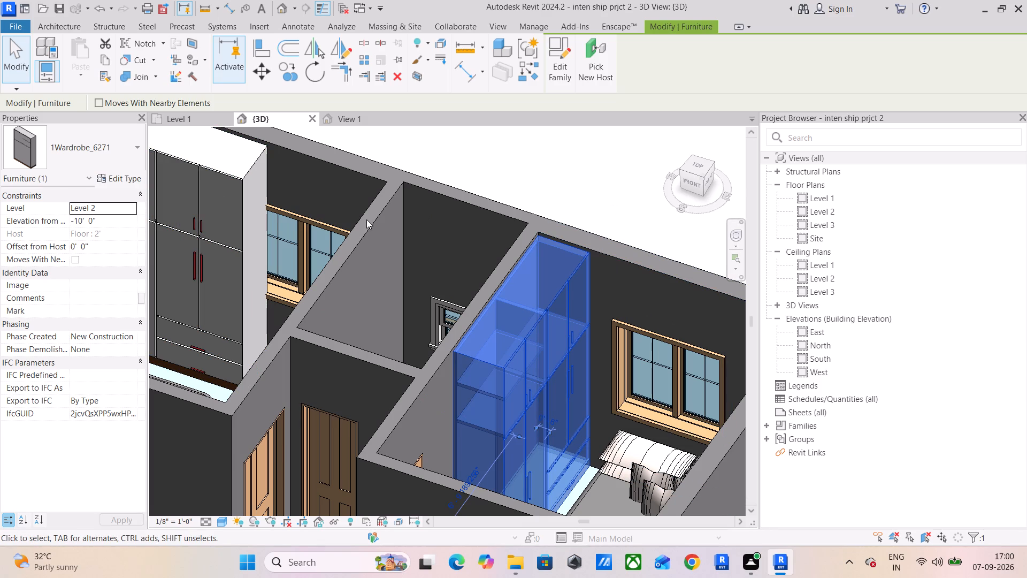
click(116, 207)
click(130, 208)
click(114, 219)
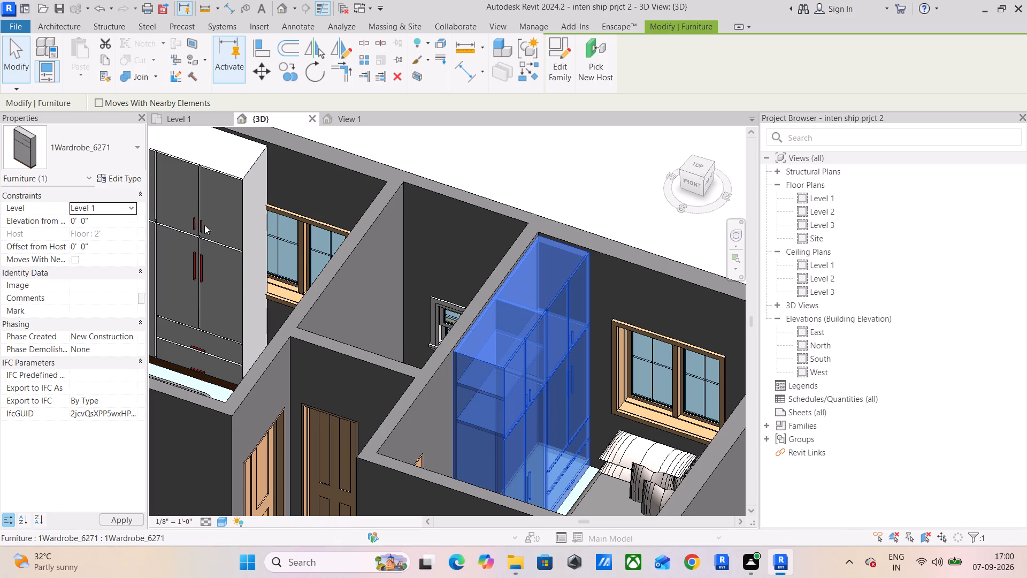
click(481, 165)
Save the project.
scroll(477, 283, down, 5)
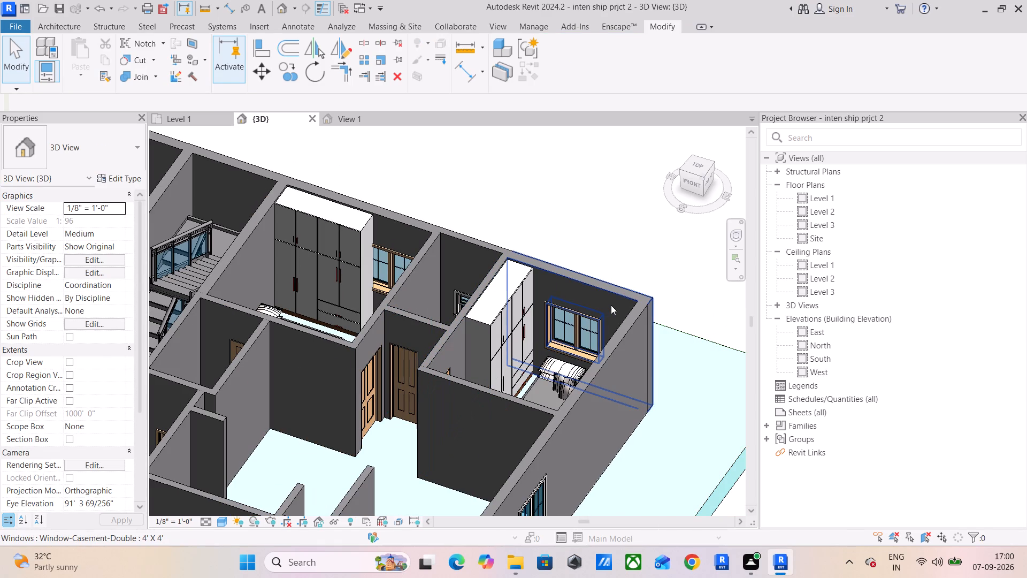
key(ctrl+s)
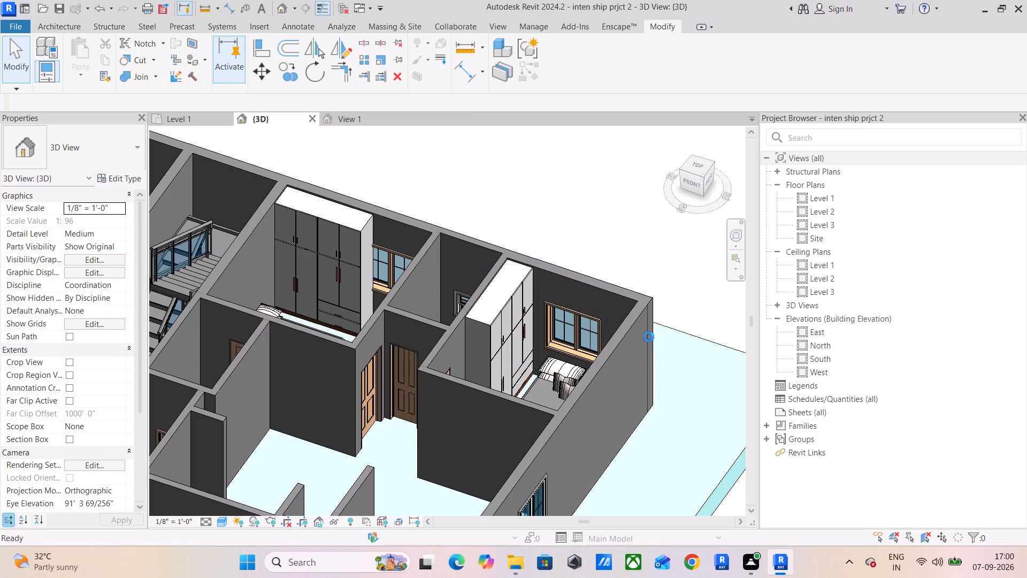
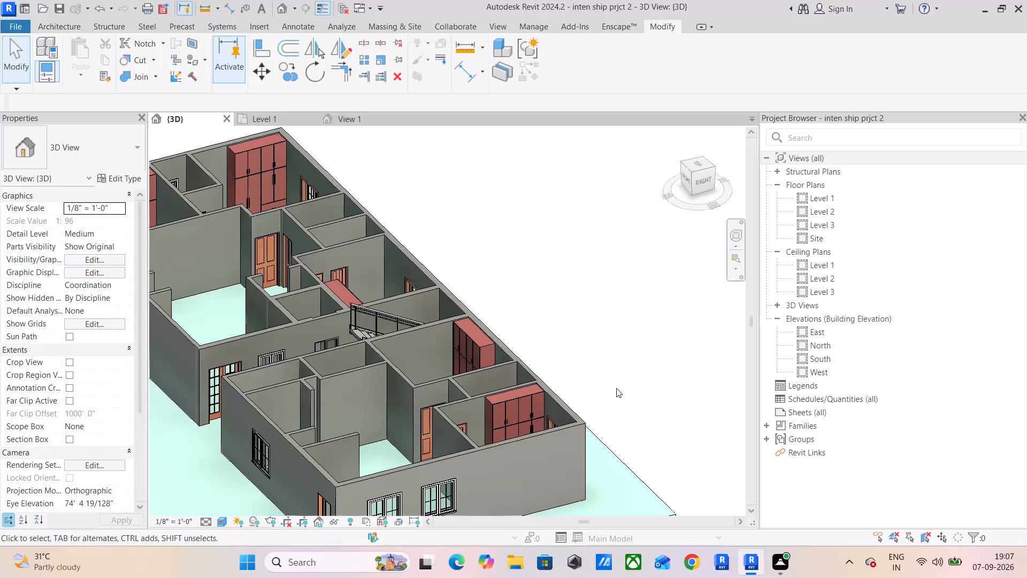
Open the 1Wardrobe_6271 family for editing and duplicate the wardraw material with its assets for all wardrobe parts.
middle_drag(528, 309, 627, 277)
scroll(565, 318, down, 1)
click(564, 318)
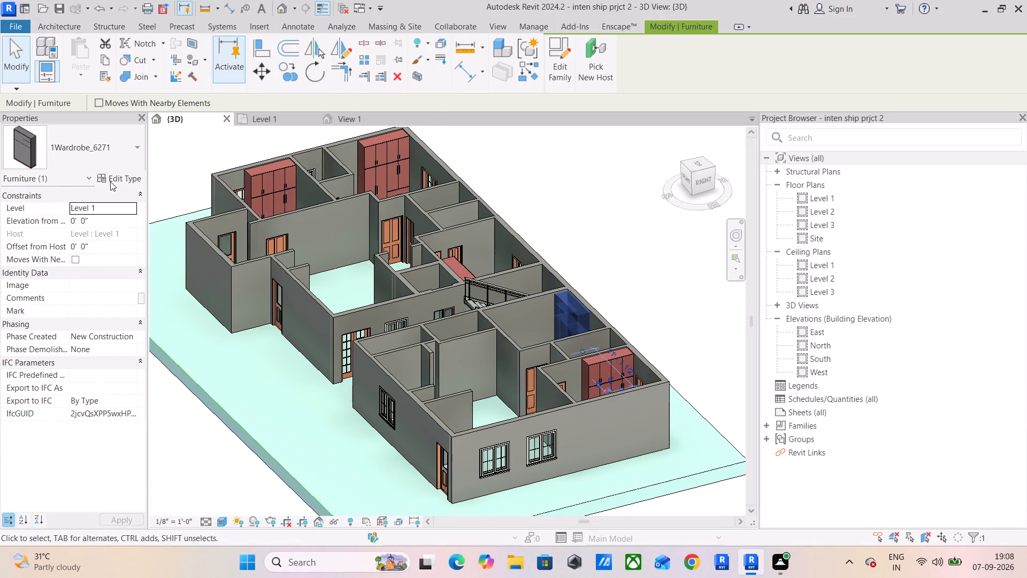
click(553, 49)
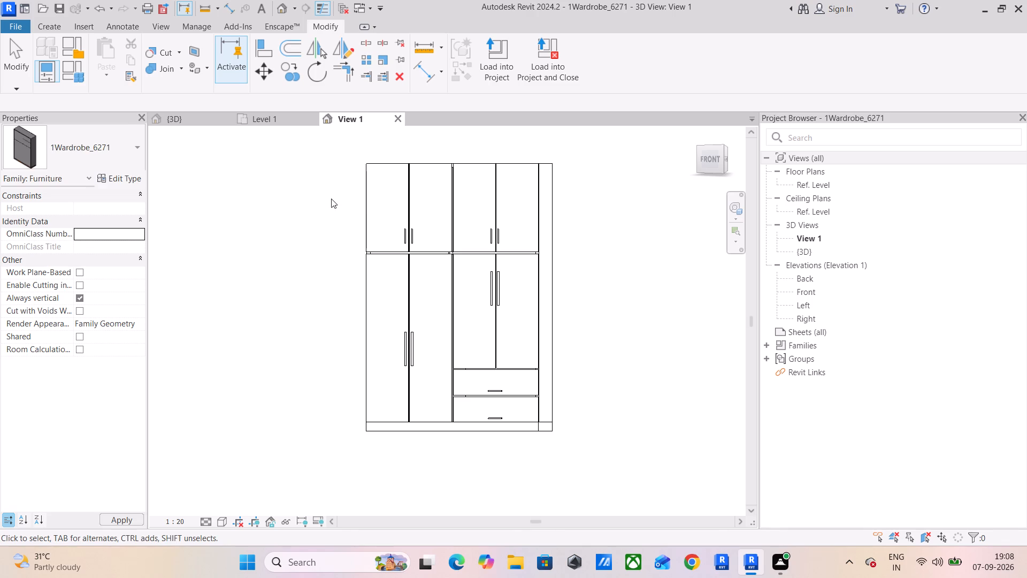
drag(588, 136, 295, 423)
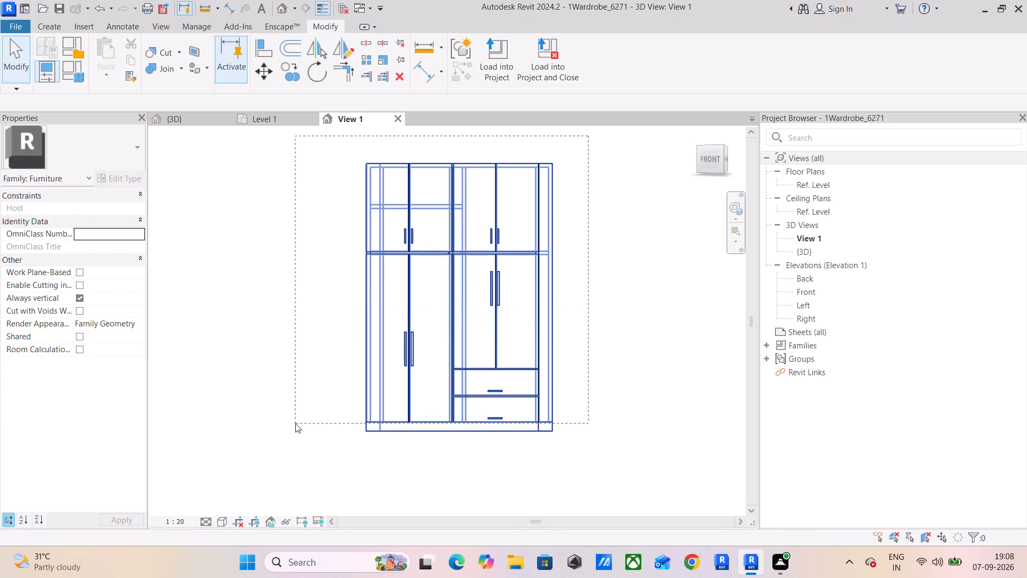
drag(295, 423, 303, 452)
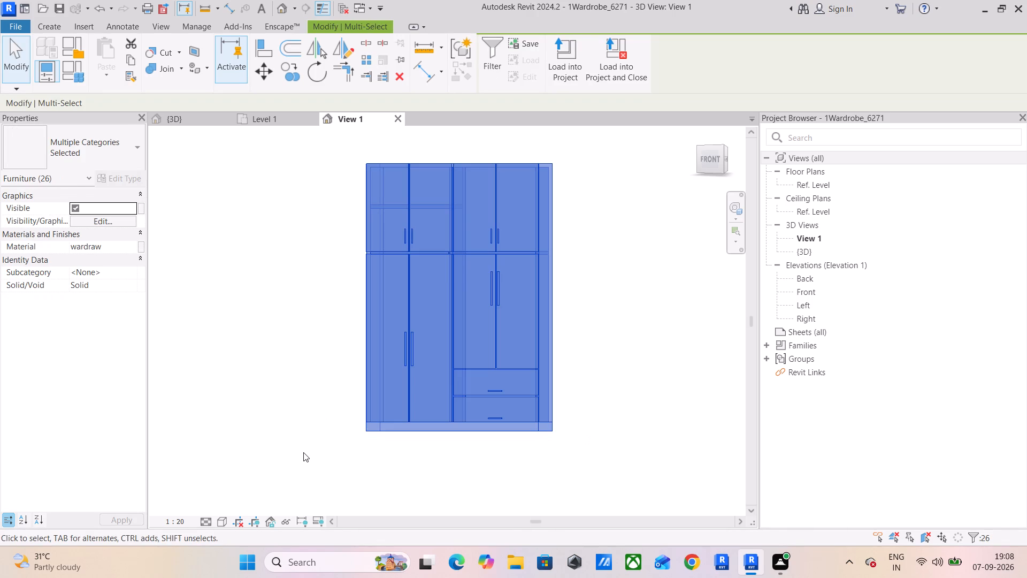
click(126, 246)
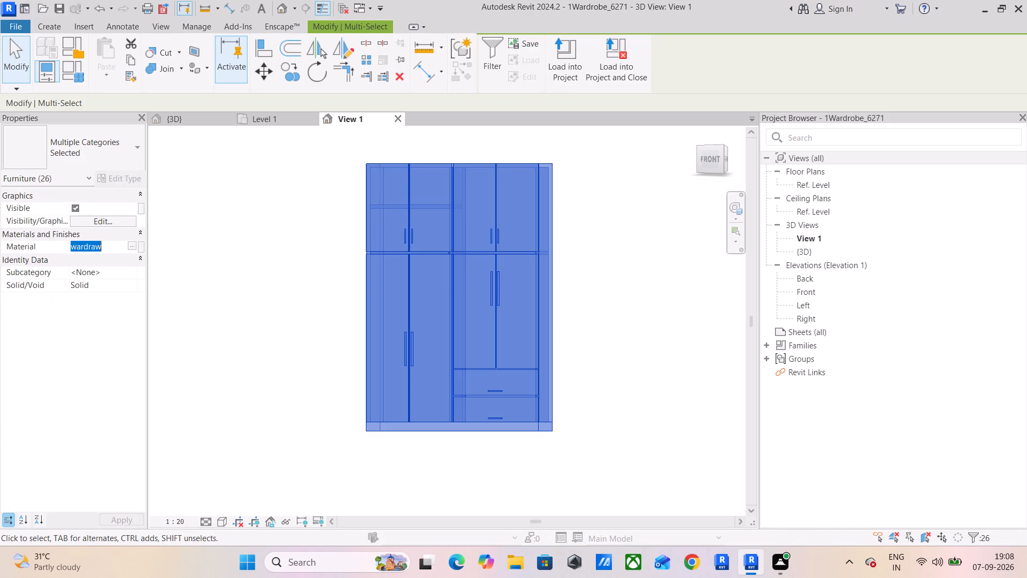
click(129, 246)
scroll(403, 333, down, 2)
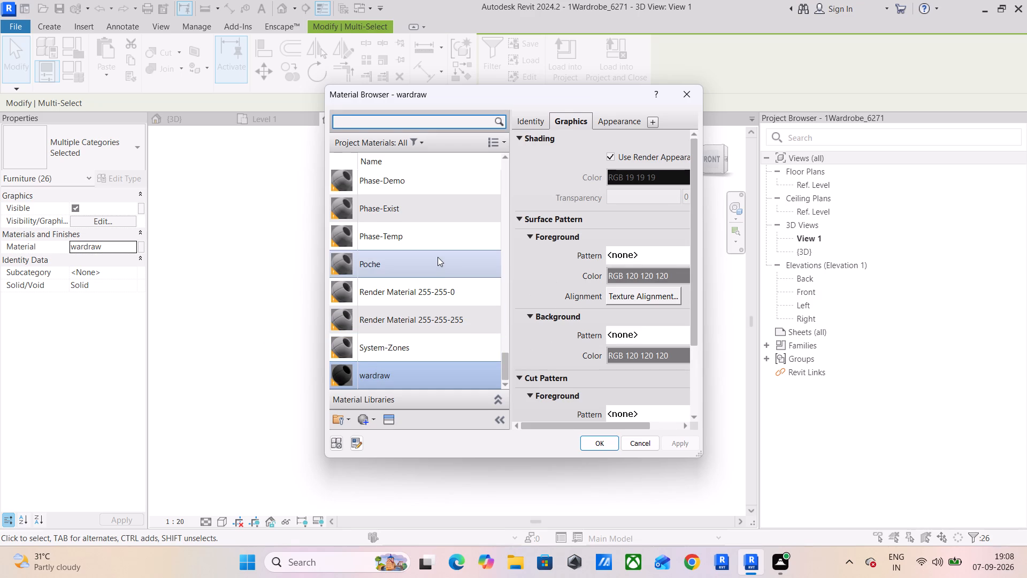
click(363, 427)
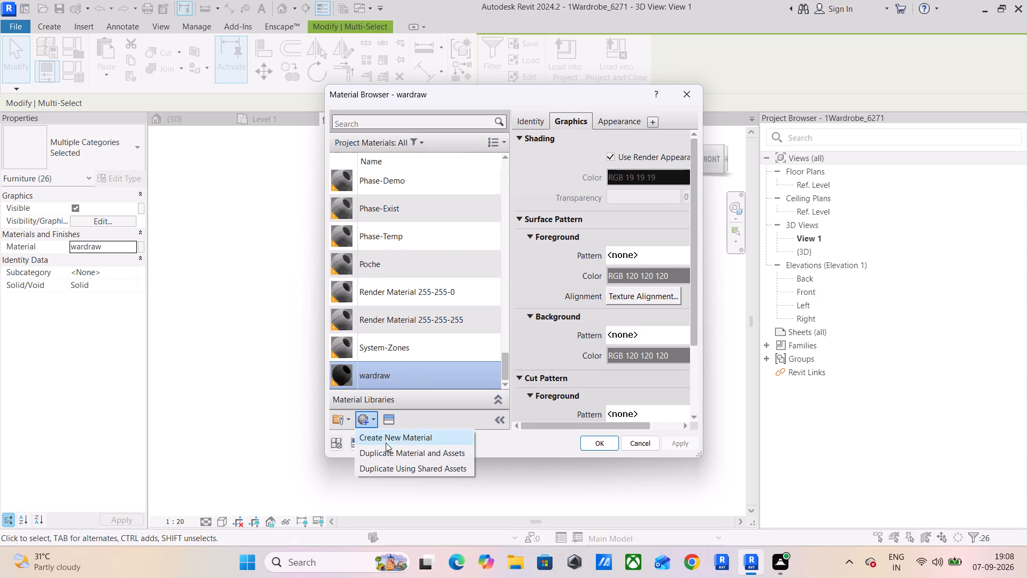
click(386, 445)
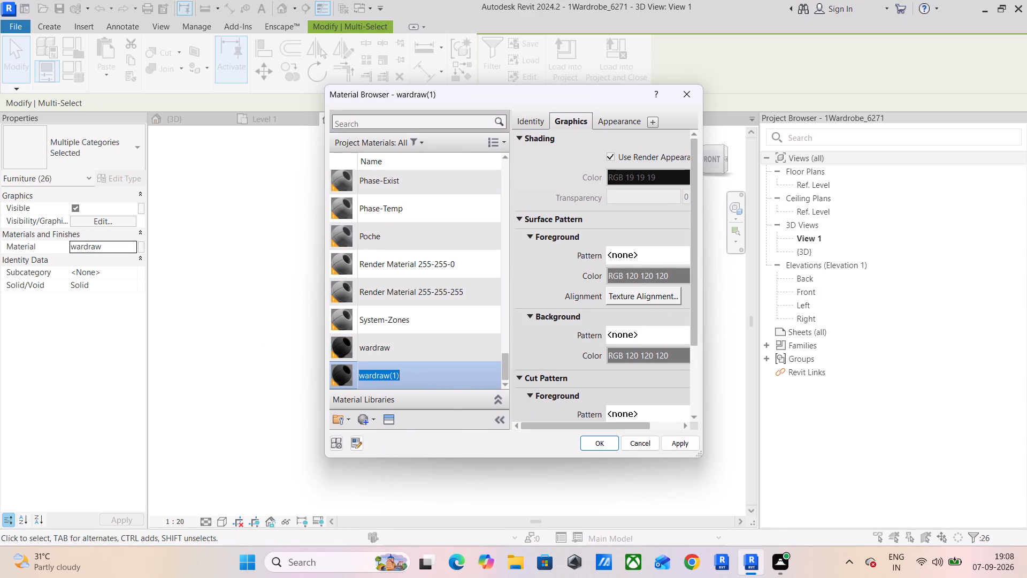
Set the duplicated wardrobe material's appearance colour to RGB 9 9 9 and assign the material to all wardrobe parts.
scroll(629, 277, up, 4)
click(621, 120)
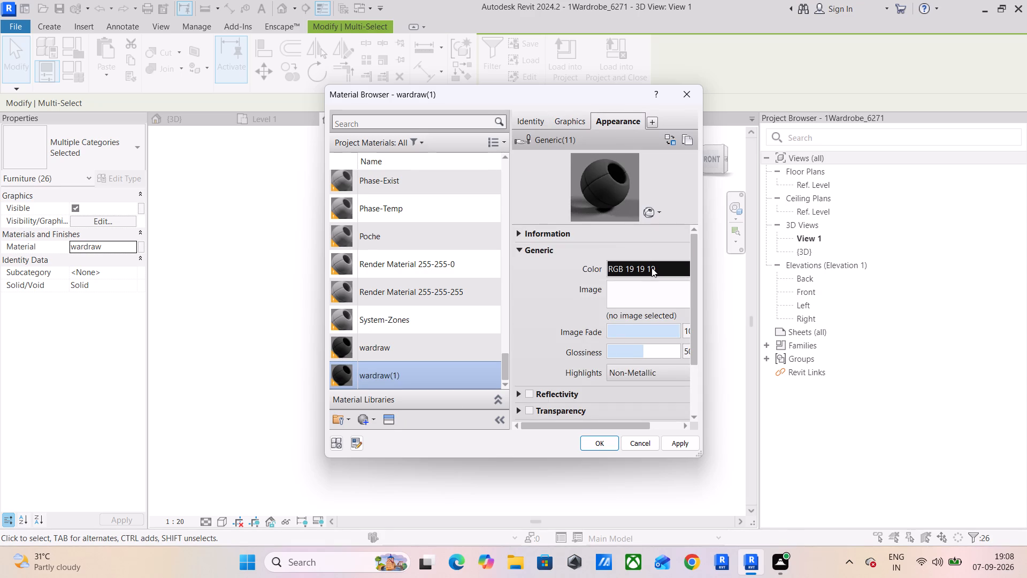
click(652, 268)
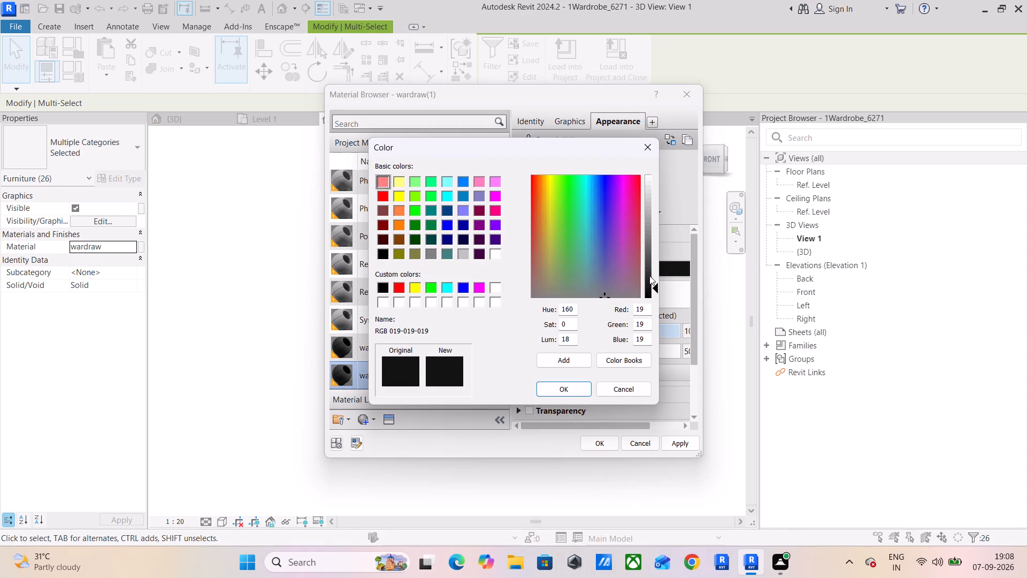
drag(653, 287, 653, 293)
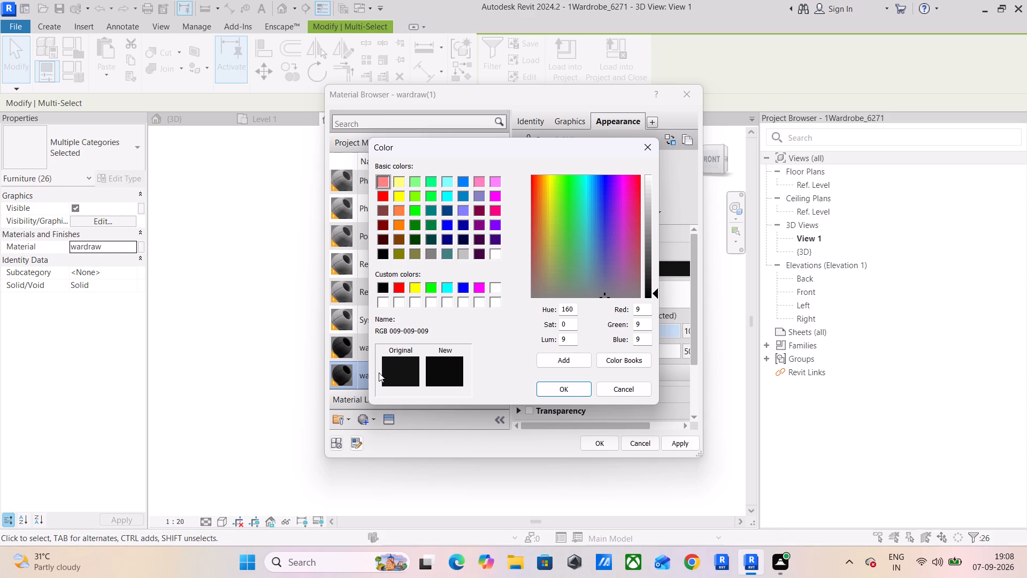
click(561, 392)
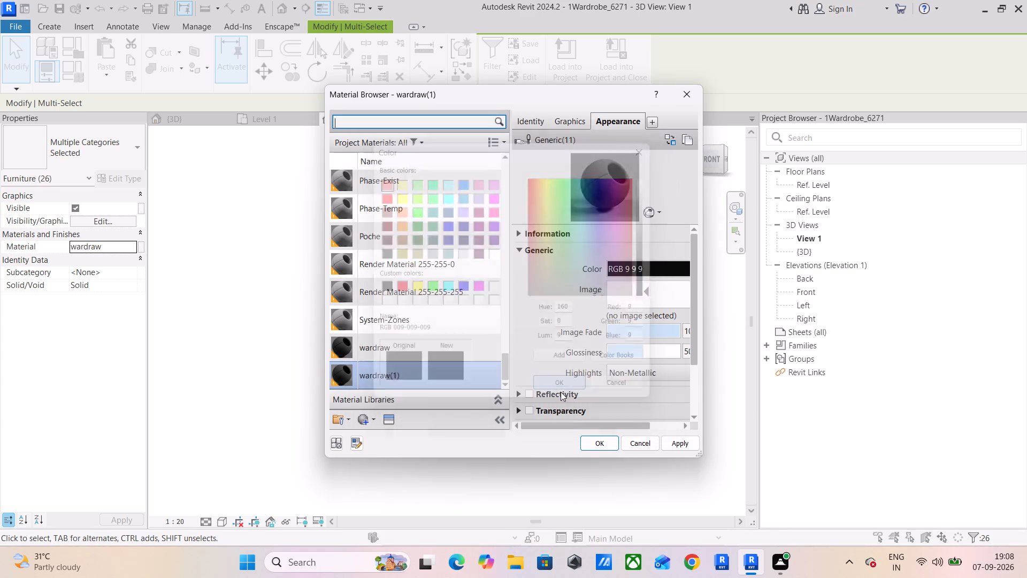
click(677, 441)
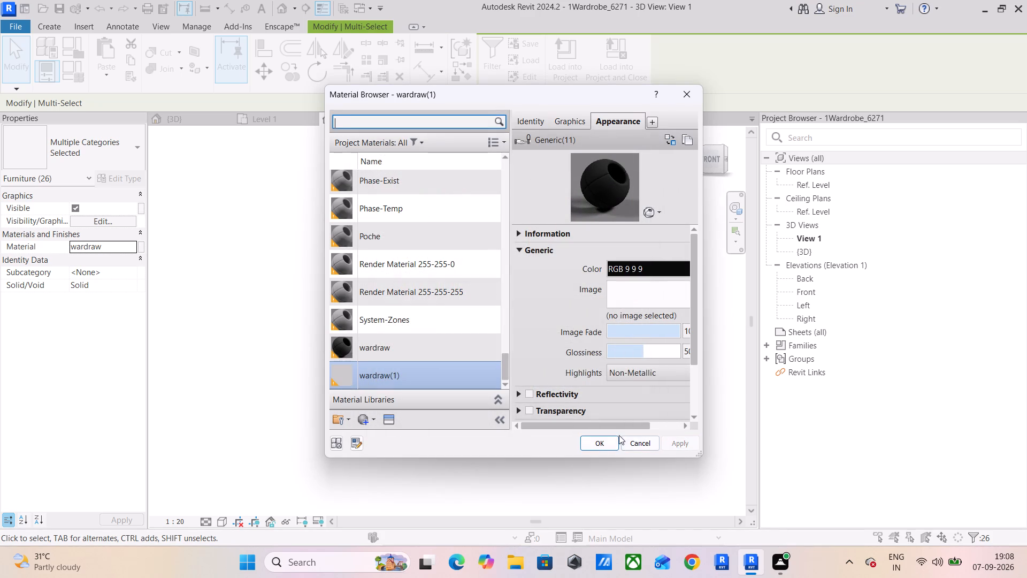
click(599, 441)
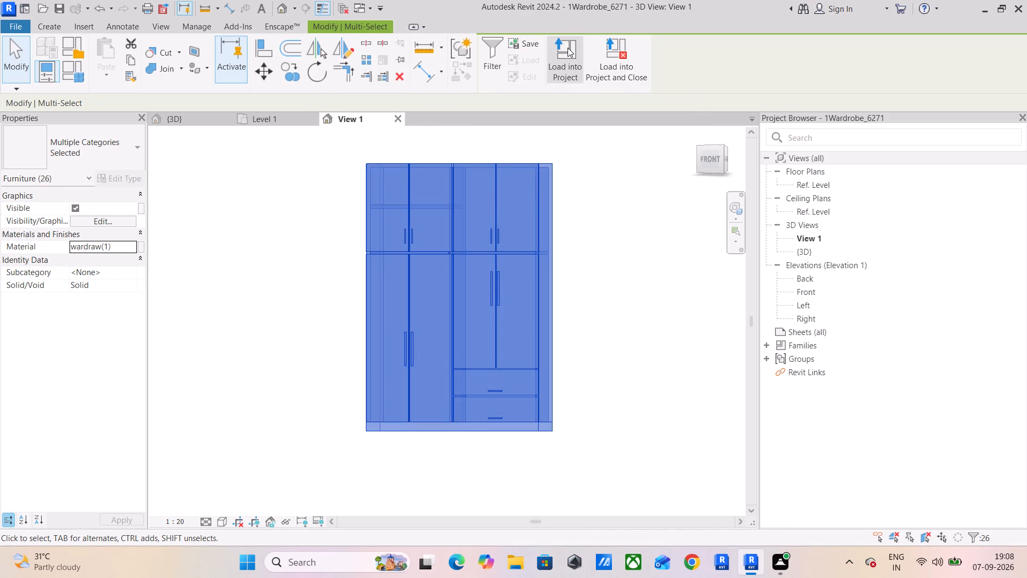
Load the edited wardrobe family into the project, overwriting the existing version and its parameter values.
click(568, 48)
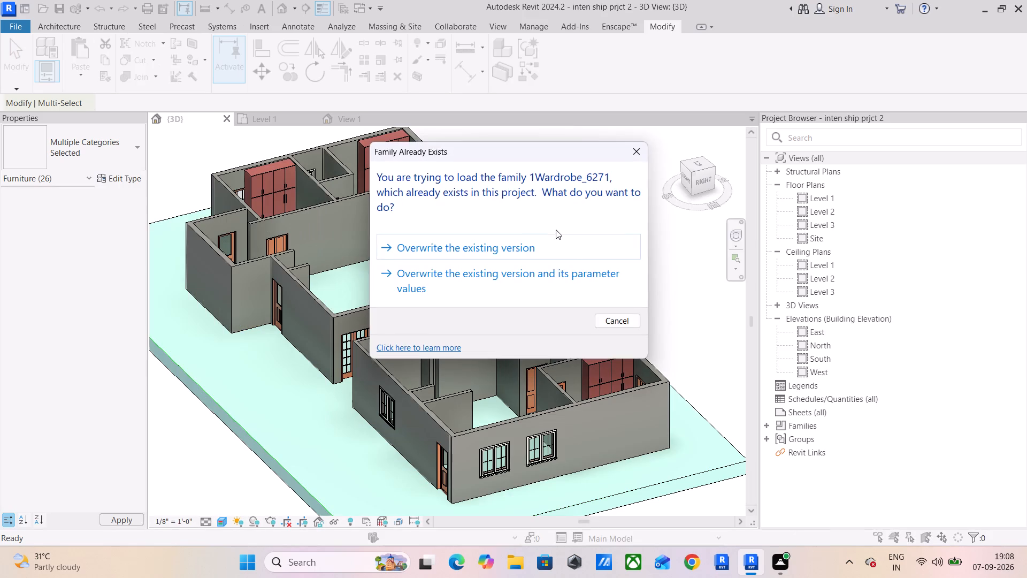
click(482, 274)
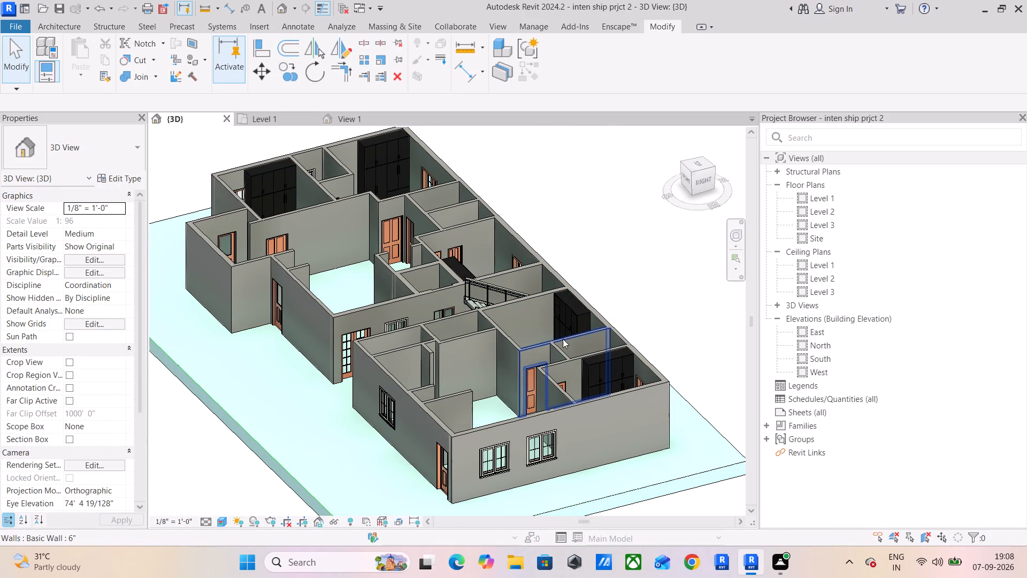
Reopen the wardrobe family and set the appearance colour of the wardraw(1) material on all its parts to grey RGB 155 155 155.
click(561, 309)
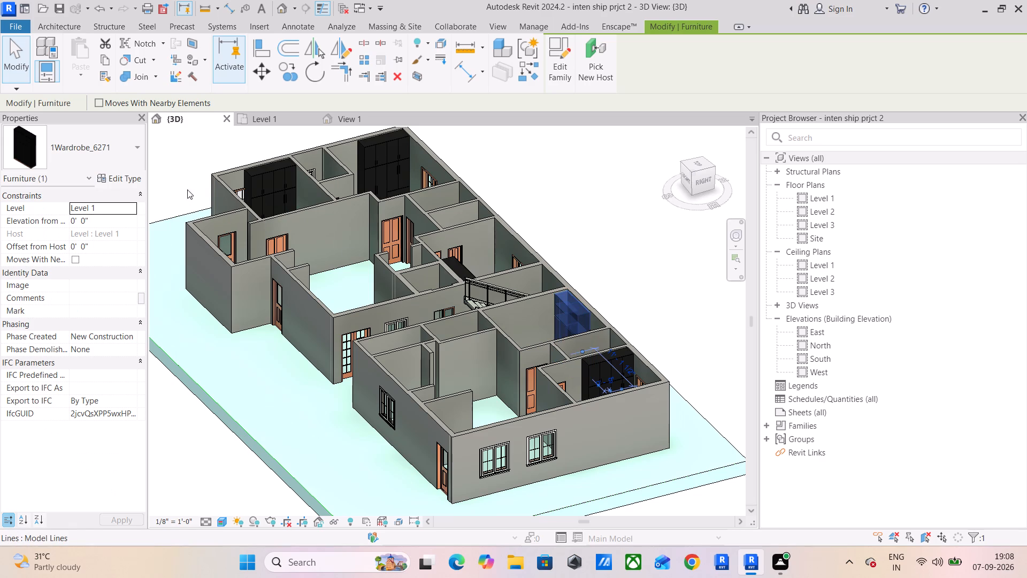
click(566, 54)
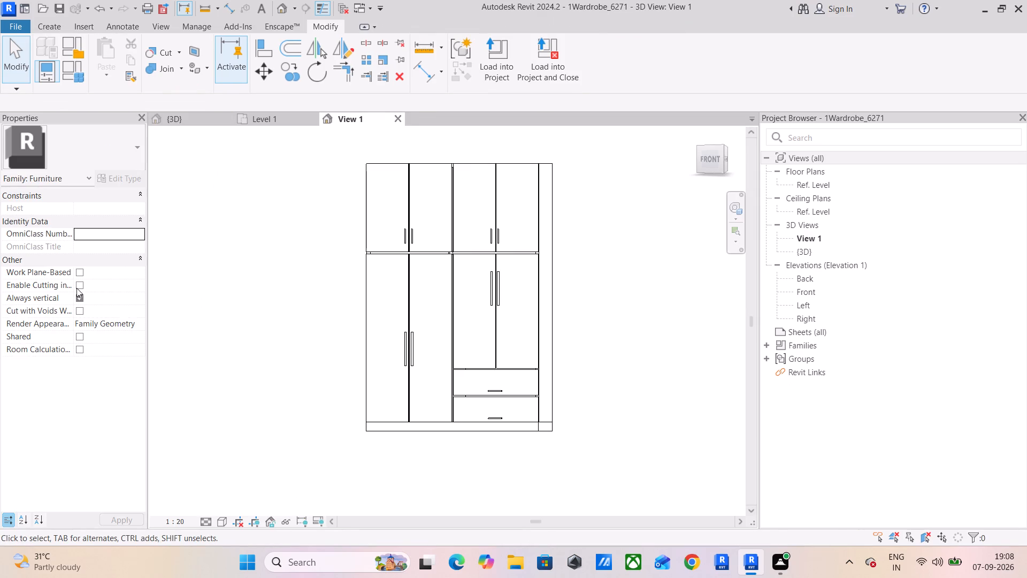
drag(585, 131, 373, 270)
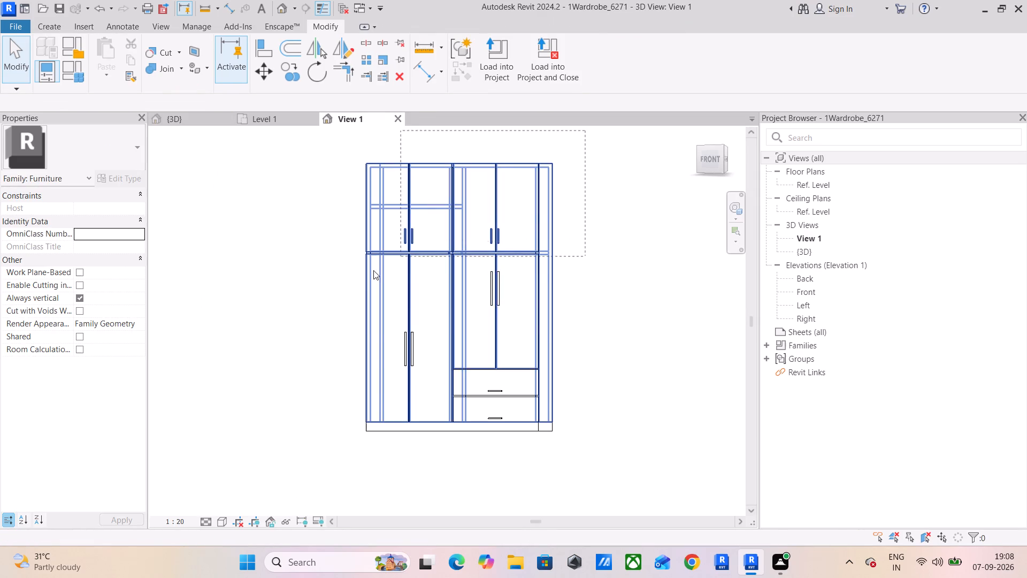
drag(373, 270, 324, 442)
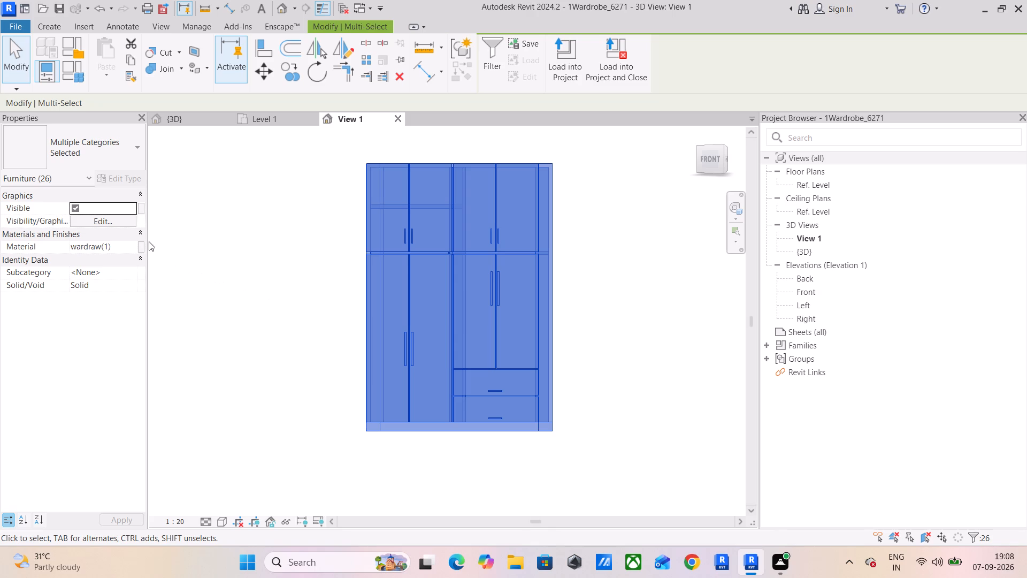
click(128, 252)
click(129, 250)
click(132, 245)
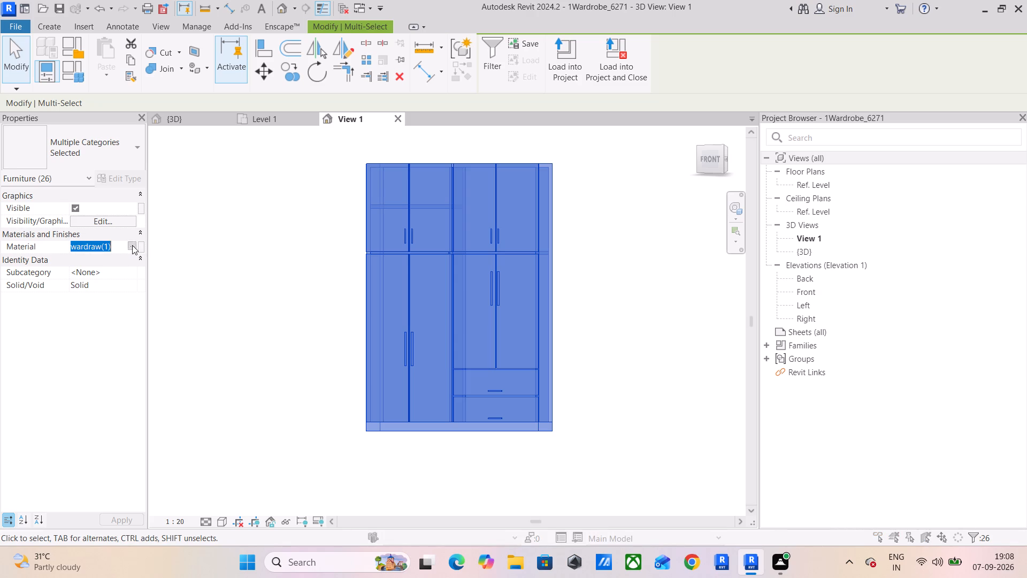
click(629, 268)
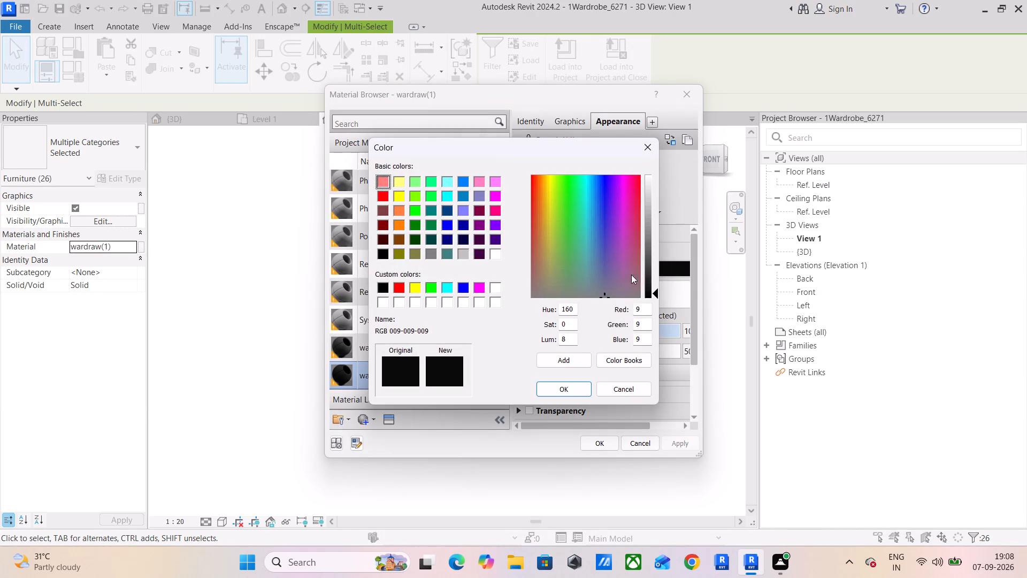
drag(653, 289, 653, 264)
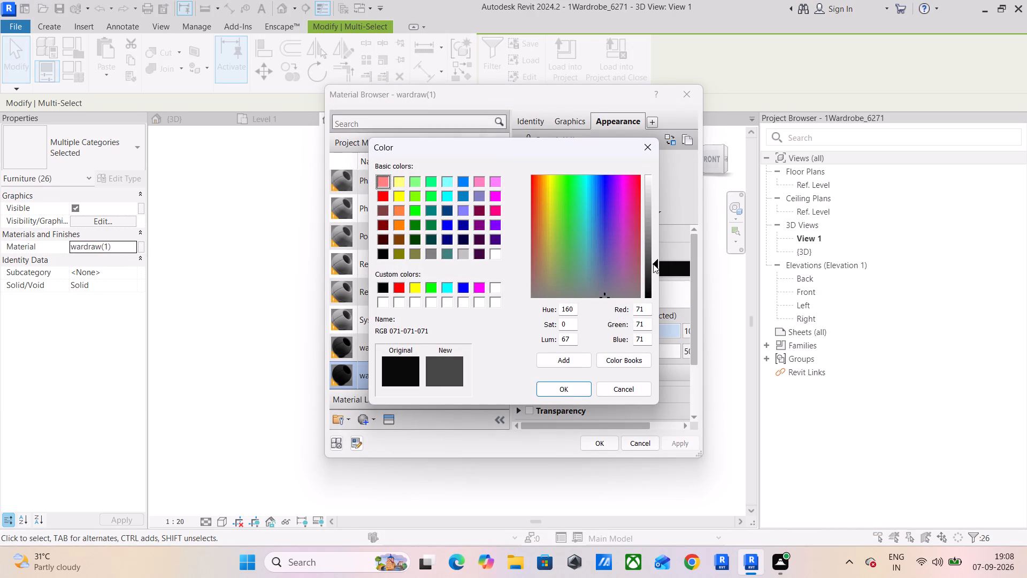
drag(653, 264, 652, 250)
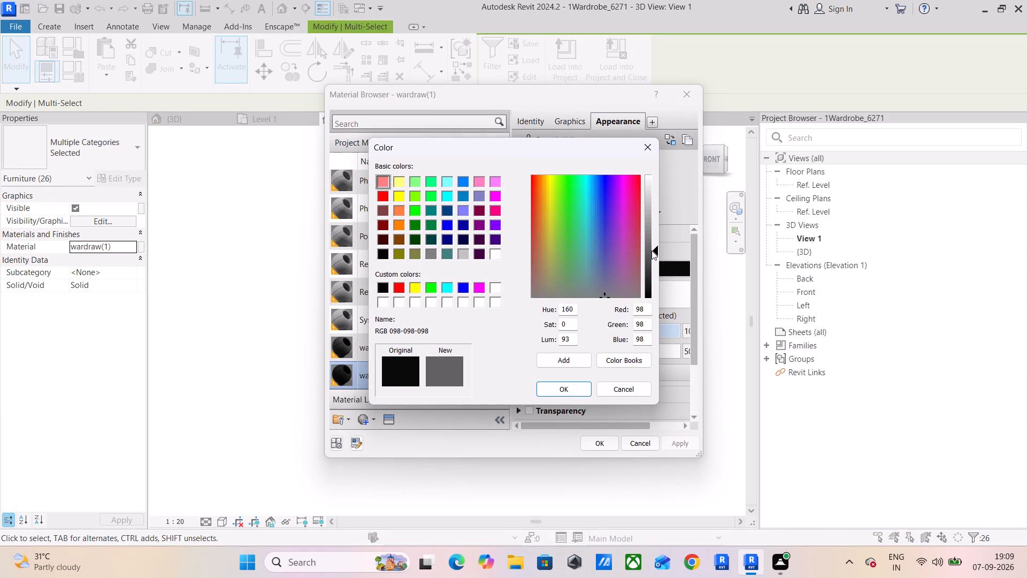
drag(652, 250, 652, 222)
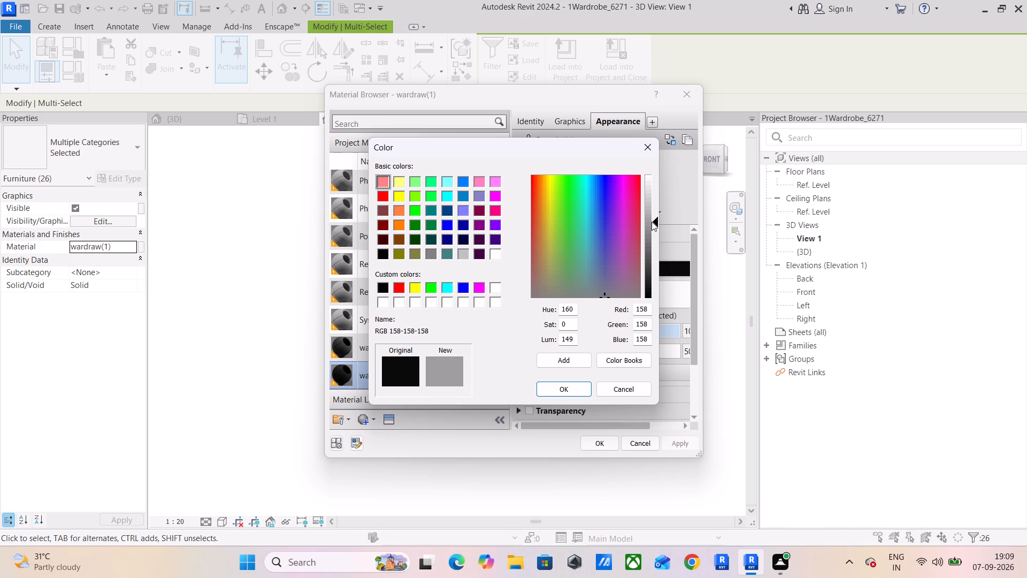
drag(652, 222, 652, 223)
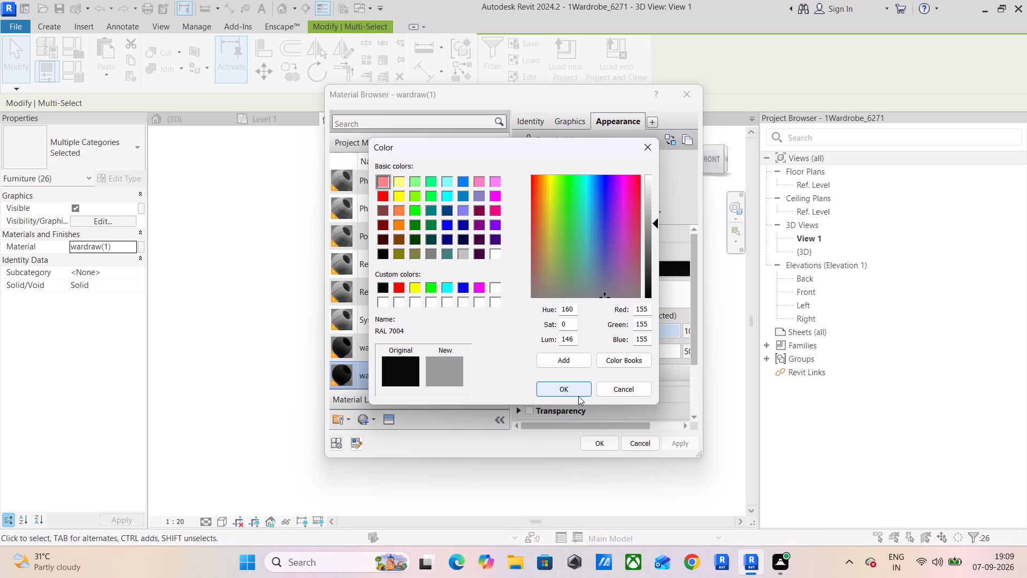
click(578, 396)
click(671, 443)
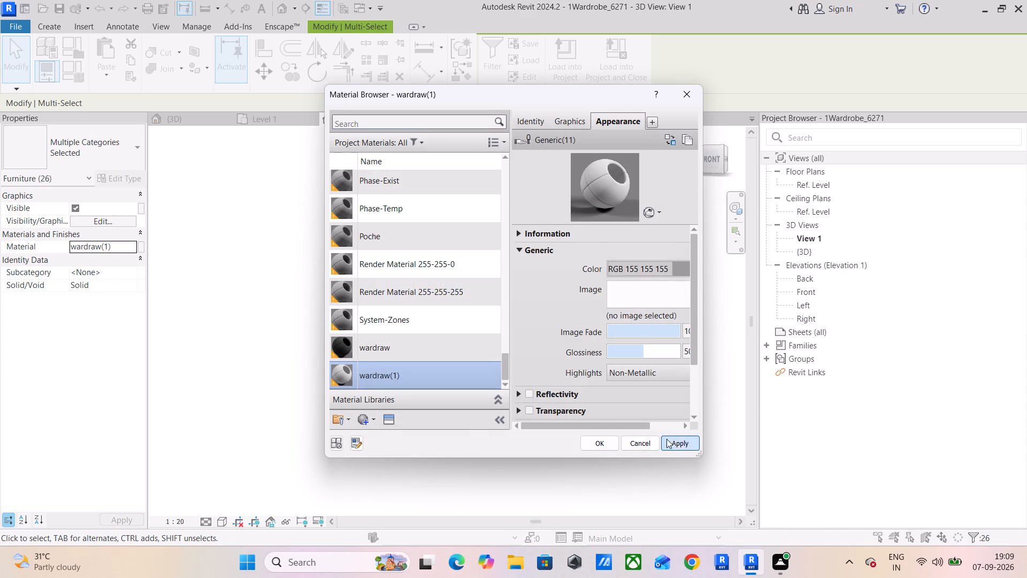
click(592, 439)
Reload the recoloured wardrobe family into the project, overwriting the existing version and its parameter values.
click(564, 70)
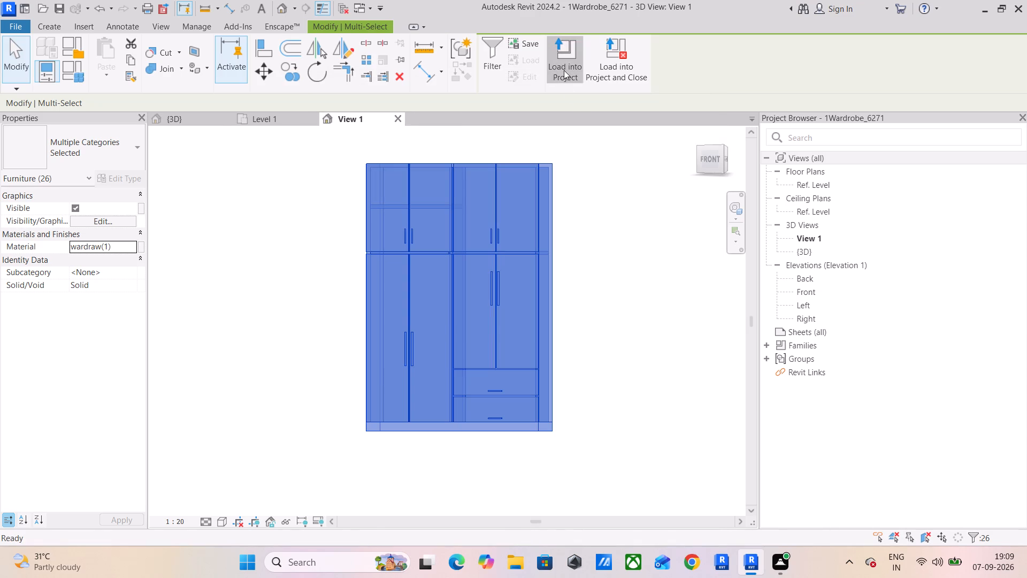
click(486, 281)
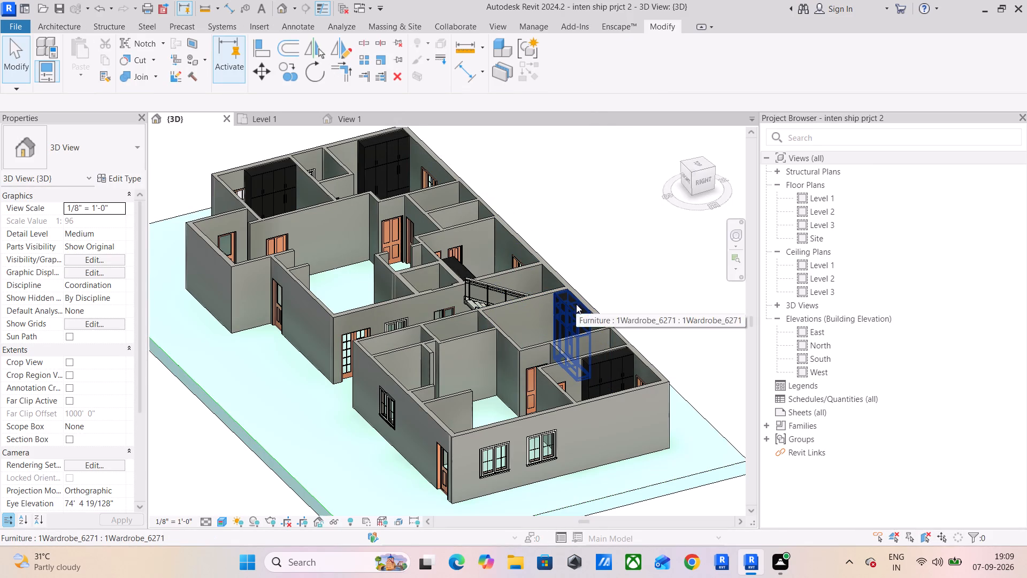
Reopen the wardrobe family and, with all its parts selected, delete the wardraw and wardraw(1) materials.
click(576, 304)
click(566, 60)
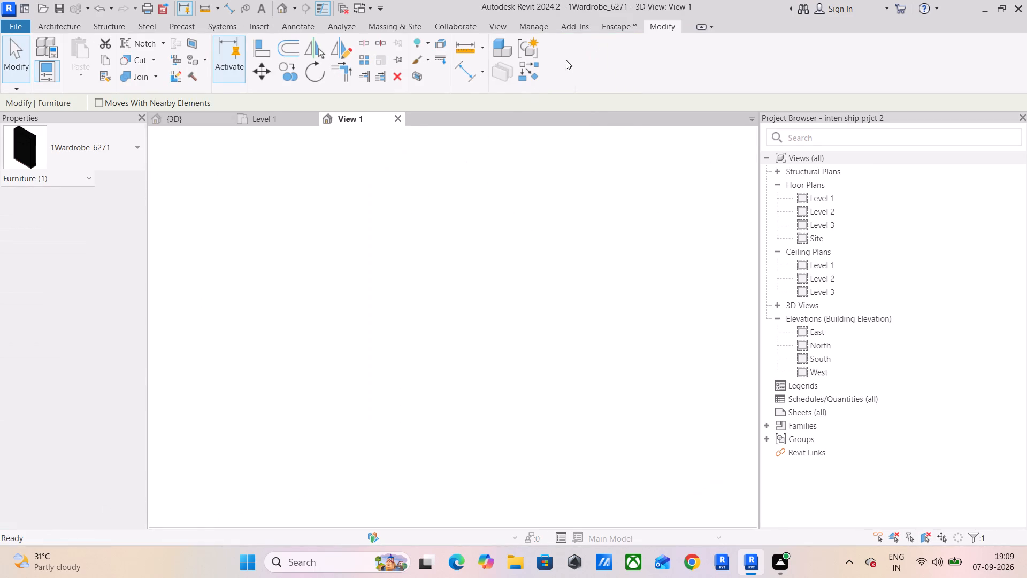
drag(590, 146, 418, 258)
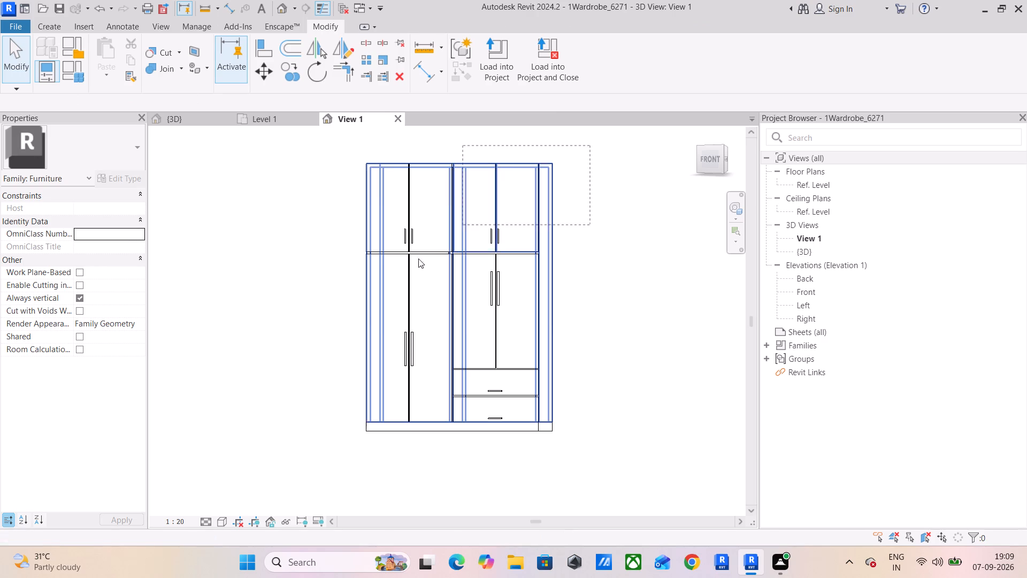
drag(418, 258, 318, 447)
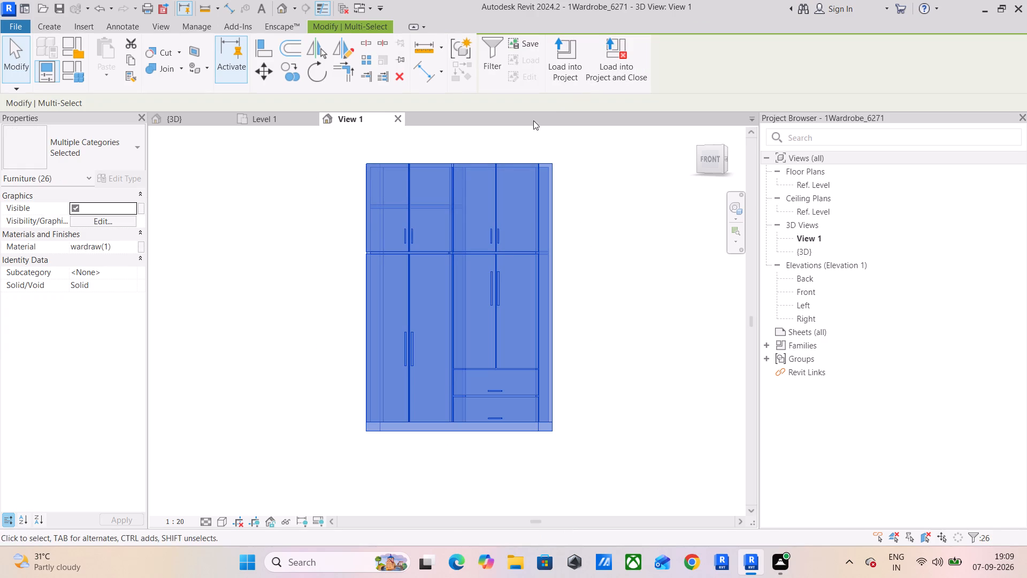
click(126, 245)
click(129, 247)
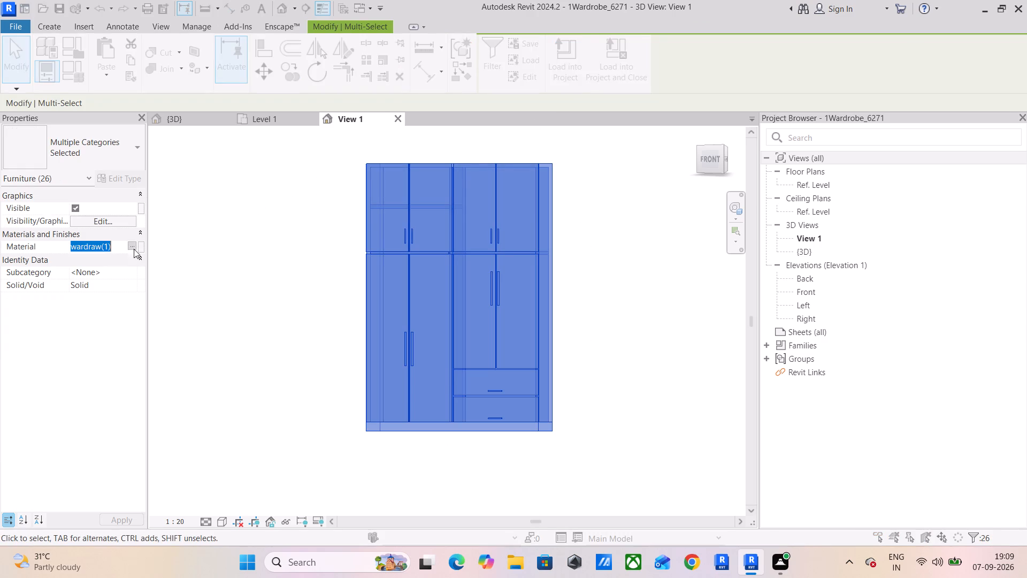
click(421, 355)
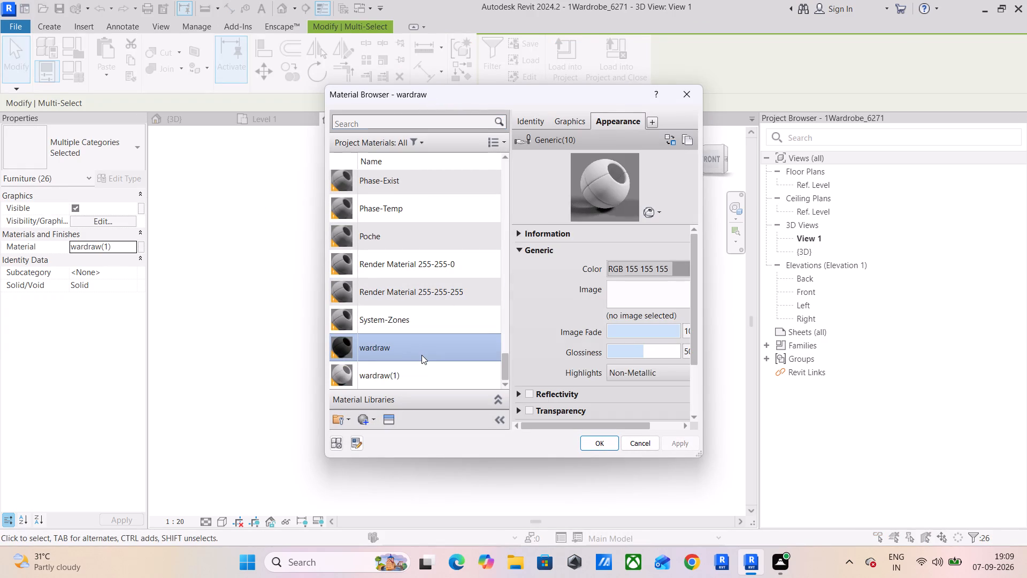
right_click(421, 354)
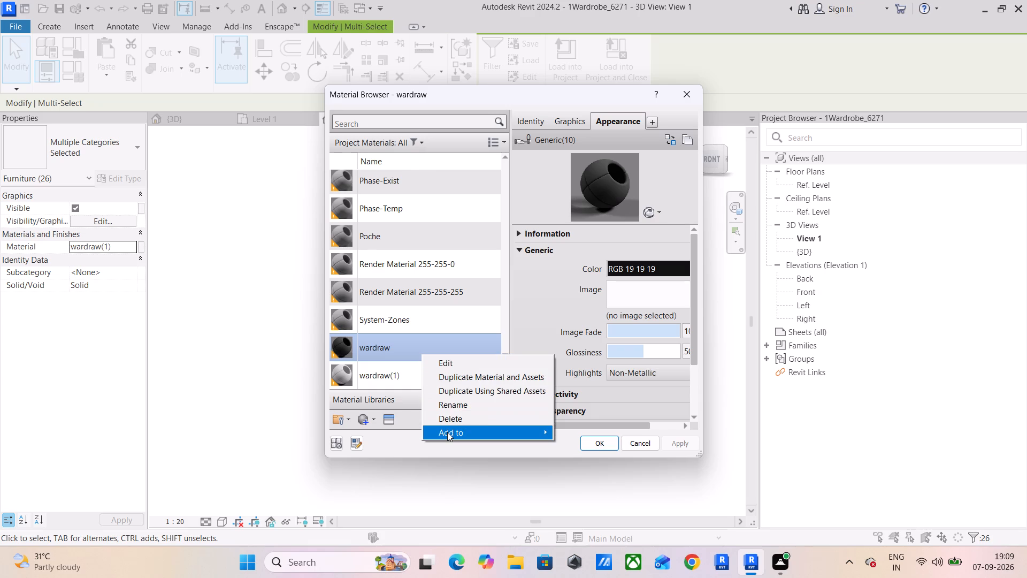
click(447, 425)
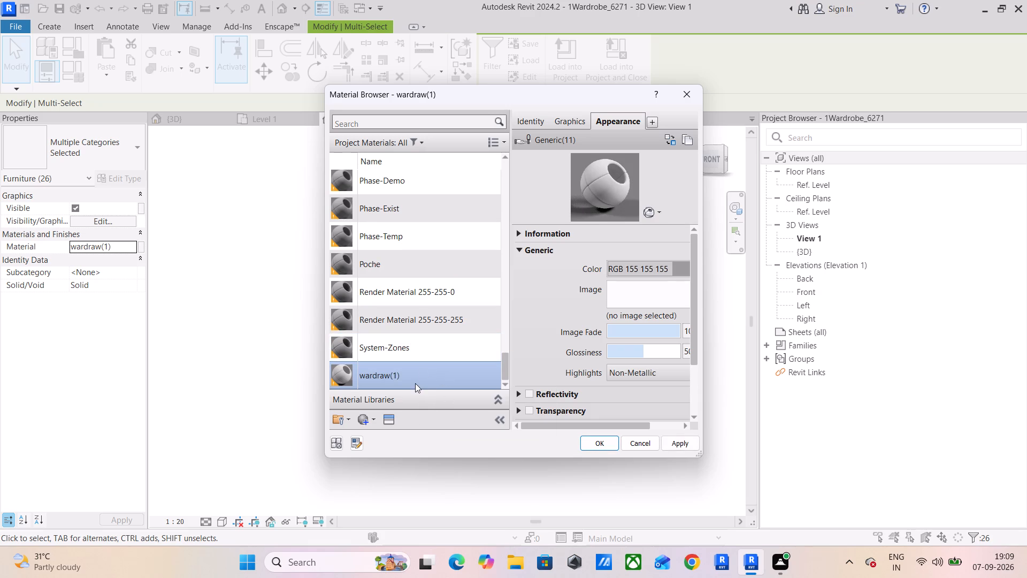
right_click(414, 374)
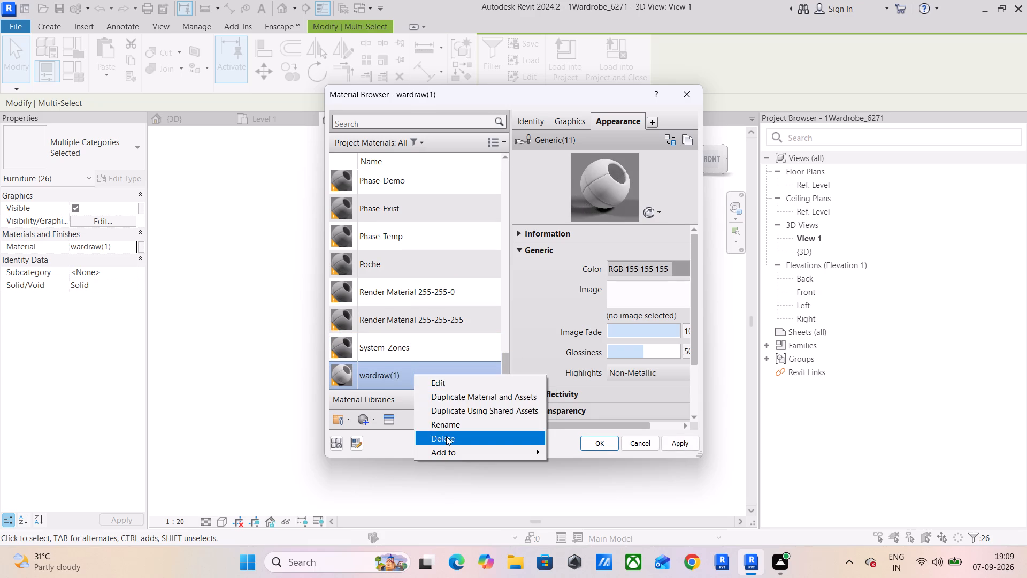
click(446, 436)
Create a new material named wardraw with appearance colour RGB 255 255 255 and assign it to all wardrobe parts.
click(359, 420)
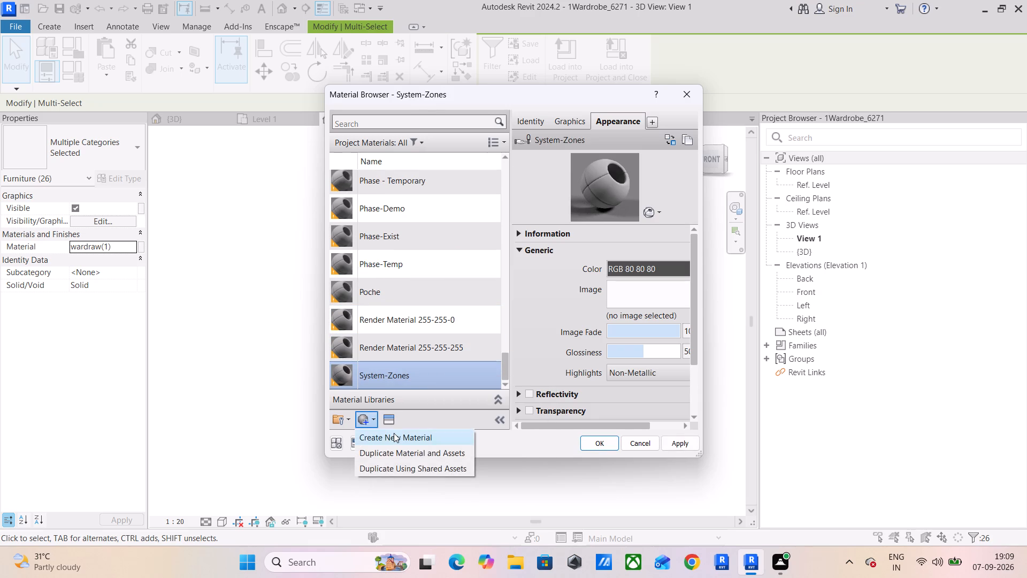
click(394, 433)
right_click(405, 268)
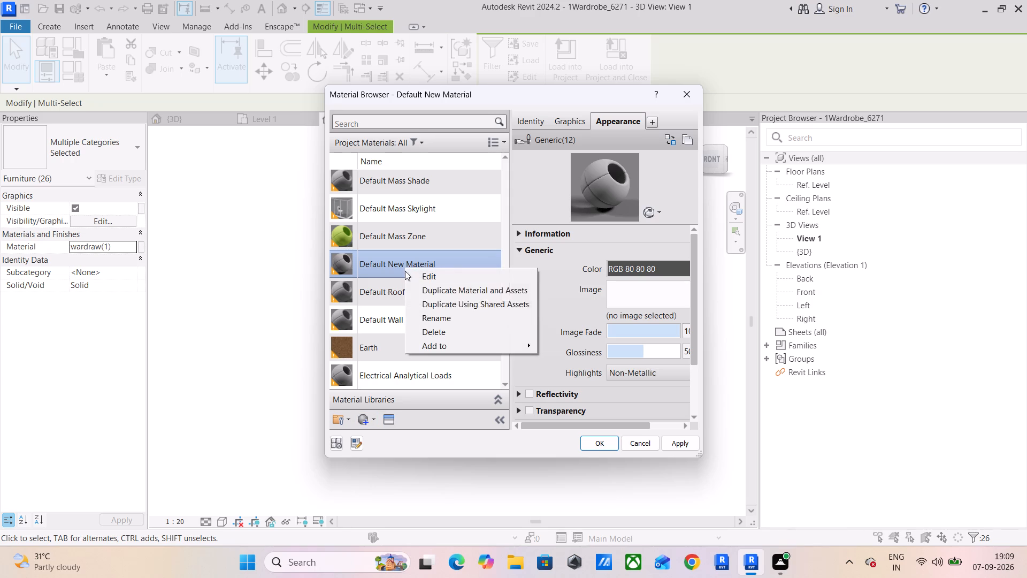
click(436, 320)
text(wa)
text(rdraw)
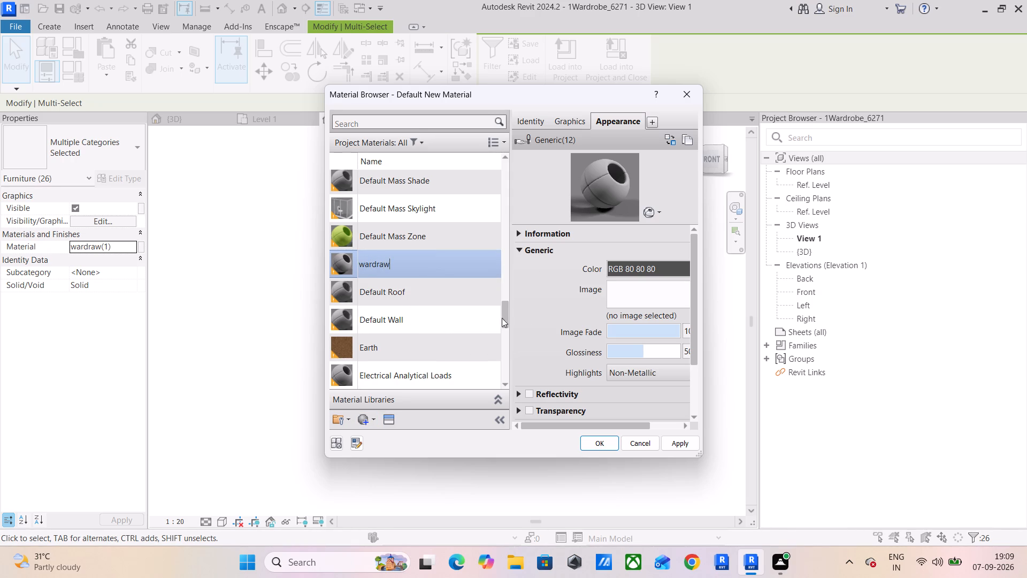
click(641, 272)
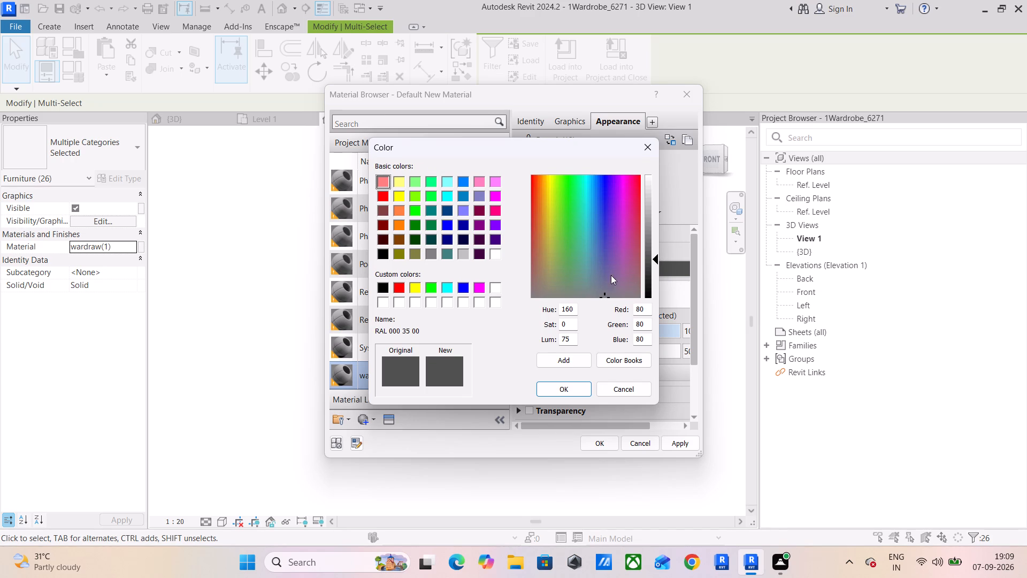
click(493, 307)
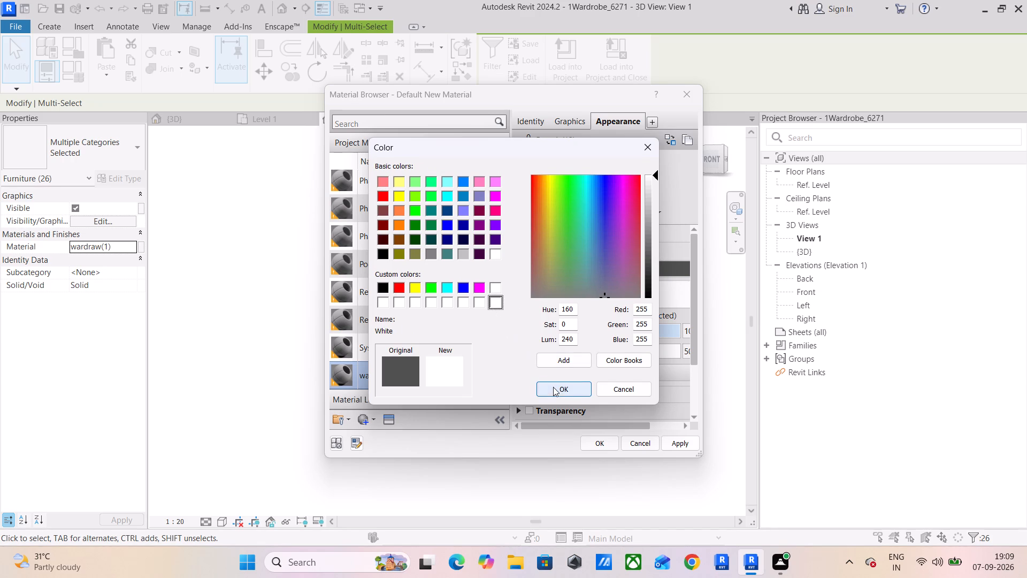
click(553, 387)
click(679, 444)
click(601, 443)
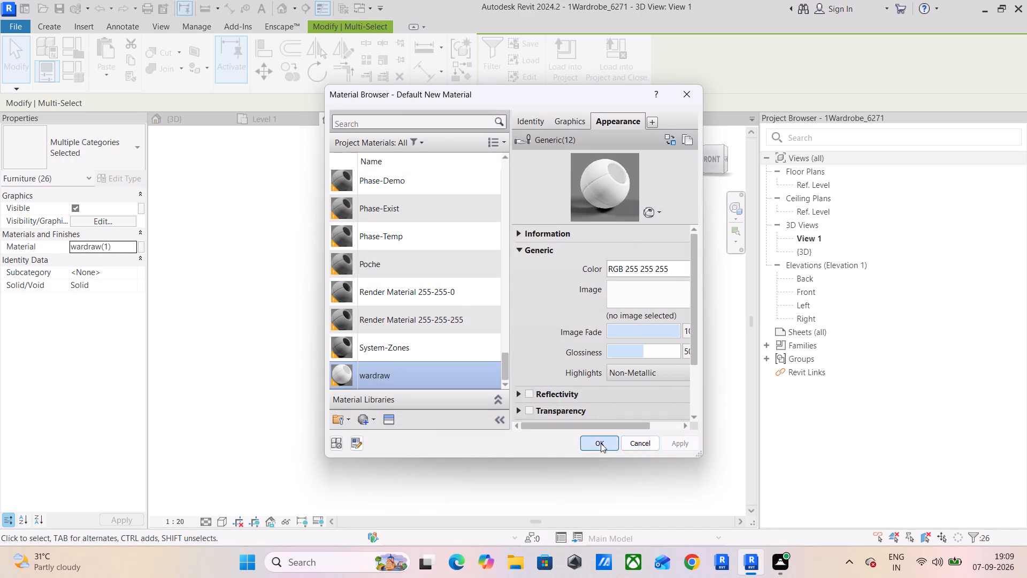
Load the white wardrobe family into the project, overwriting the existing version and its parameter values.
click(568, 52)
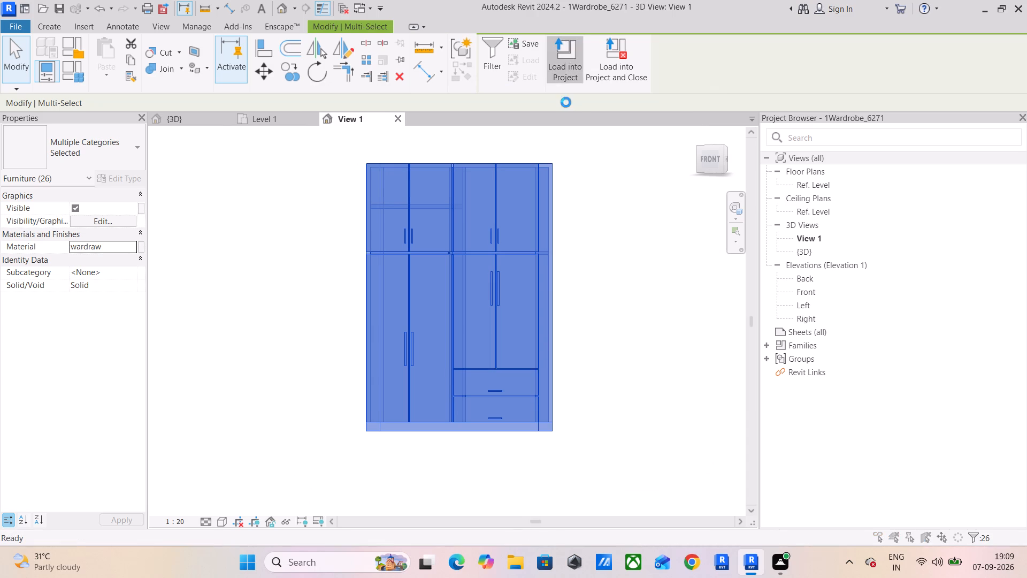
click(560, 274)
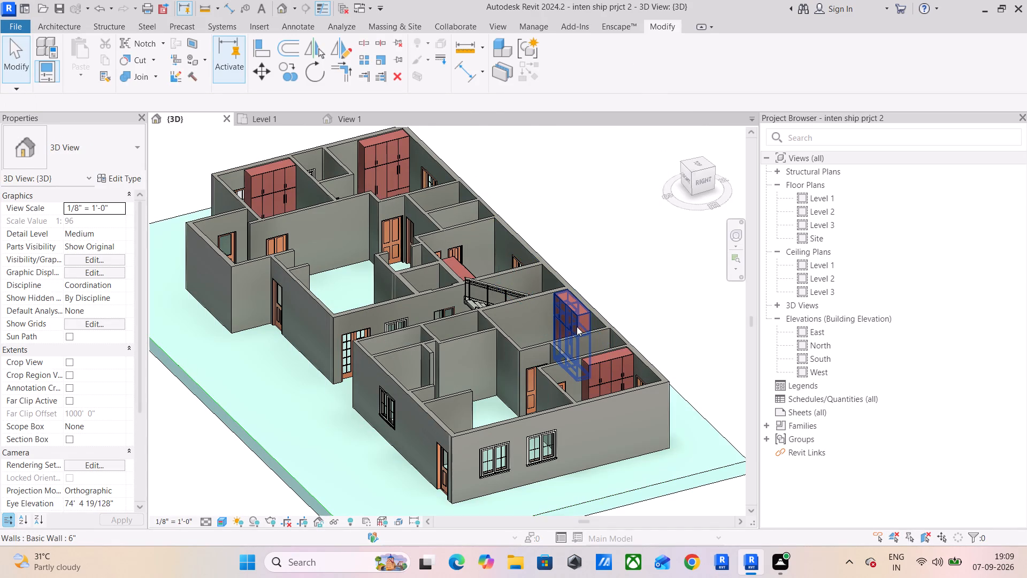
Reopen the wardrobe family, delete its wardraw material and assign System-Zones to all wardrobe parts.
click(568, 313)
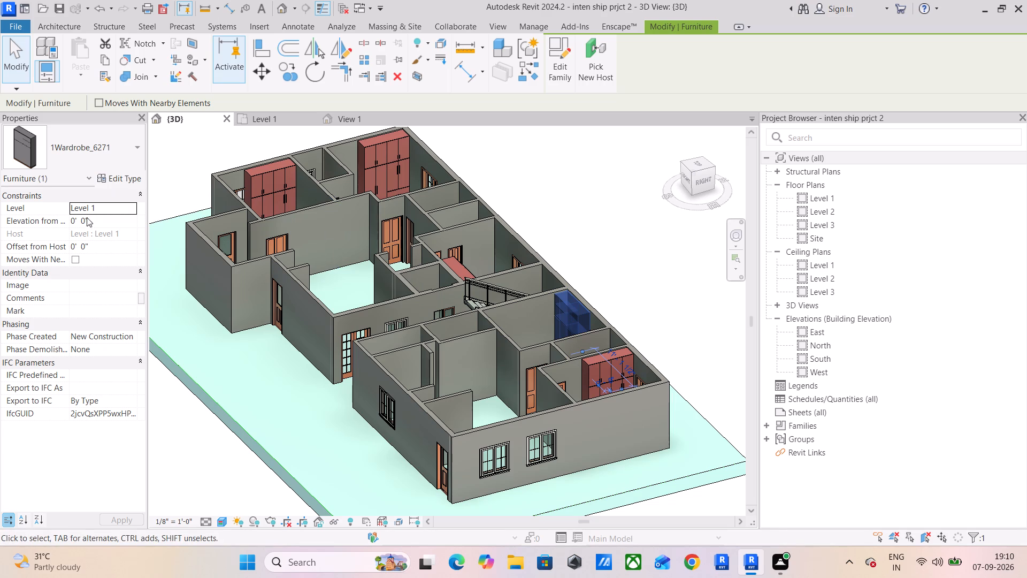
click(551, 42)
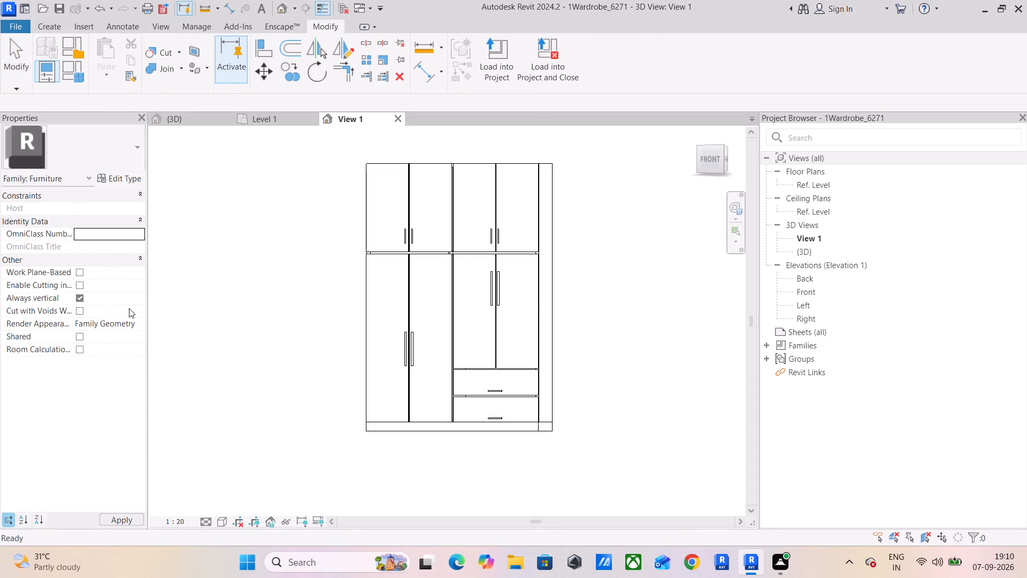
drag(579, 154, 329, 450)
click(135, 249)
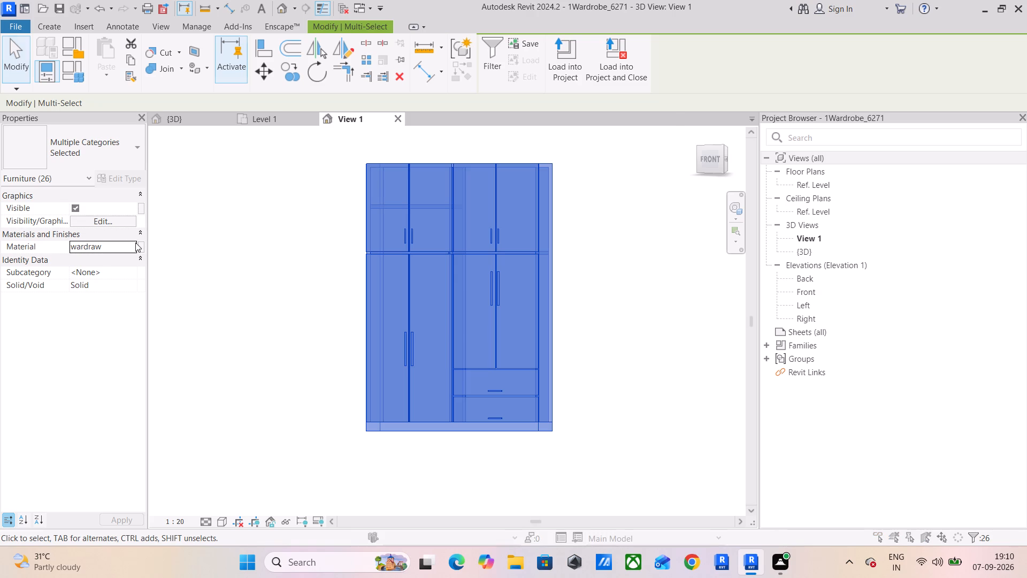
click(135, 242)
scroll(393, 207, up, 14)
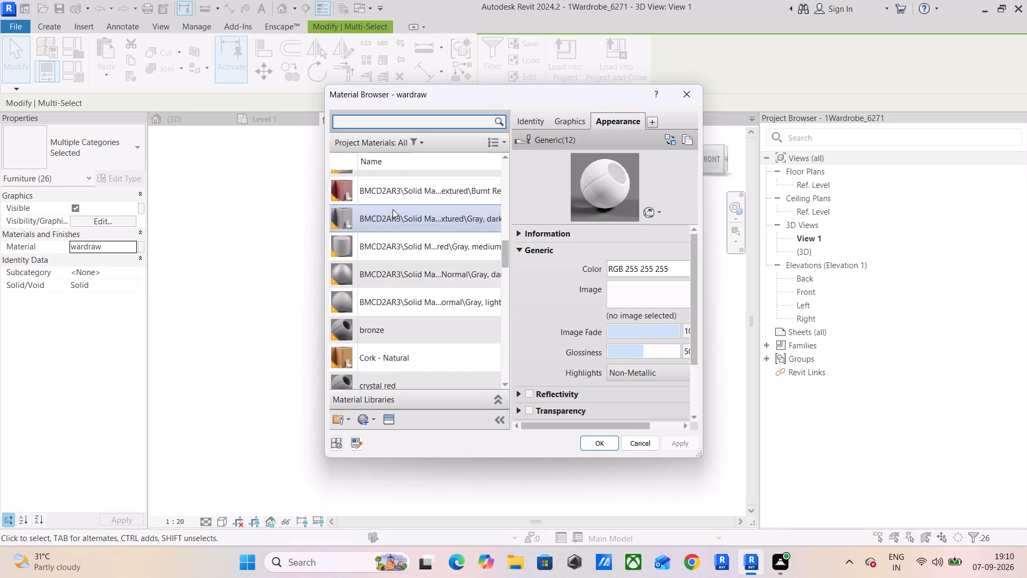
scroll(393, 209, up, 13)
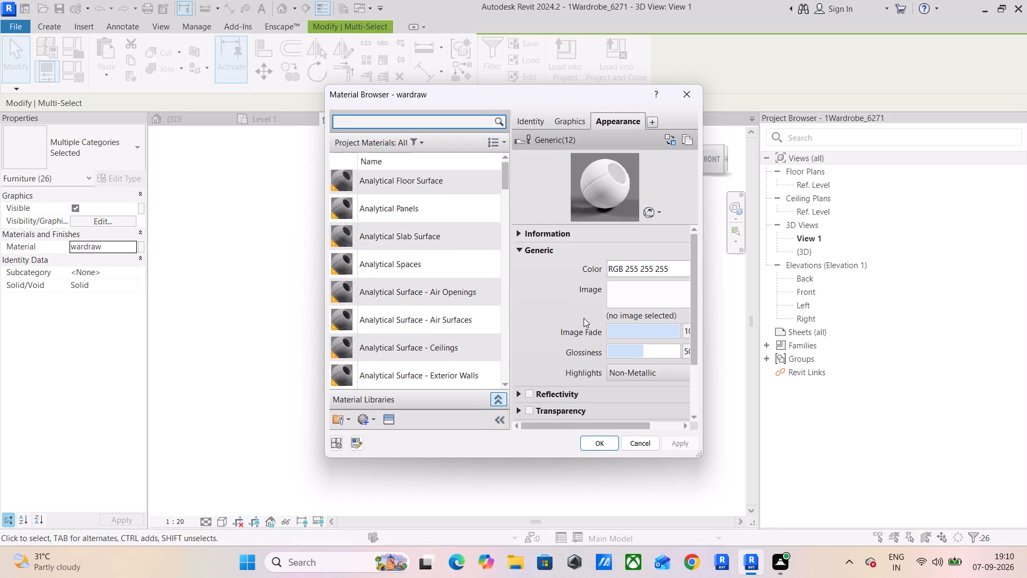
scroll(437, 277, down, 12)
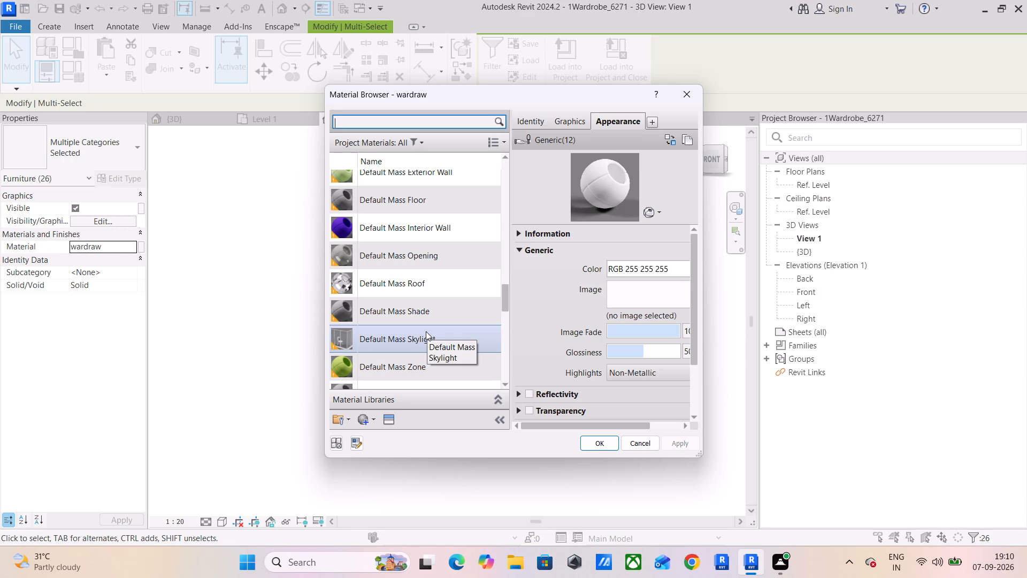
scroll(426, 331, down, 11)
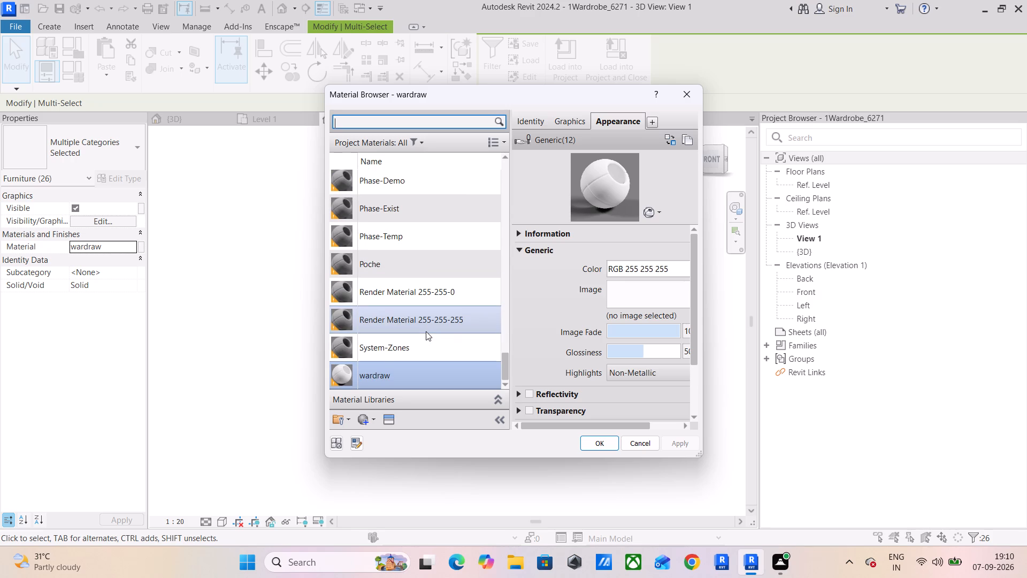
right_click(416, 374)
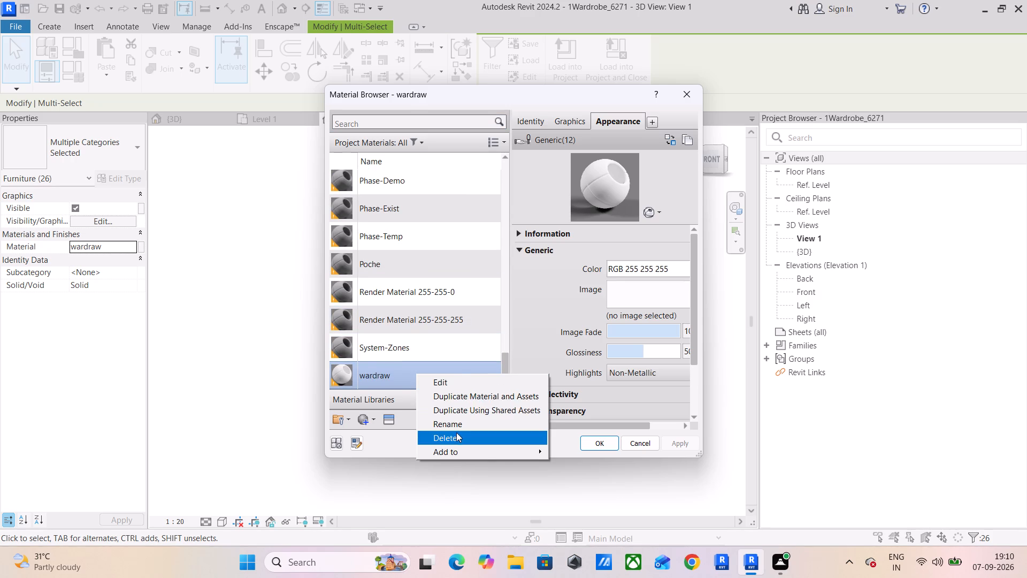
click(456, 432)
click(677, 442)
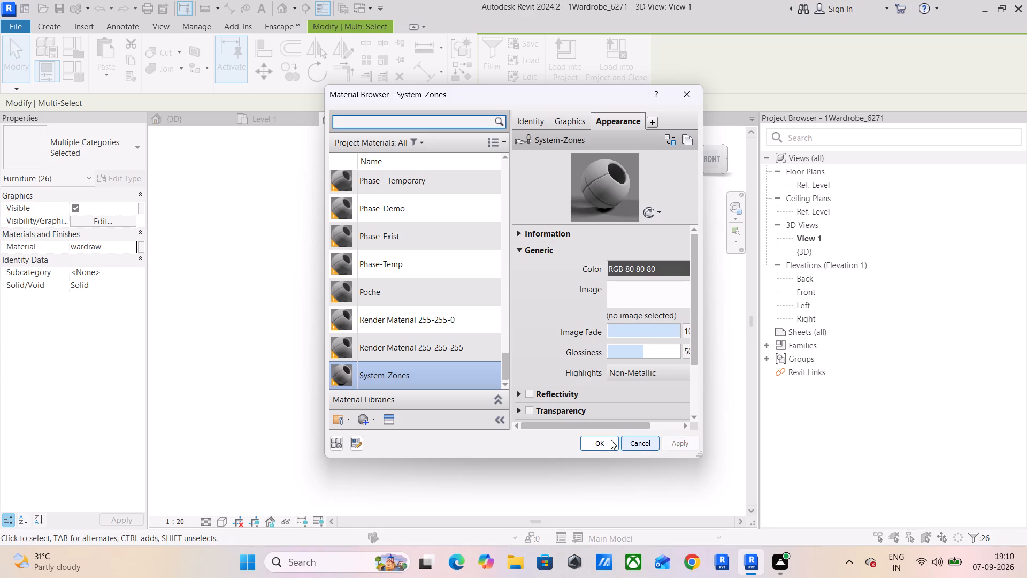
click(601, 438)
Reload the edited wardrobe family into the project, overwriting the existing version and its parameter values.
click(226, 293)
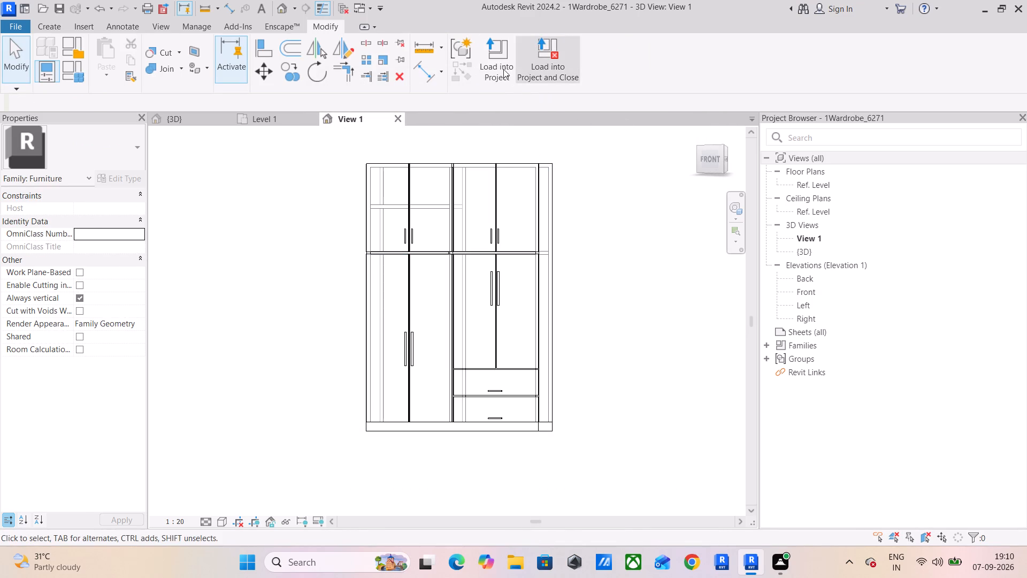
click(500, 53)
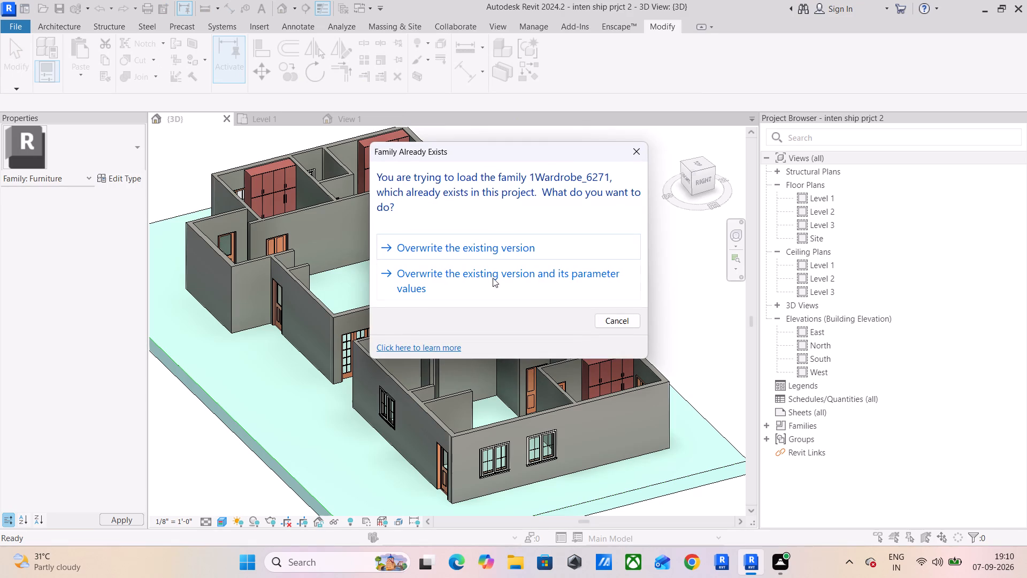
click(550, 265)
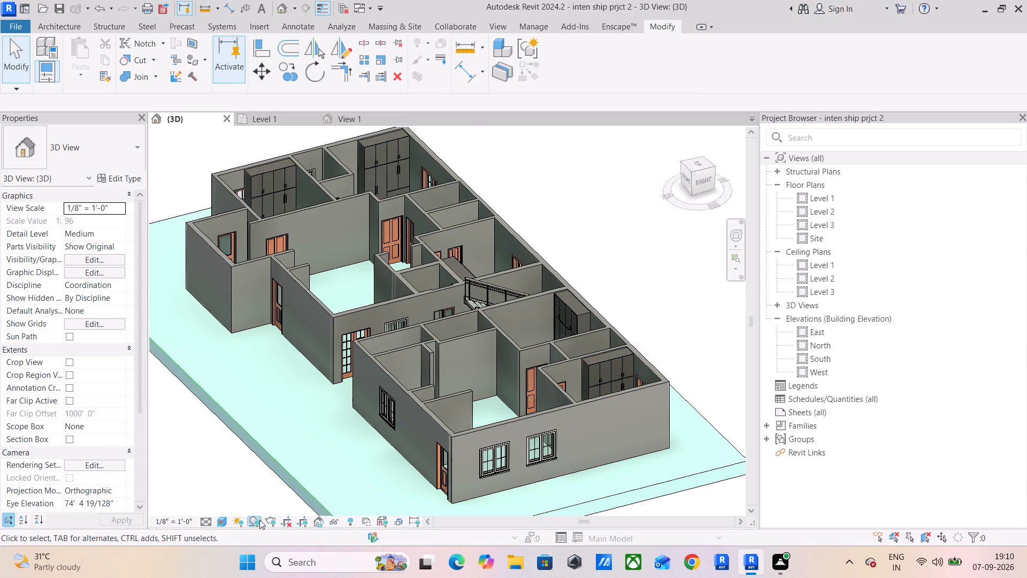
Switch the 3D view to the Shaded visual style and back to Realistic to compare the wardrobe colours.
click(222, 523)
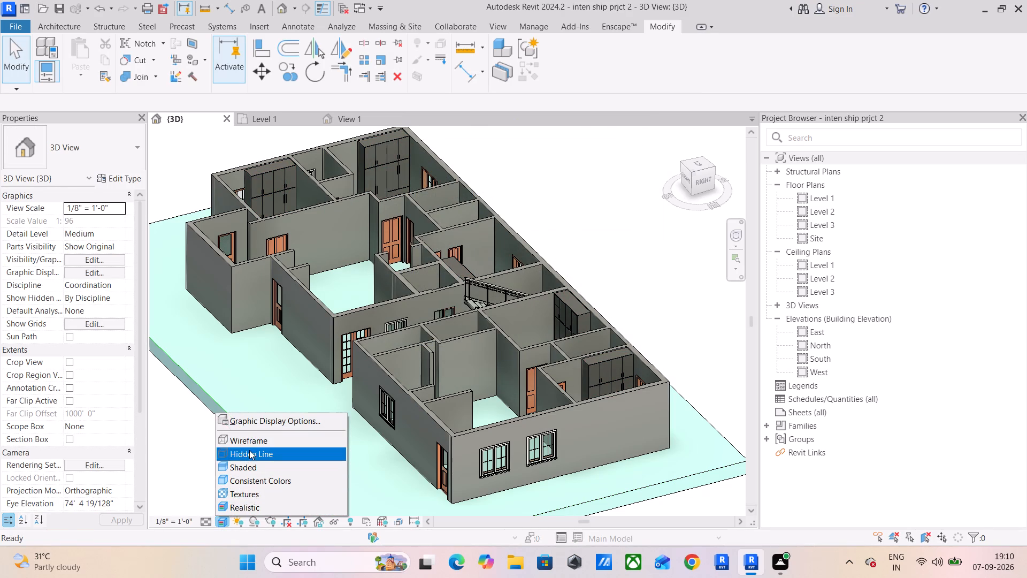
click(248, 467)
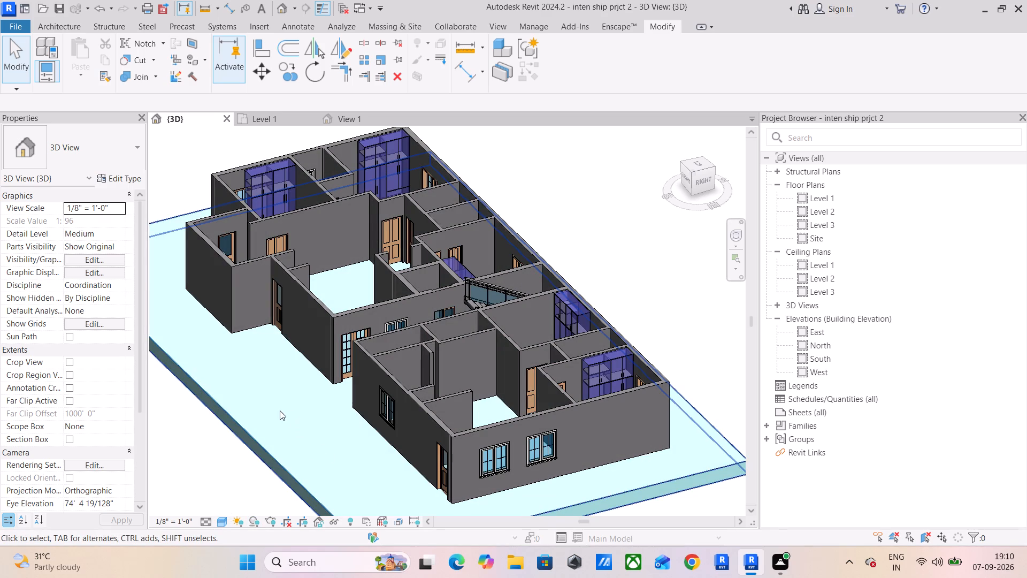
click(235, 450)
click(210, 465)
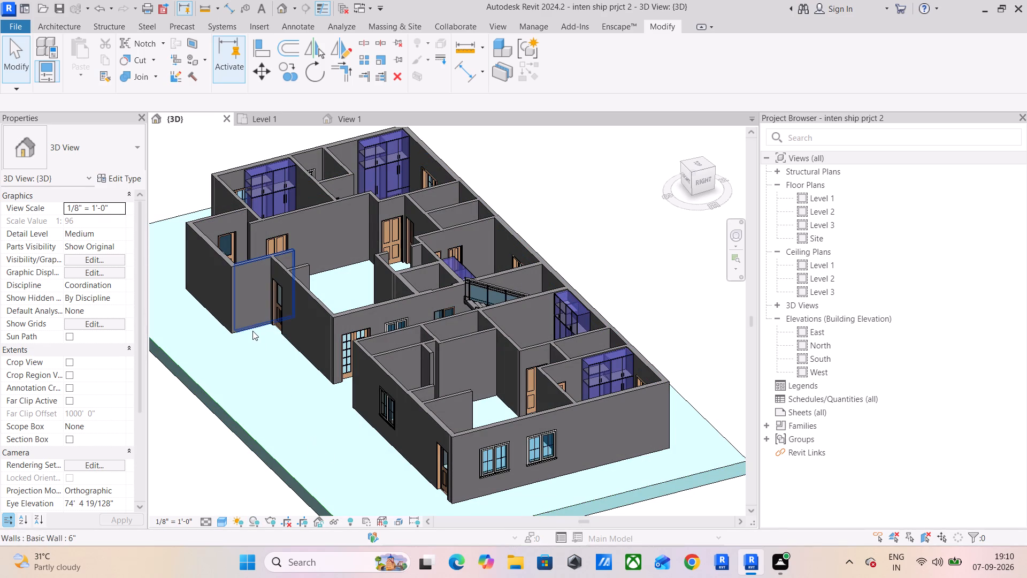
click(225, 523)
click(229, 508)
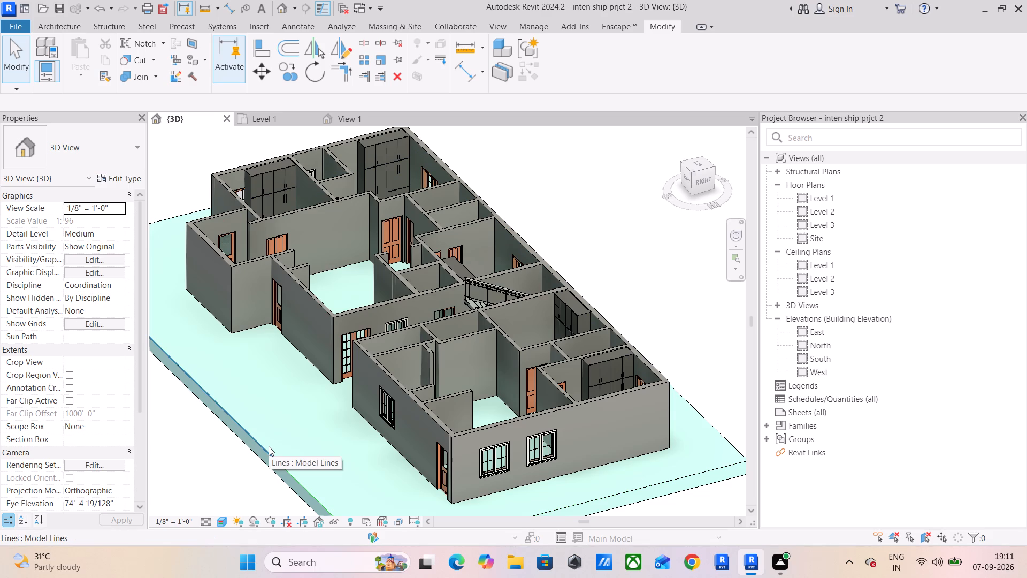
Set the 3D view's visual style to Shaded.
click(225, 520)
click(248, 465)
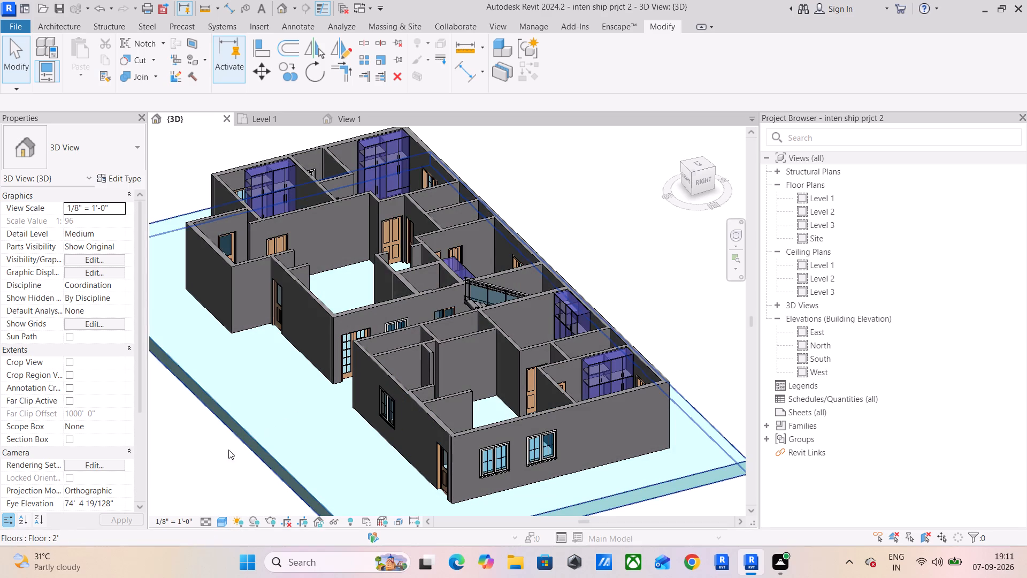
Open the wardrobe family for editing, select all its parts and open their material assignment.
click(576, 307)
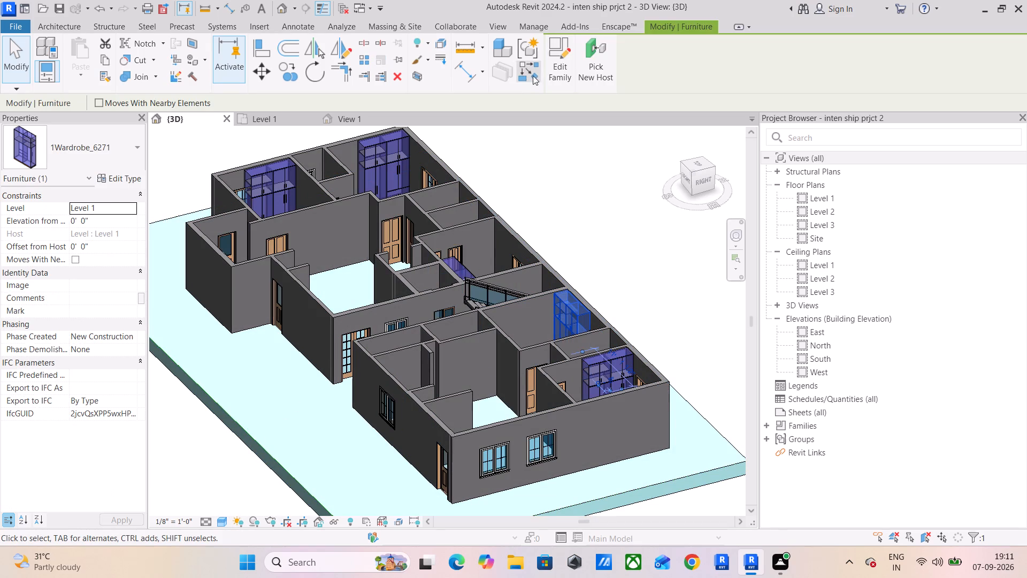
click(556, 48)
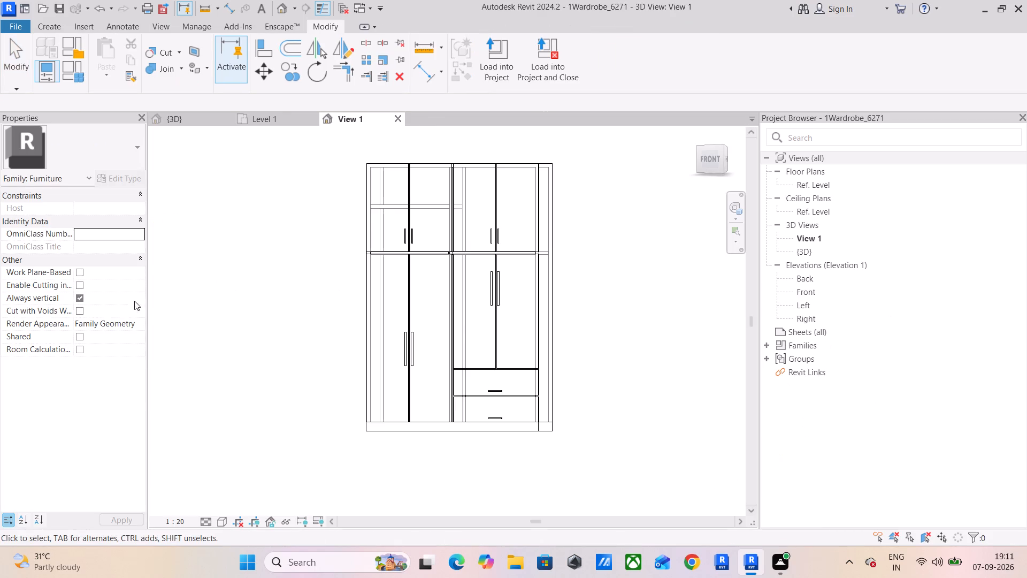
drag(594, 152, 338, 486)
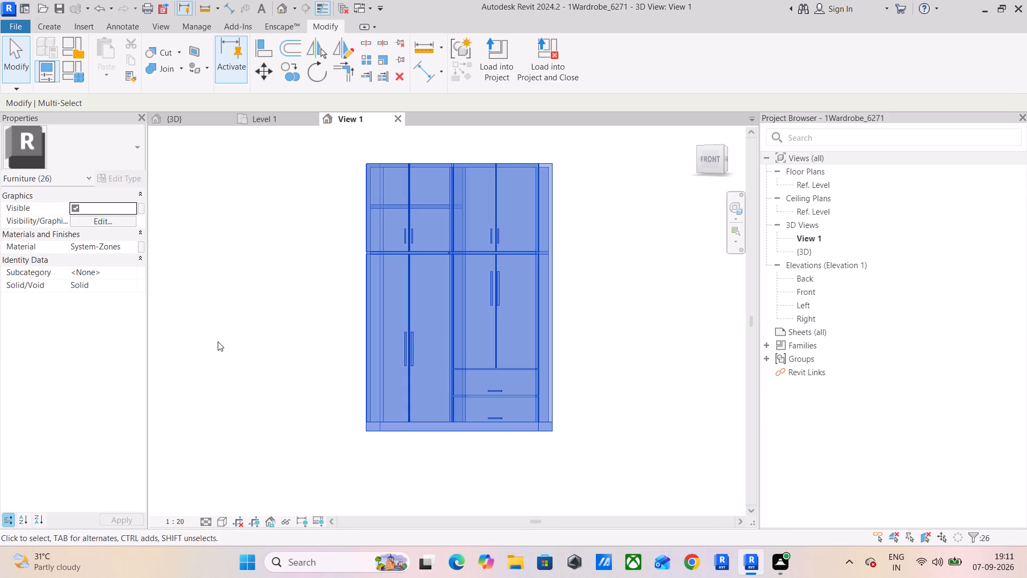
click(125, 247)
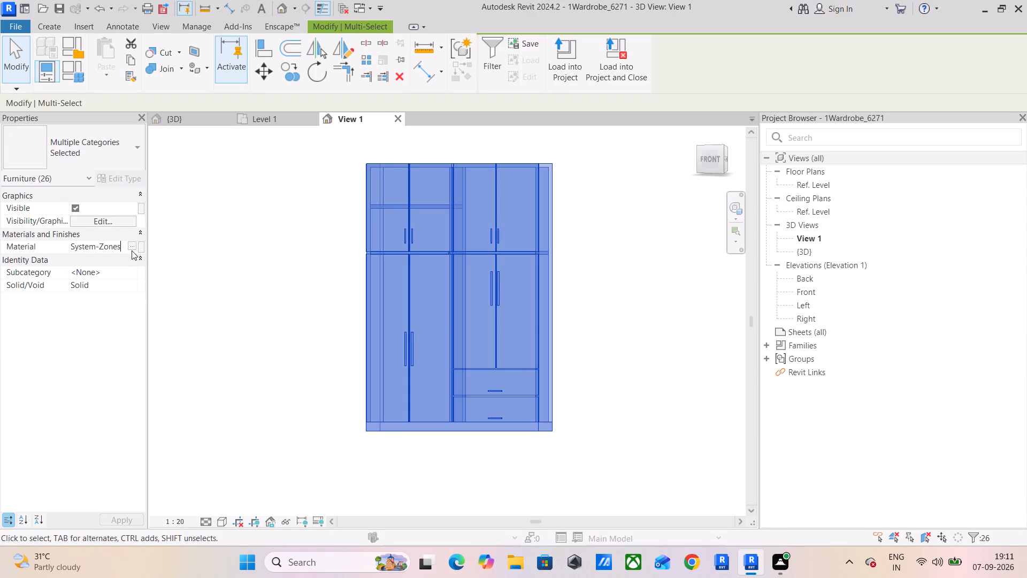
click(133, 242)
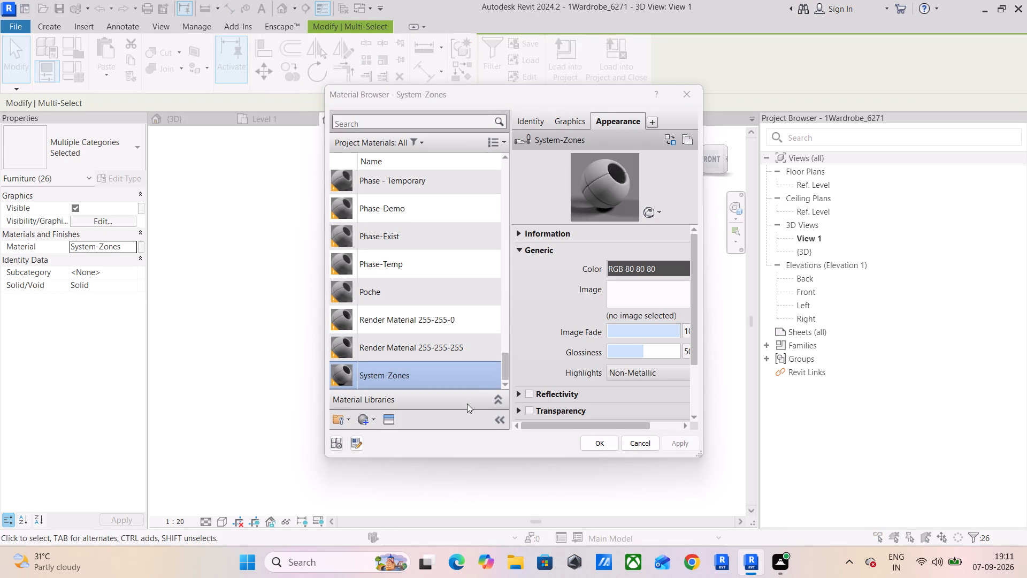
Browse the project materials for a suitable wardrobe finish, checking crystal red and Default.
scroll(428, 349, up, 9)
scroll(428, 349, down, 1)
scroll(428, 349, up, 2)
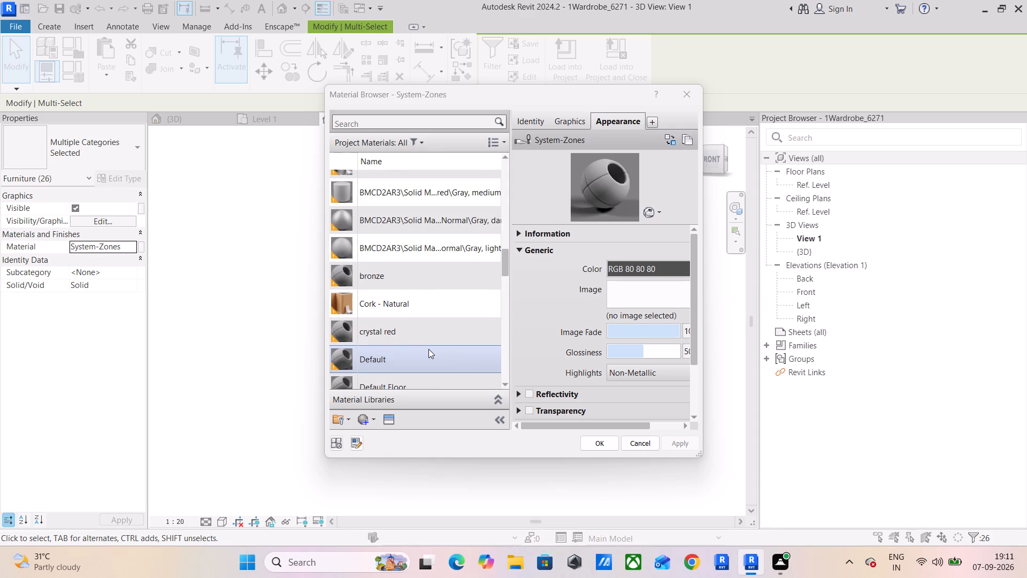
click(423, 320)
scroll(423, 320, down, 1)
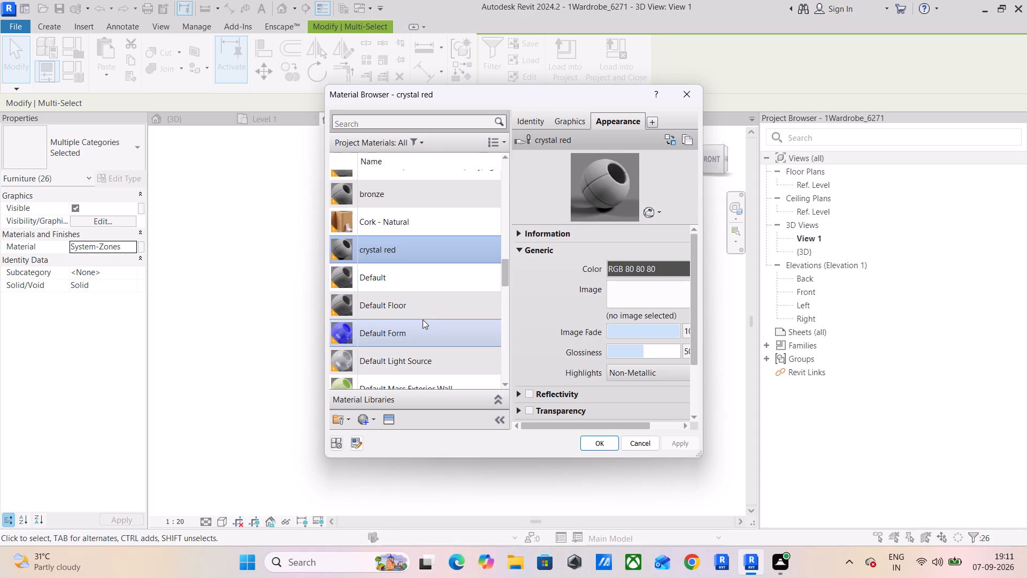
click(417, 278)
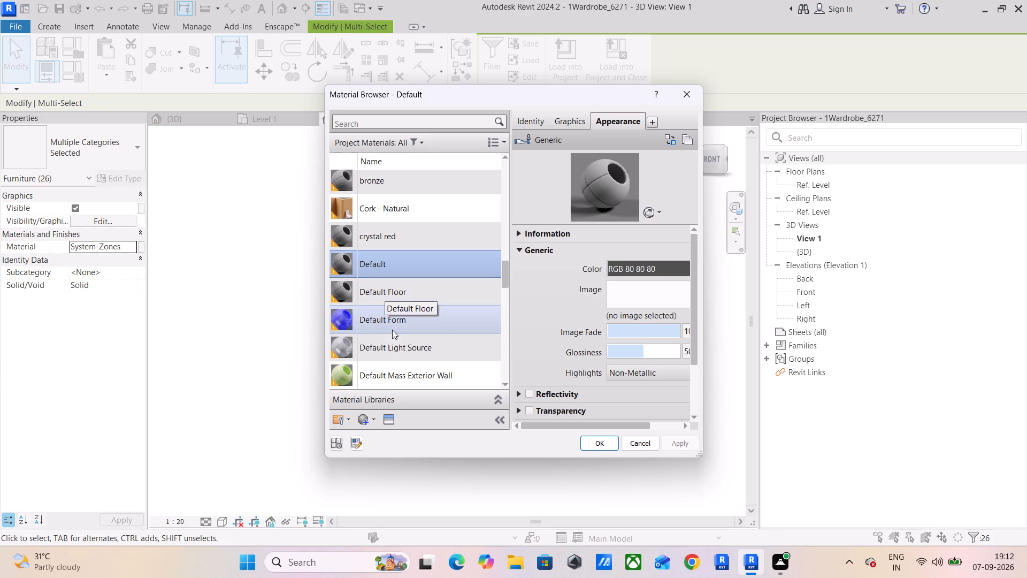
scroll(394, 282, up, 9)
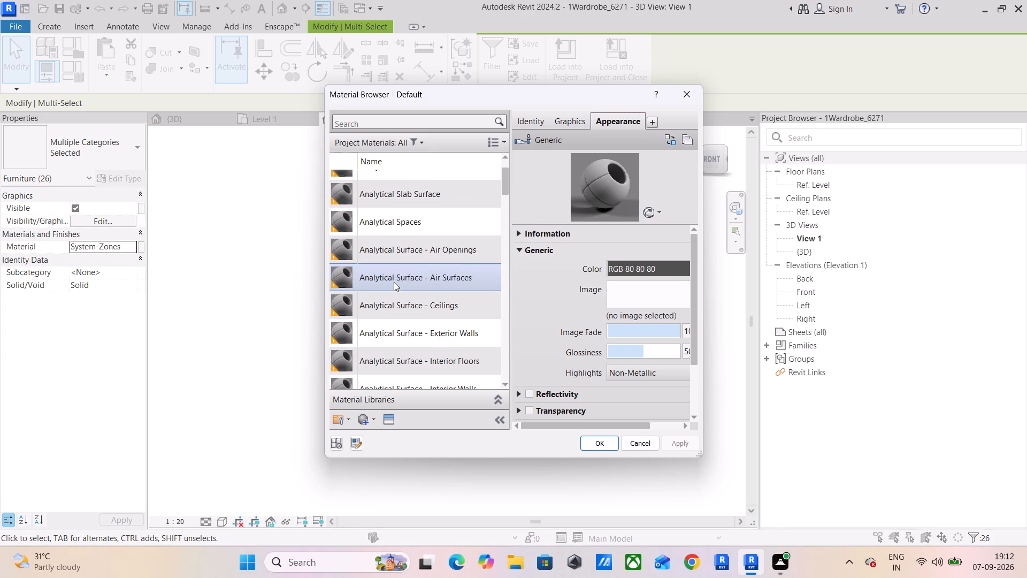
scroll(394, 282, up, 5)
scroll(381, 226, down, 5)
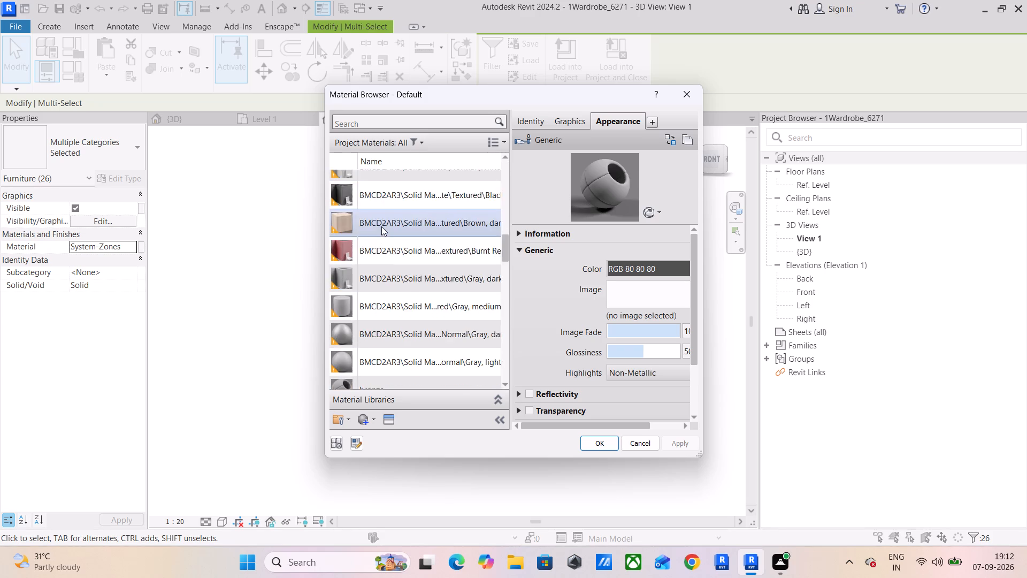
scroll(381, 226, down, 6)
scroll(381, 226, up, 1)
scroll(381, 226, down, 4)
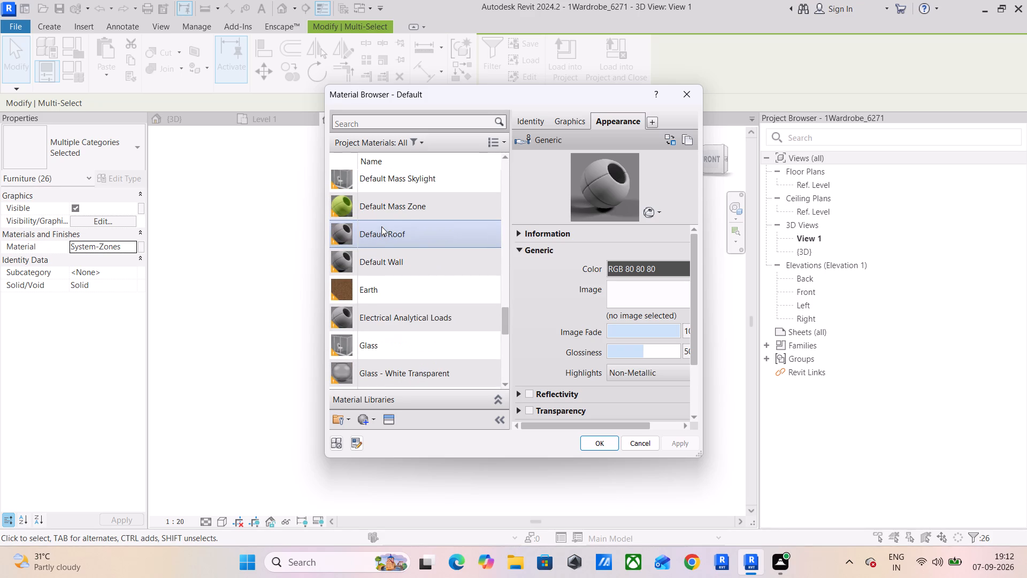
scroll(381, 226, up, 1)
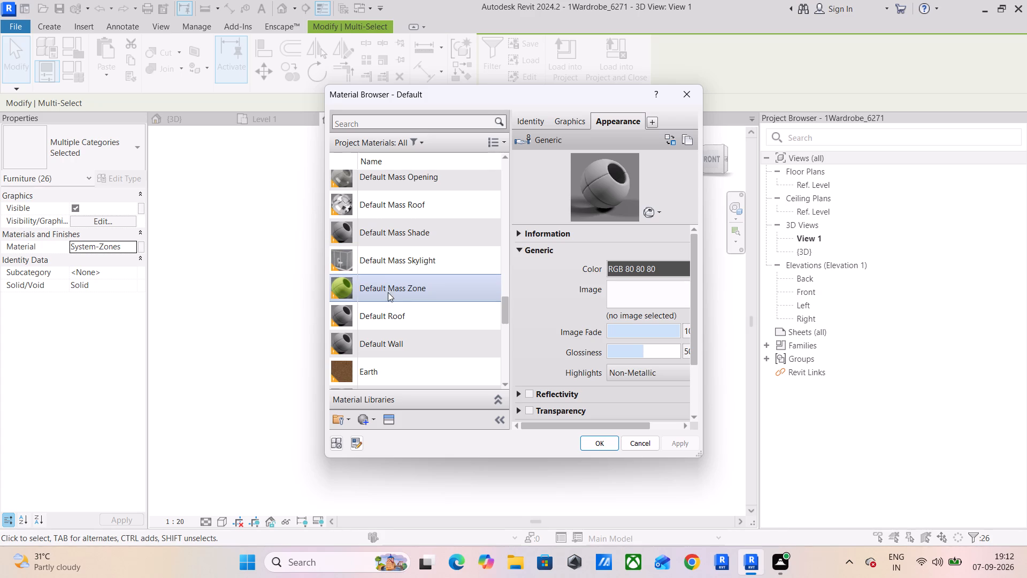
scroll(386, 320, down, 2)
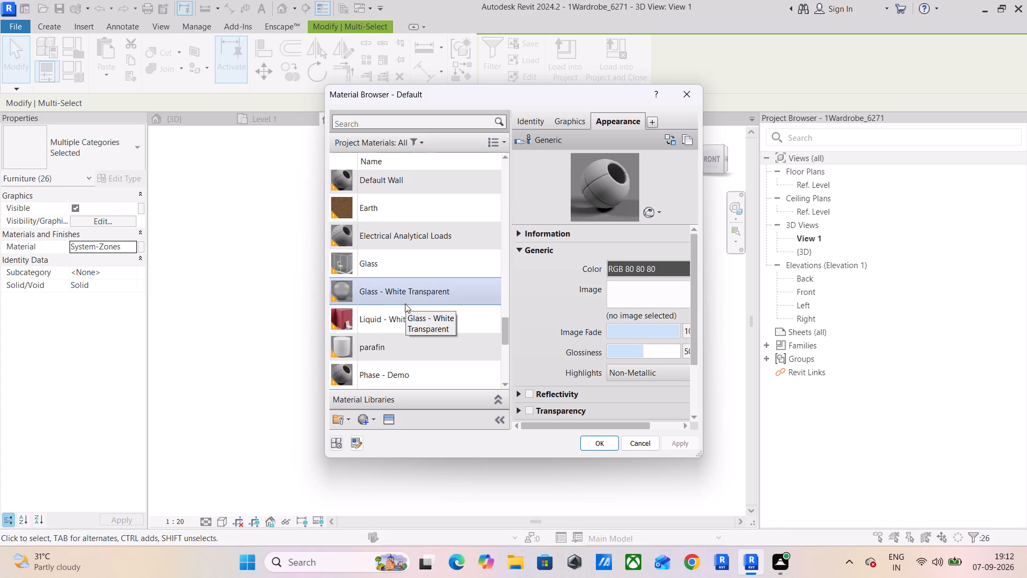
scroll(400, 340, down, 1)
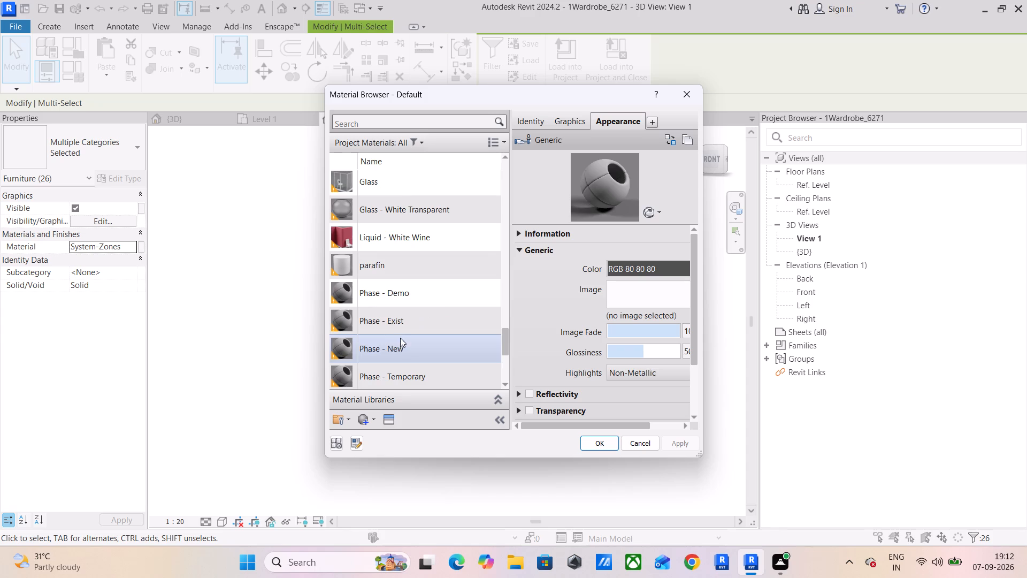
scroll(400, 314, down, 4)
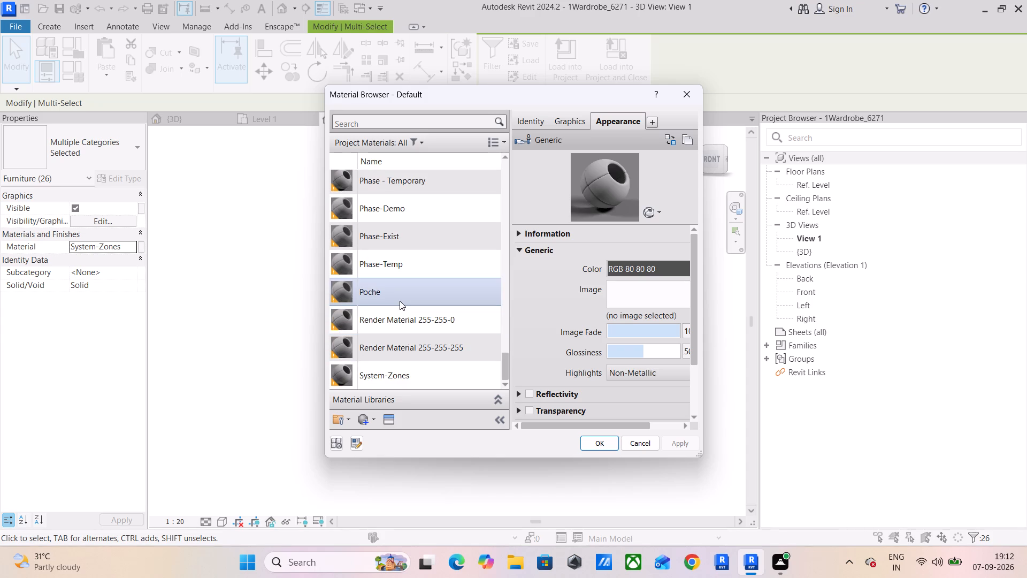
scroll(400, 301, down, 3)
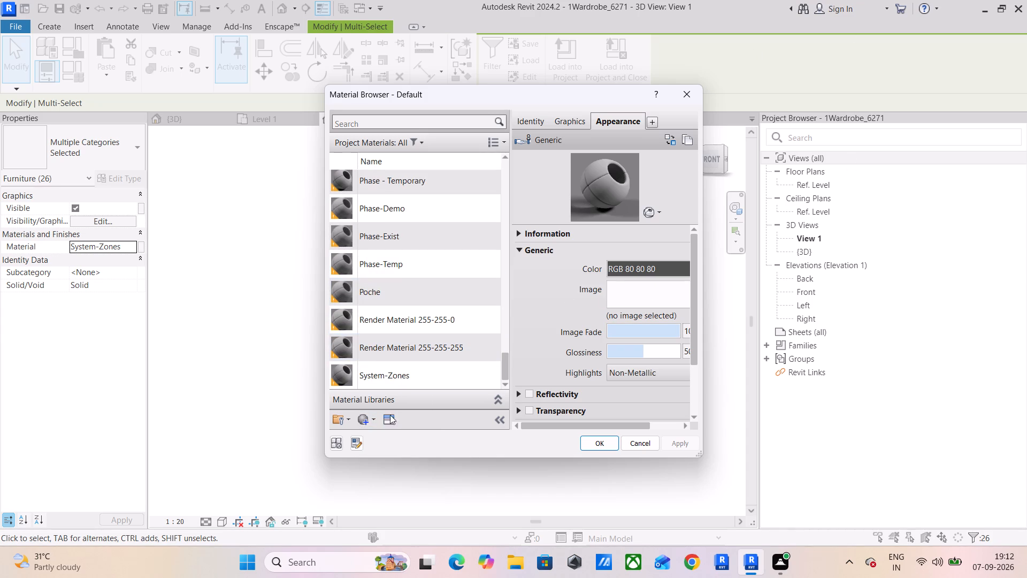
Create a new material and rename it wardraw.
click(367, 420)
click(400, 431)
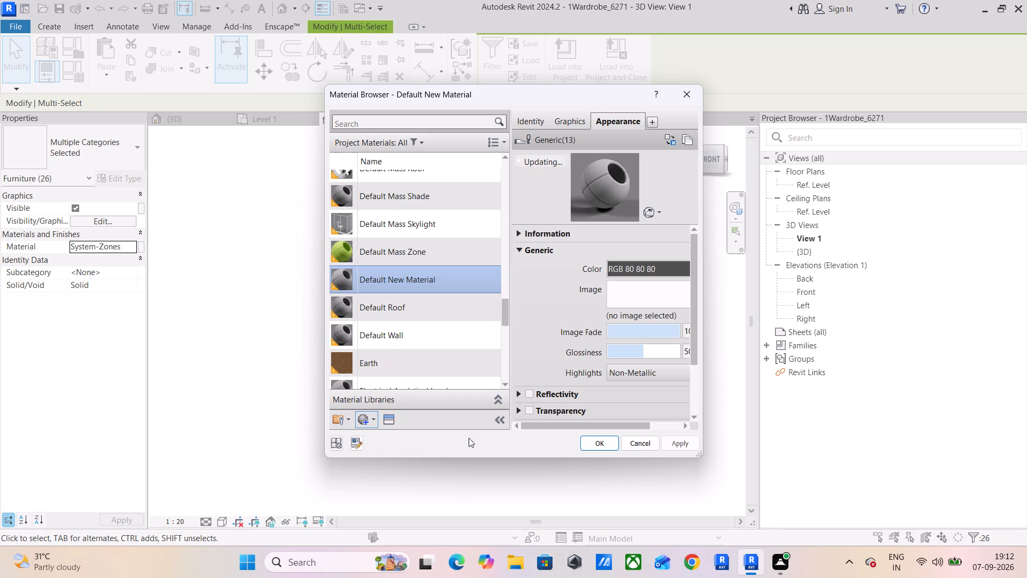
right_click(470, 284)
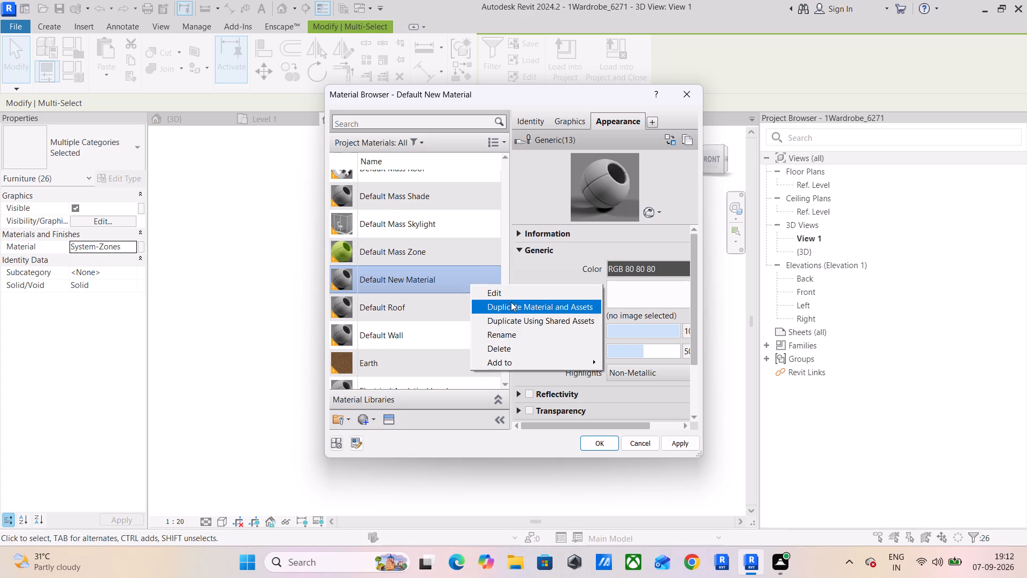
click(504, 329)
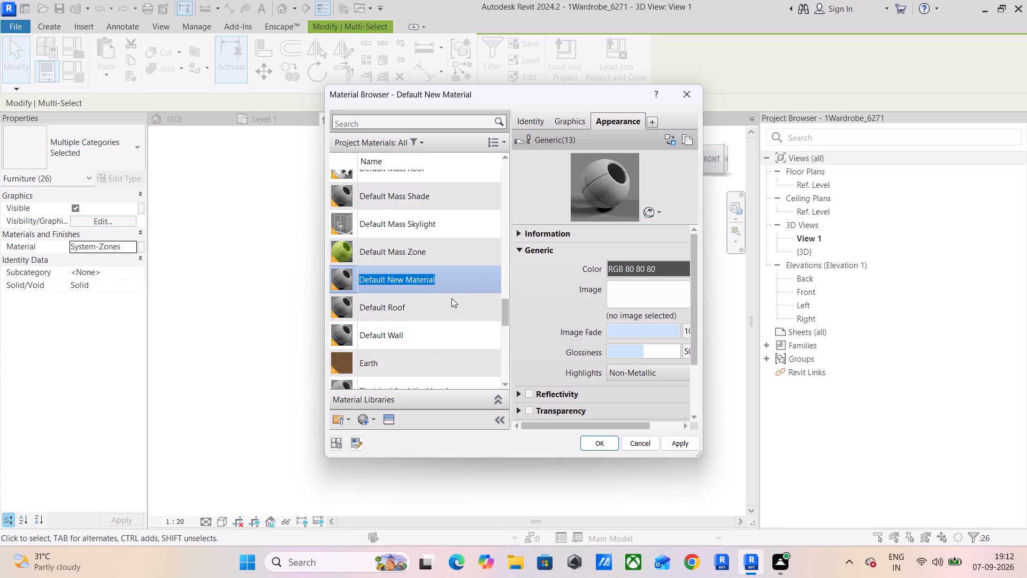
text(wardraw)
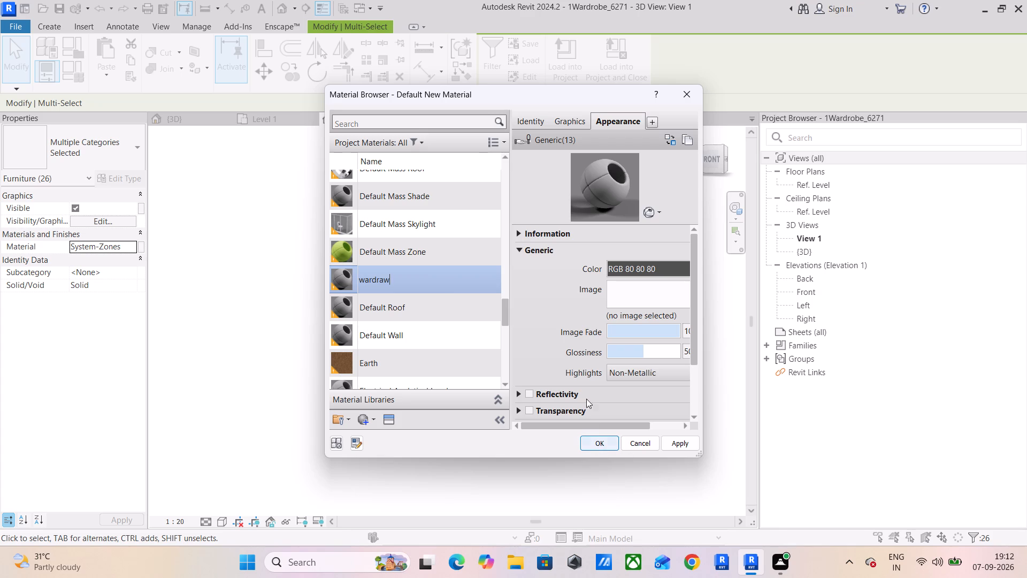
Set the wardraw material's appearance colour to RGB 128 128 64 and assign the material to all wardrobe parts.
click(648, 270)
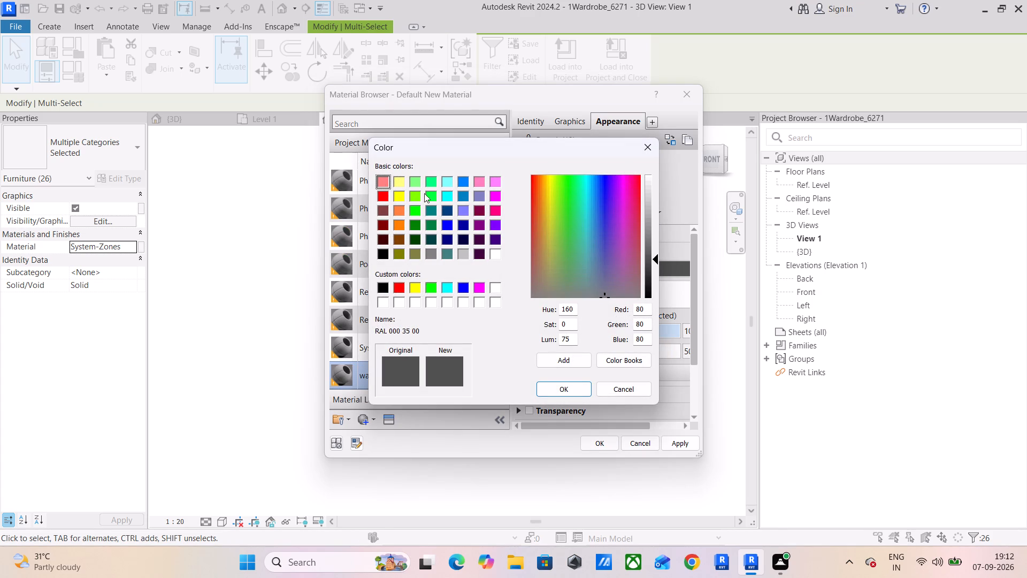
click(430, 181)
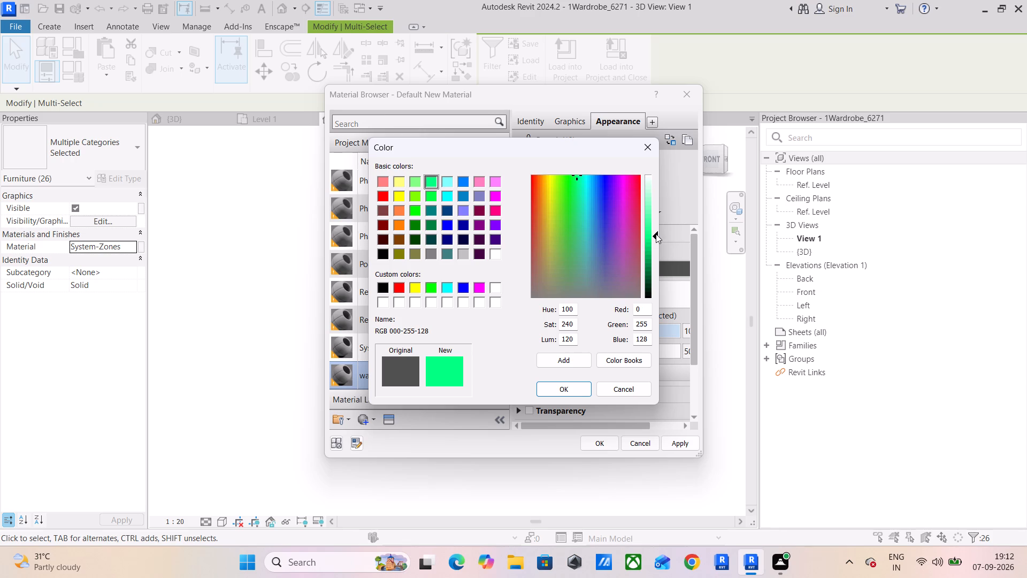
drag(656, 234, 657, 204)
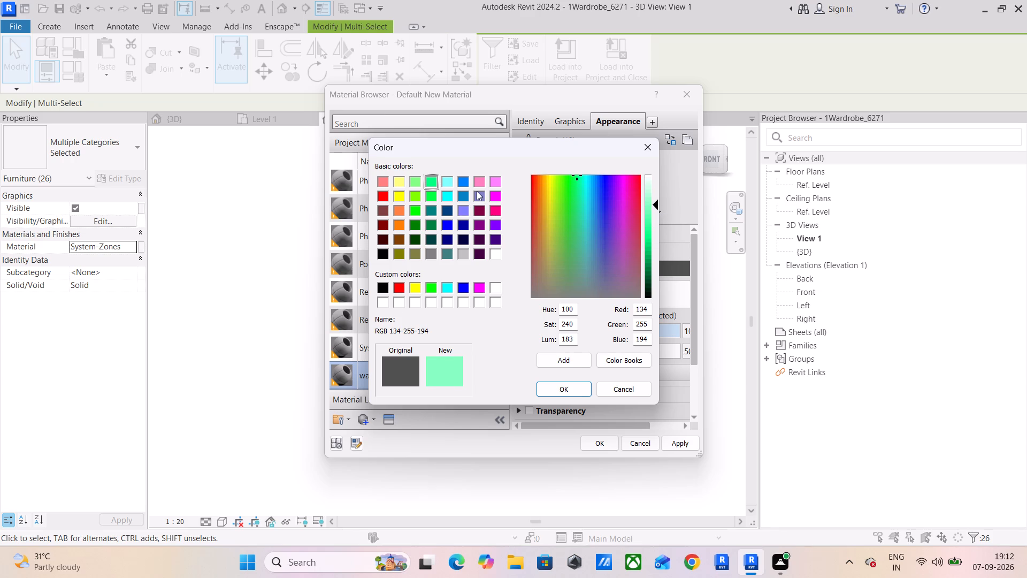
click(462, 256)
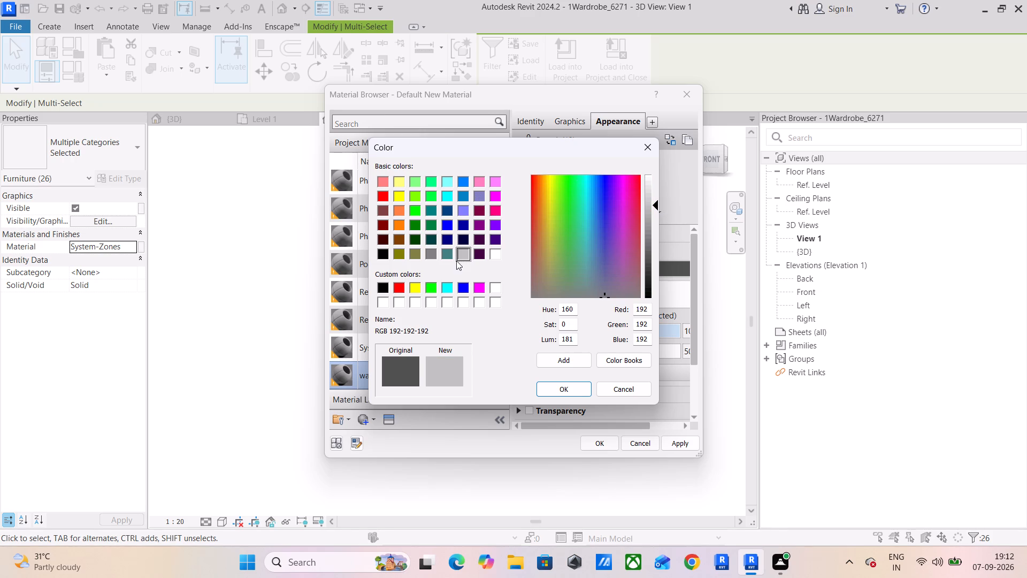
click(475, 254)
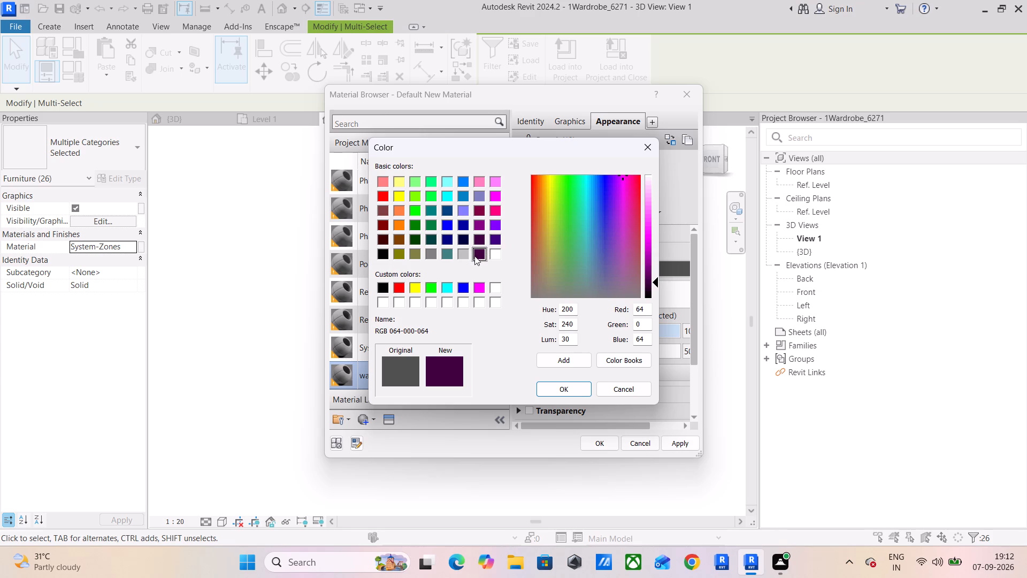
click(476, 255)
click(463, 252)
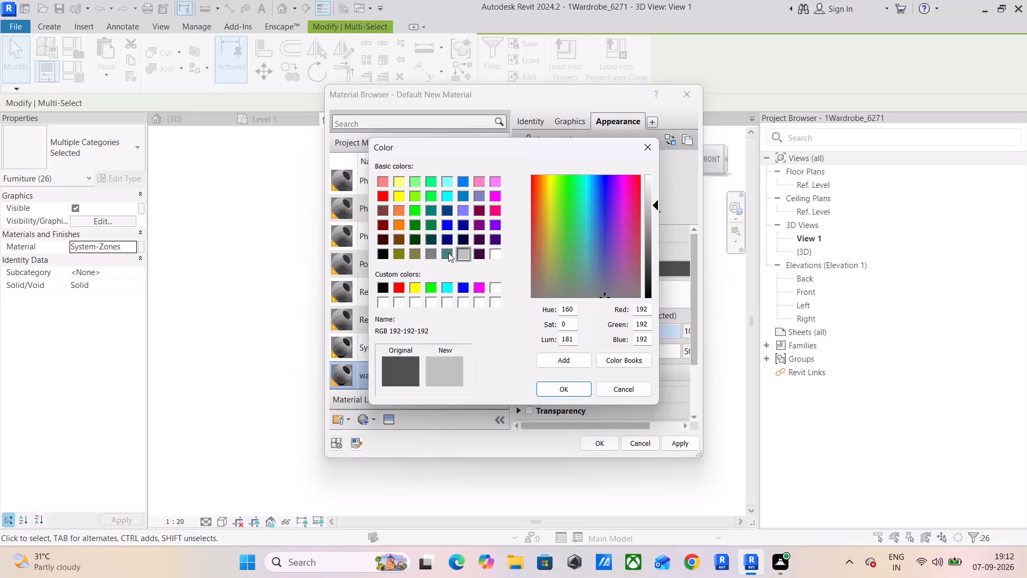
click(448, 253)
click(432, 253)
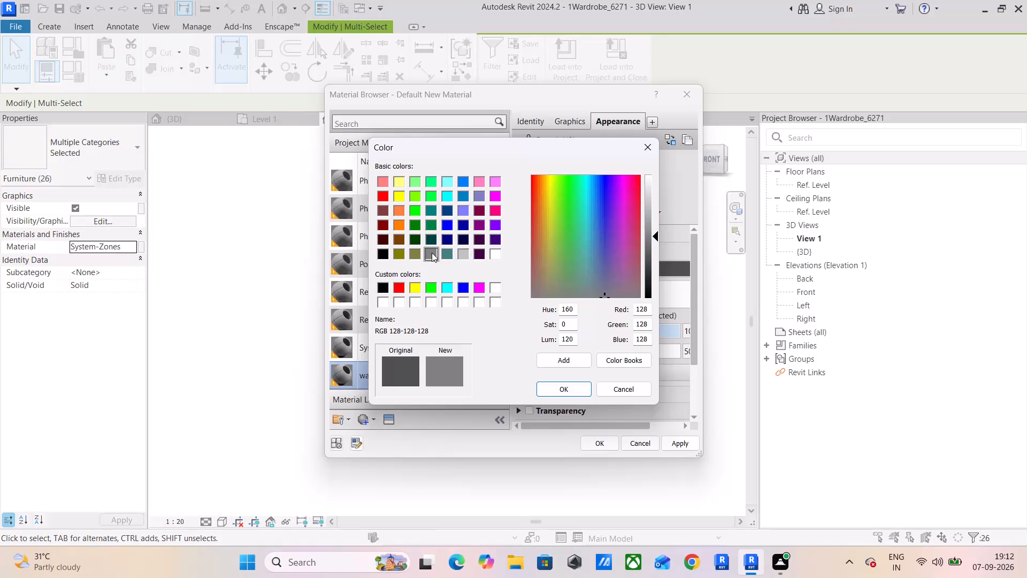
click(415, 253)
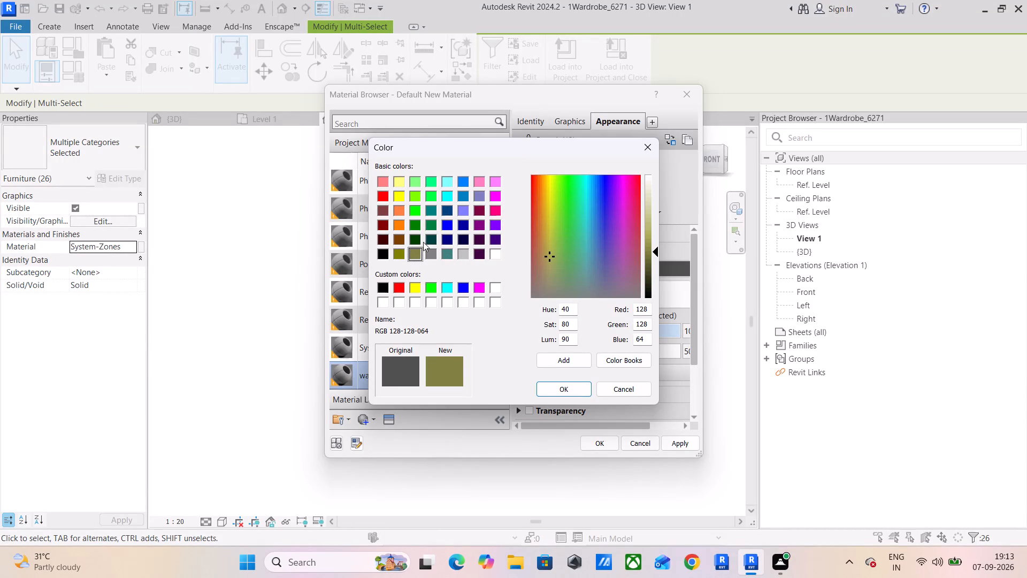
click(579, 388)
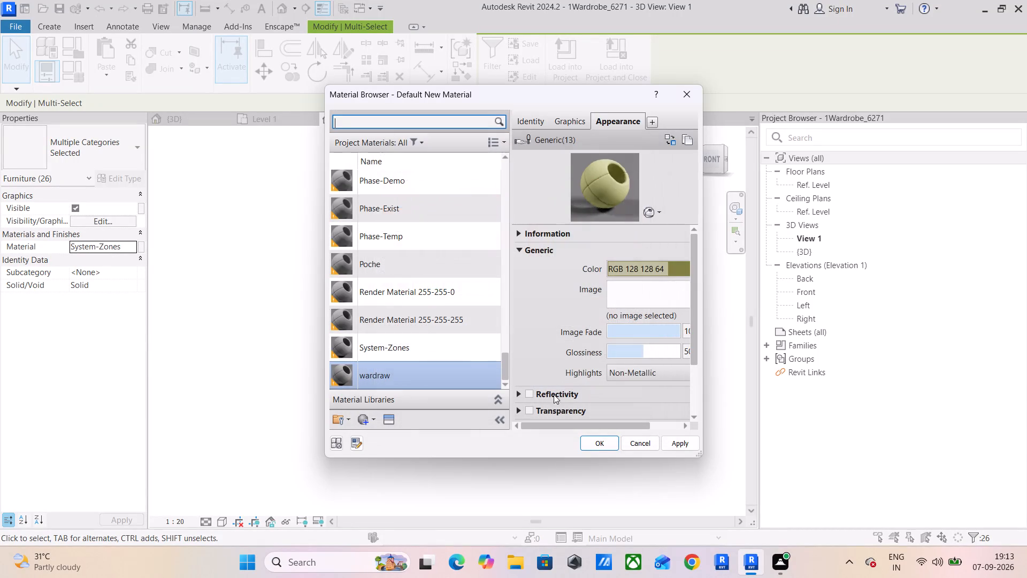
click(686, 440)
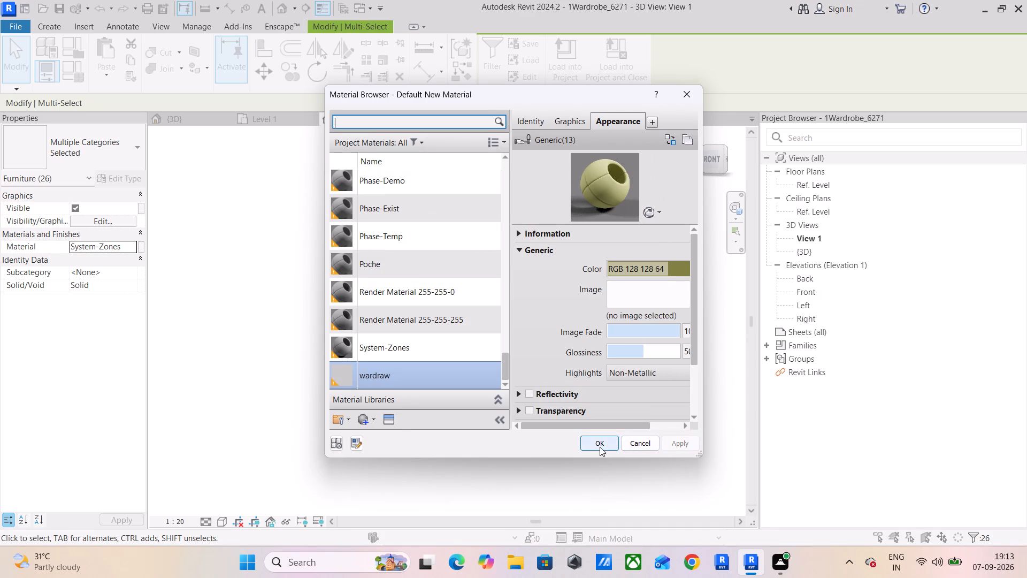
click(599, 444)
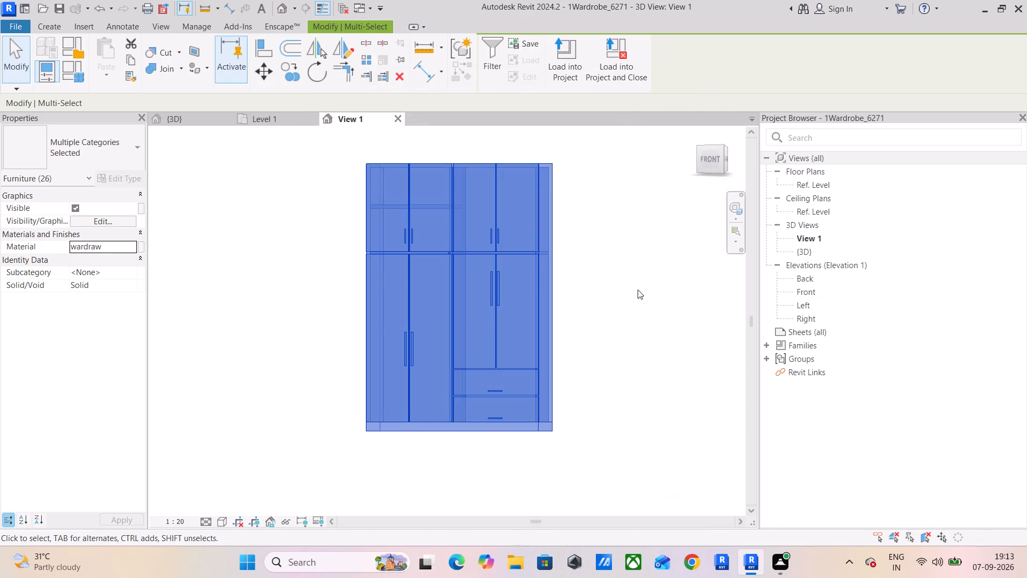
click(581, 201)
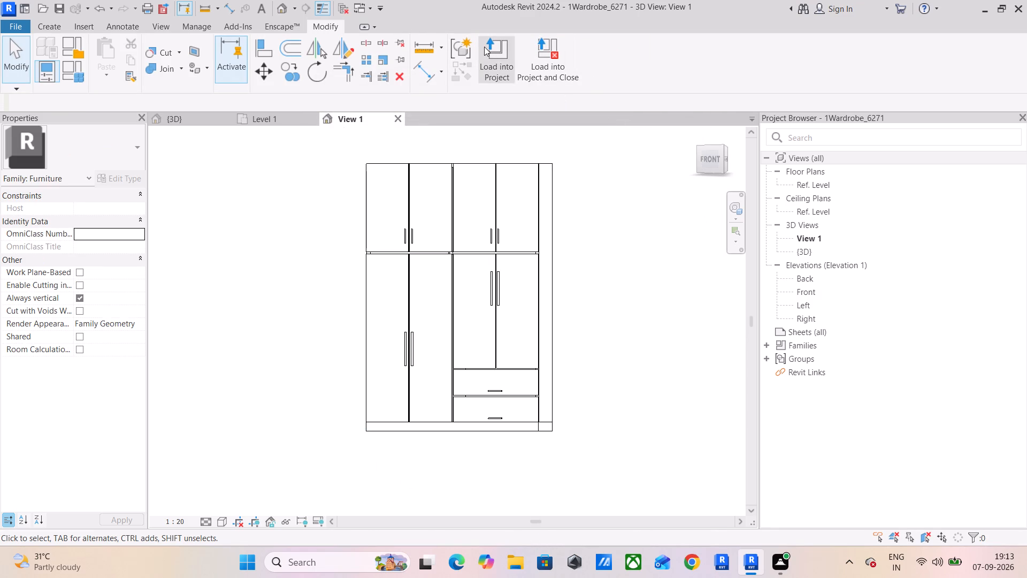
Reload the wardrobe family into the project, overwriting the existing version and its parameter values.
click(495, 70)
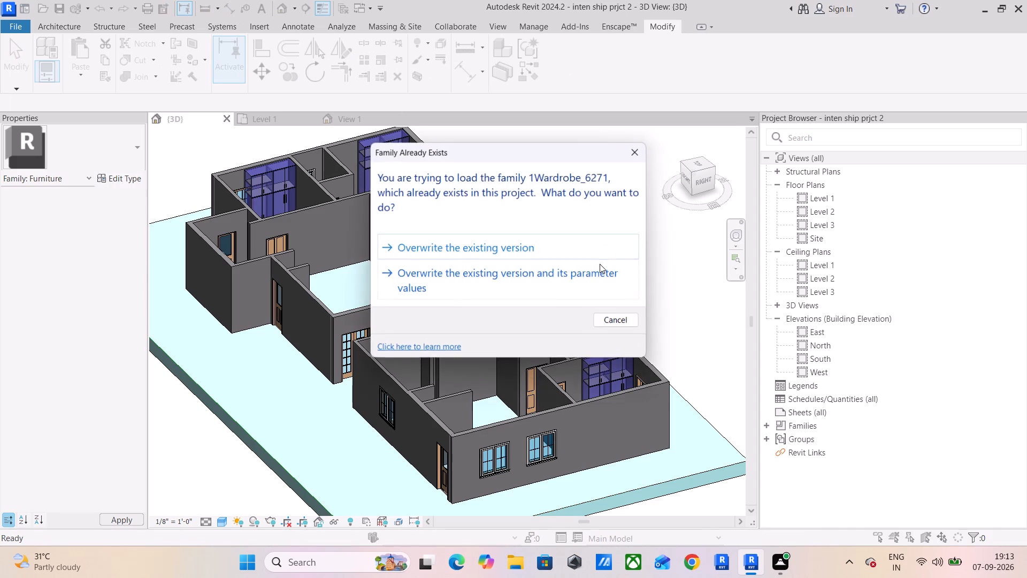
click(521, 276)
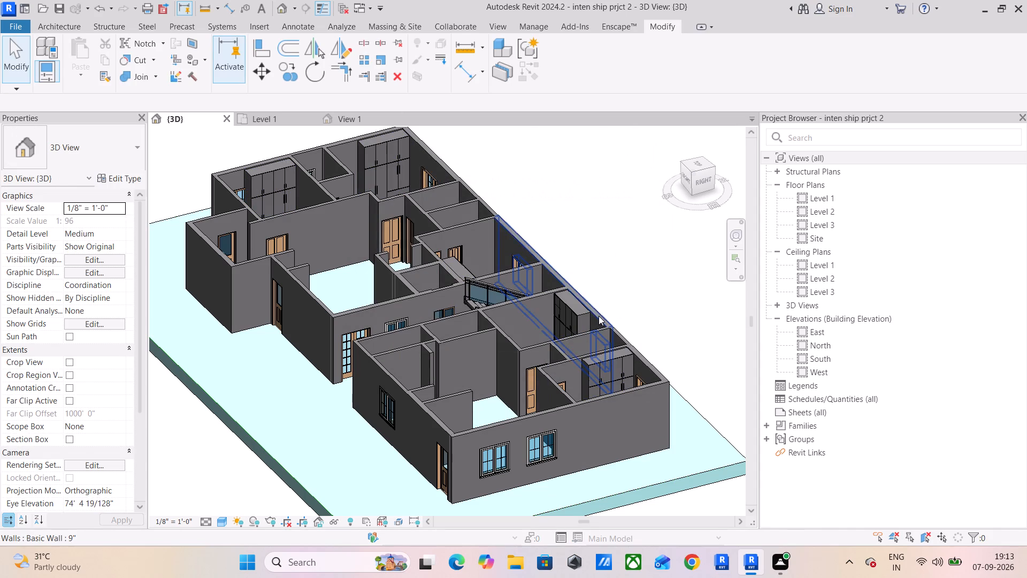
click(620, 252)
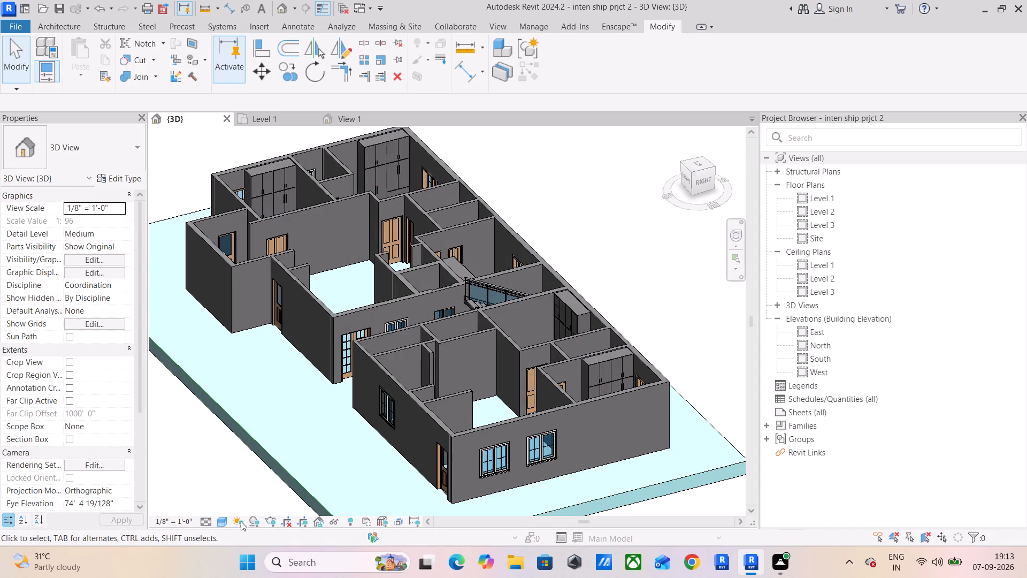
Switch the 3D view's visual style to one that displays the material appearance colours.
click(226, 522)
click(233, 506)
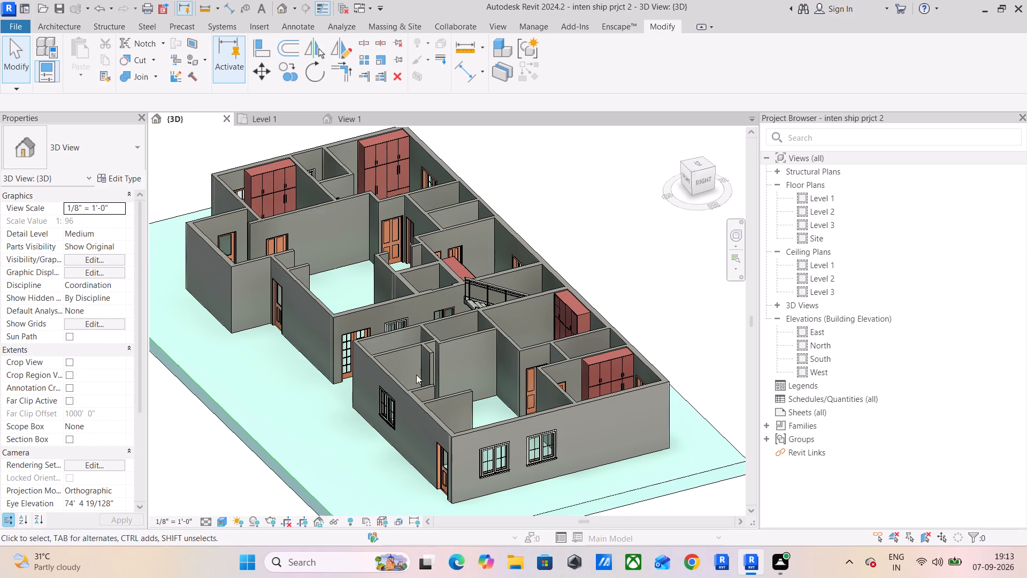
Select all five wardrobes in the 3D model and delete them.
click(581, 315)
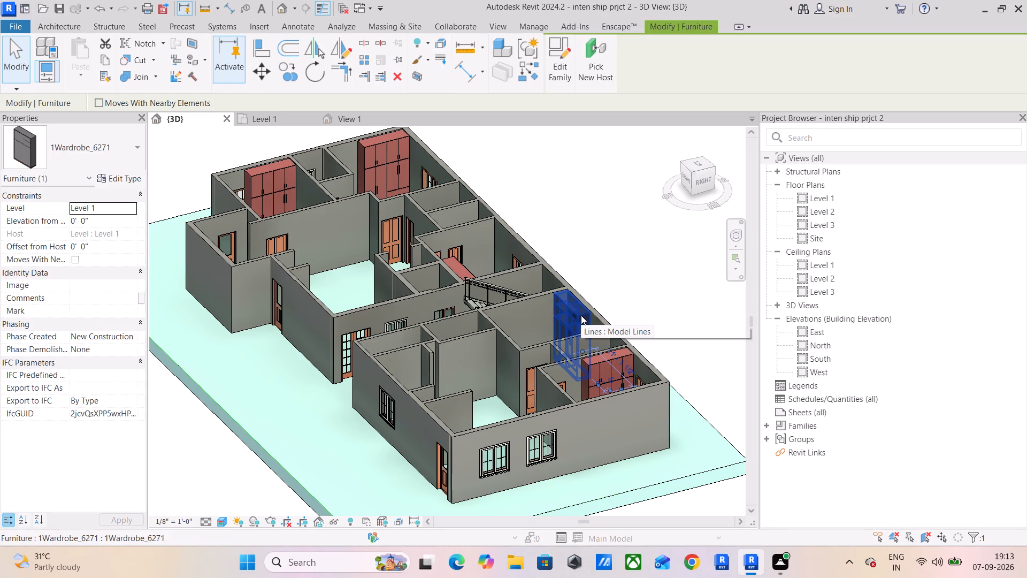
ctrl+click(607, 371)
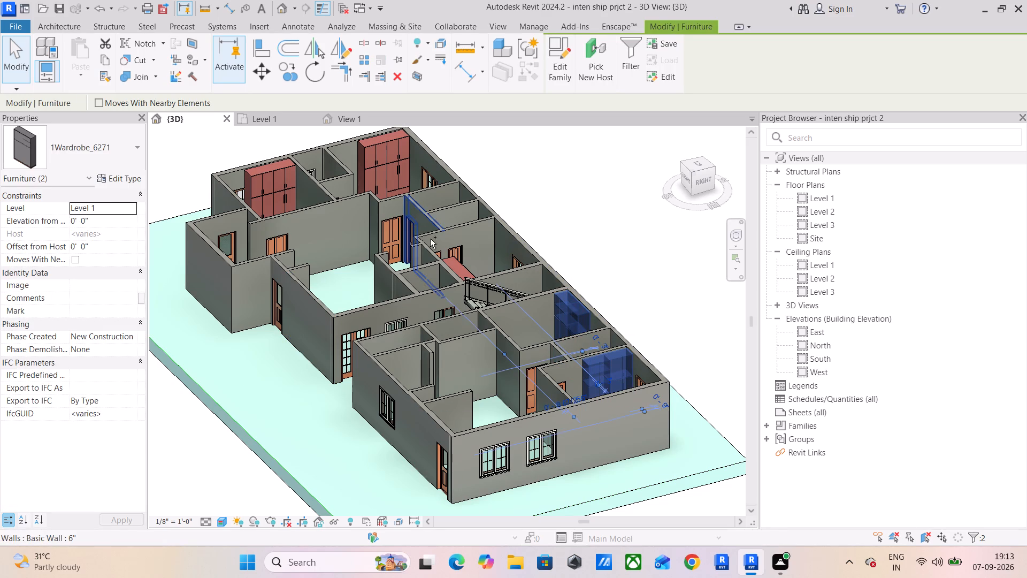
ctrl+click(454, 258)
ctrl+click(394, 153)
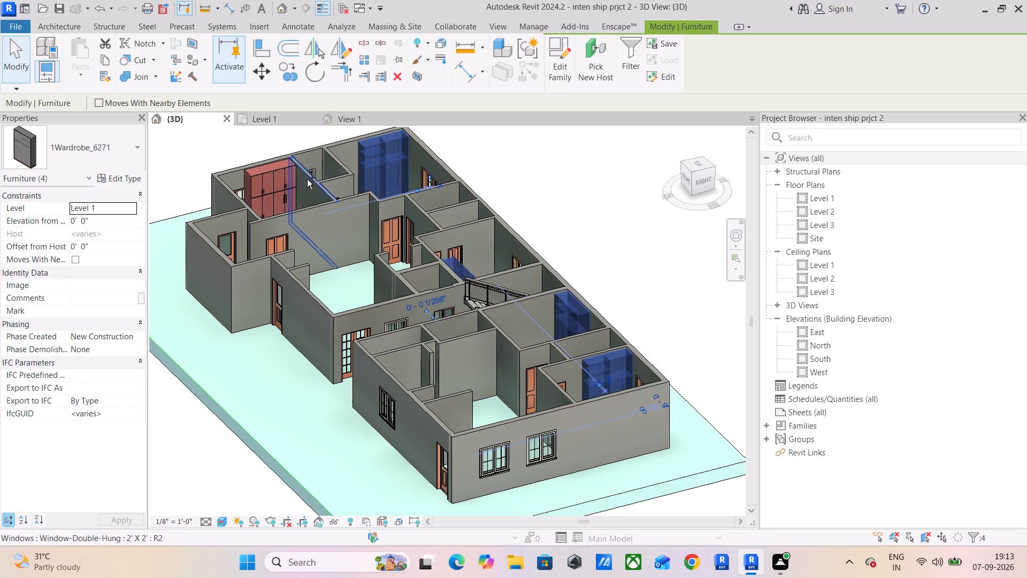
ctrl+click(290, 182)
key(Delete)
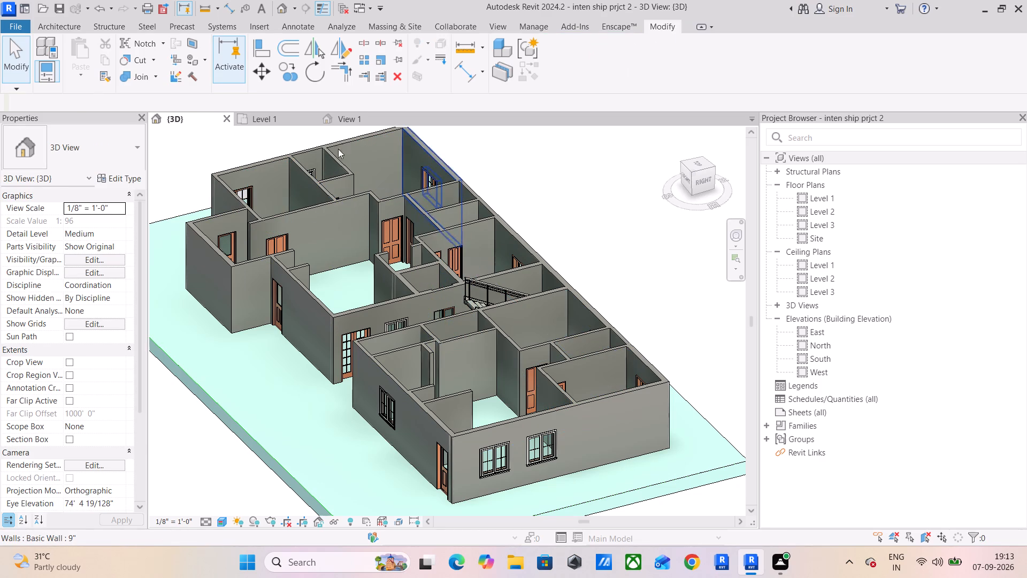
On the Level 1 floor plan, place a 1Wardrobe_6271 component beside the north-west bedroom's west wall, rotated so its doors face the bed.
click(264, 121)
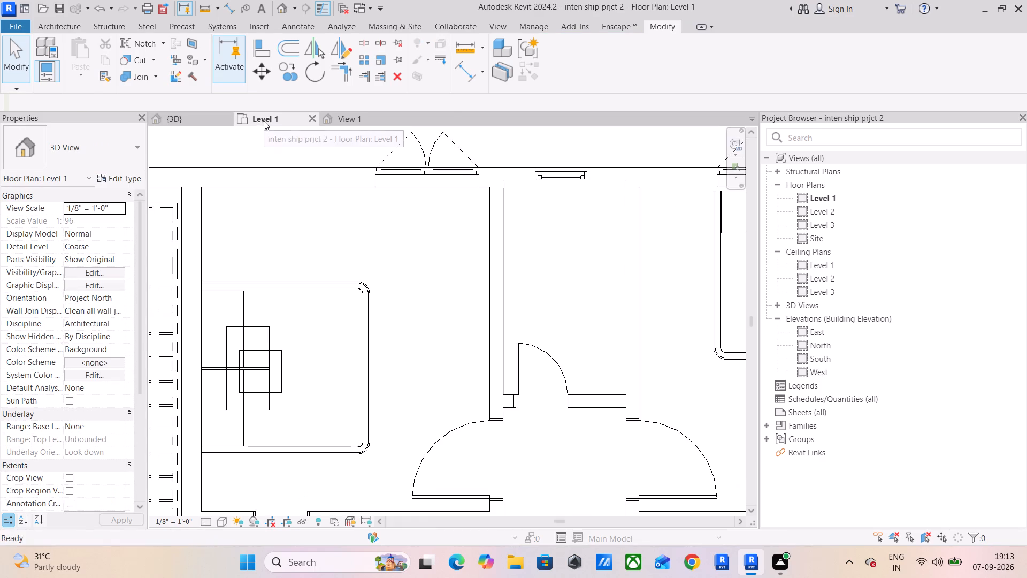
scroll(447, 302, down, 7)
middle_drag(444, 339, 636, 225)
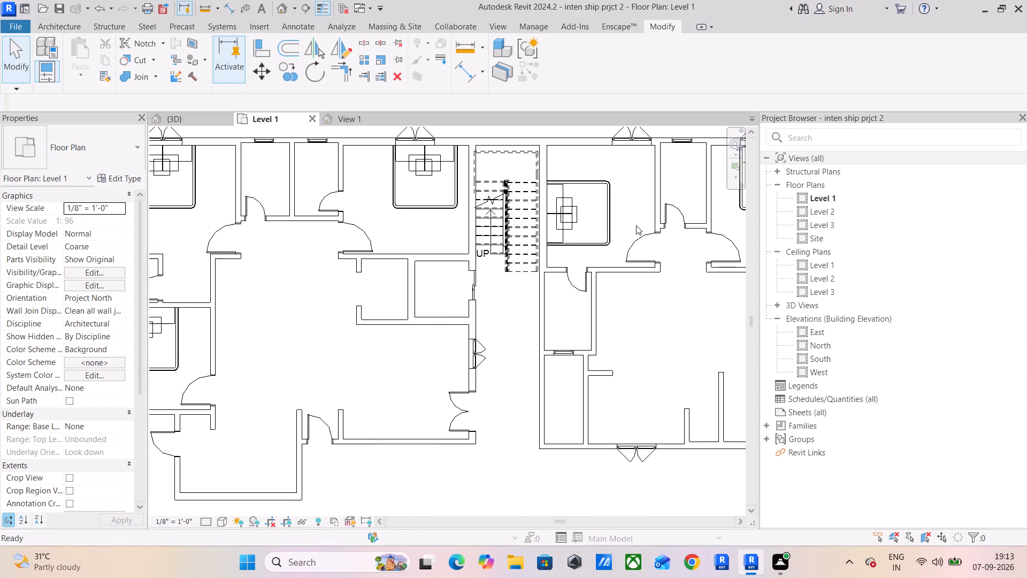
scroll(637, 226, down, 3)
scroll(477, 287, up, 1)
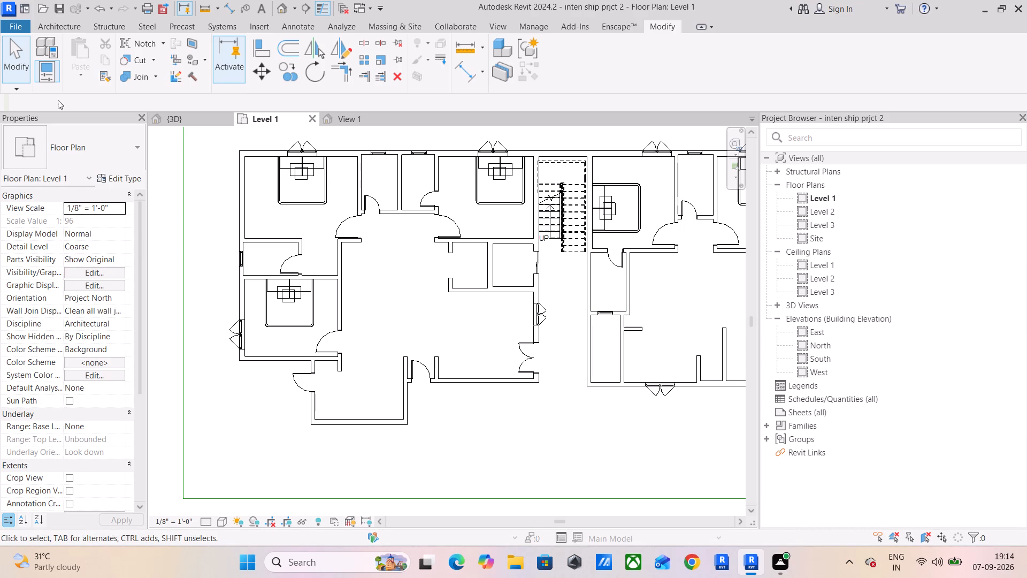
click(67, 26)
click(132, 78)
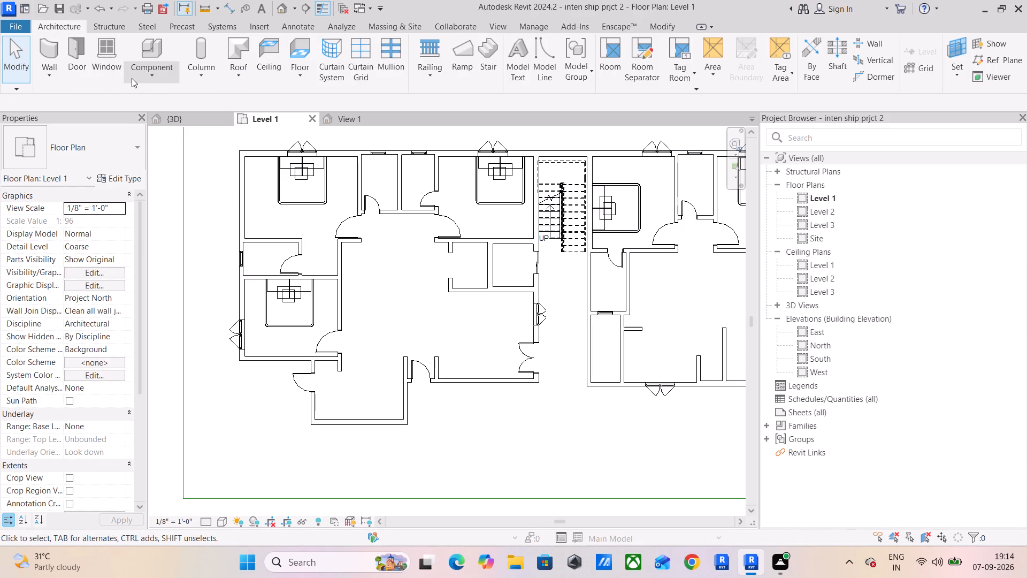
click(145, 94)
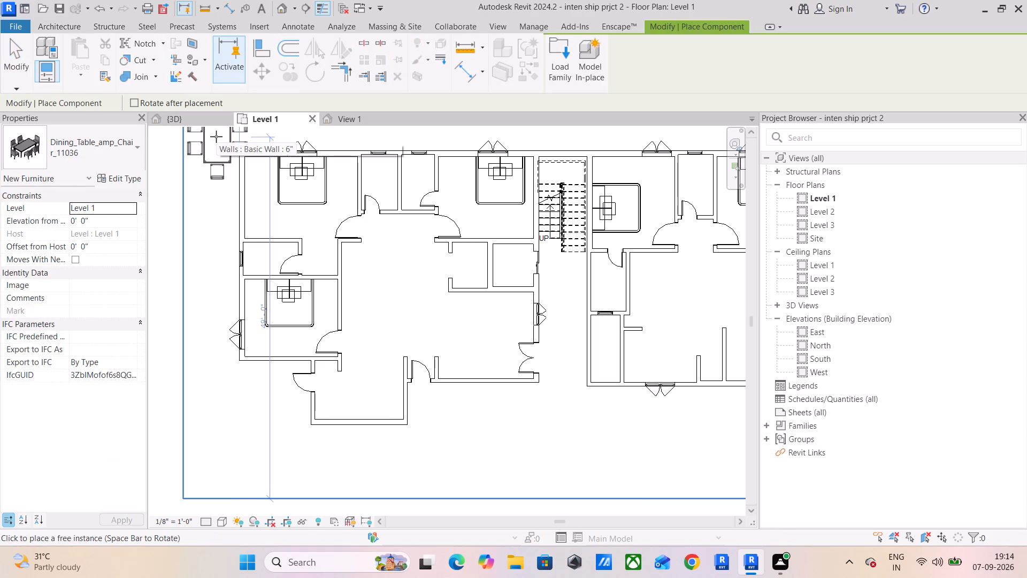
click(128, 141)
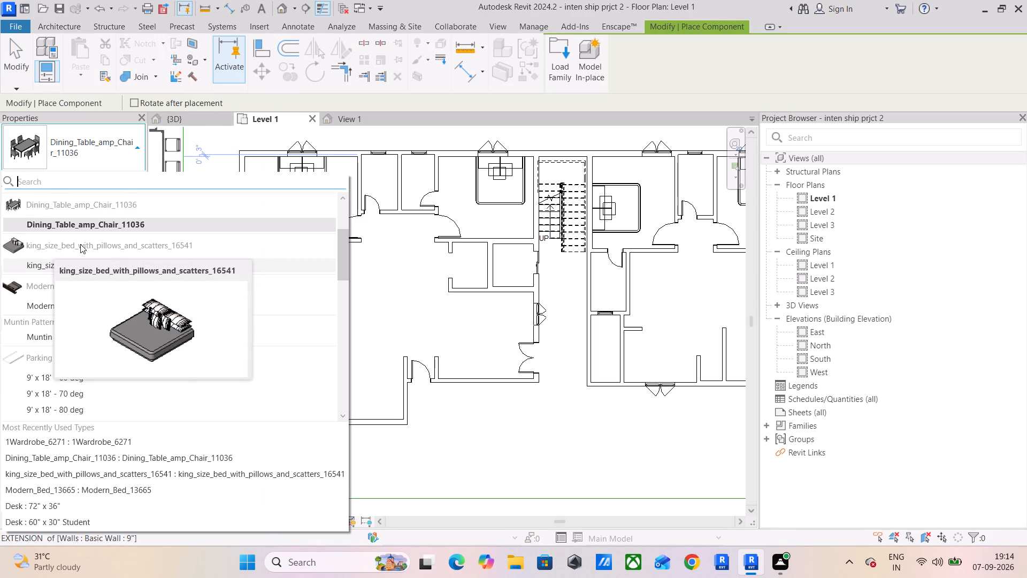
scroll(80, 244, up, 3)
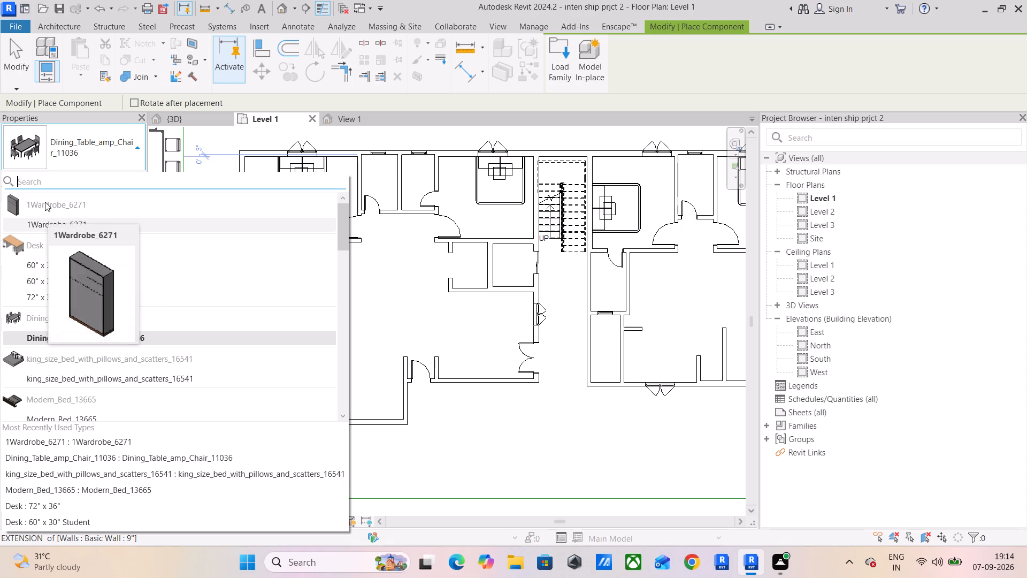
click(41, 220)
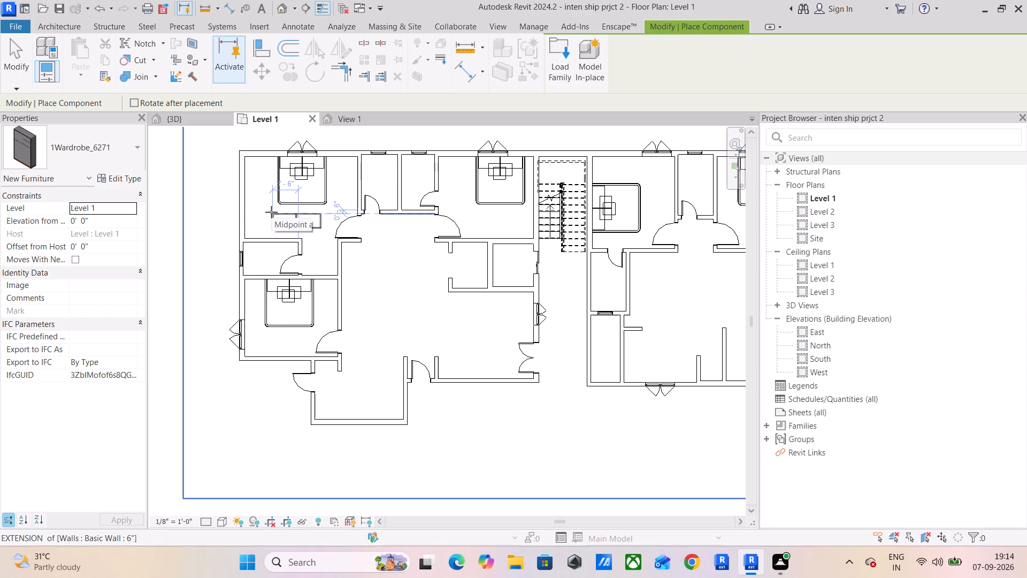
key(space)
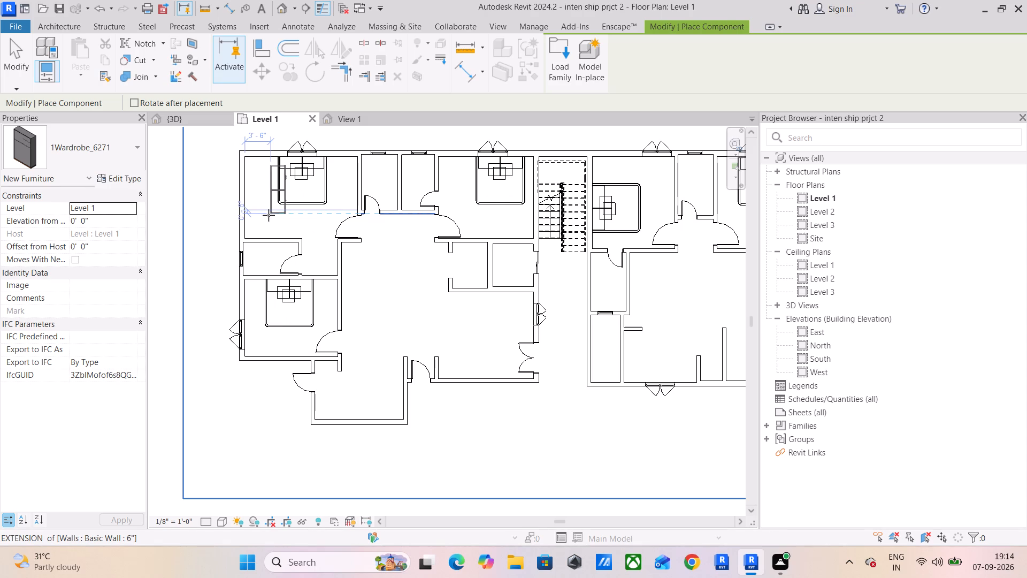
scroll(249, 206, up, 7)
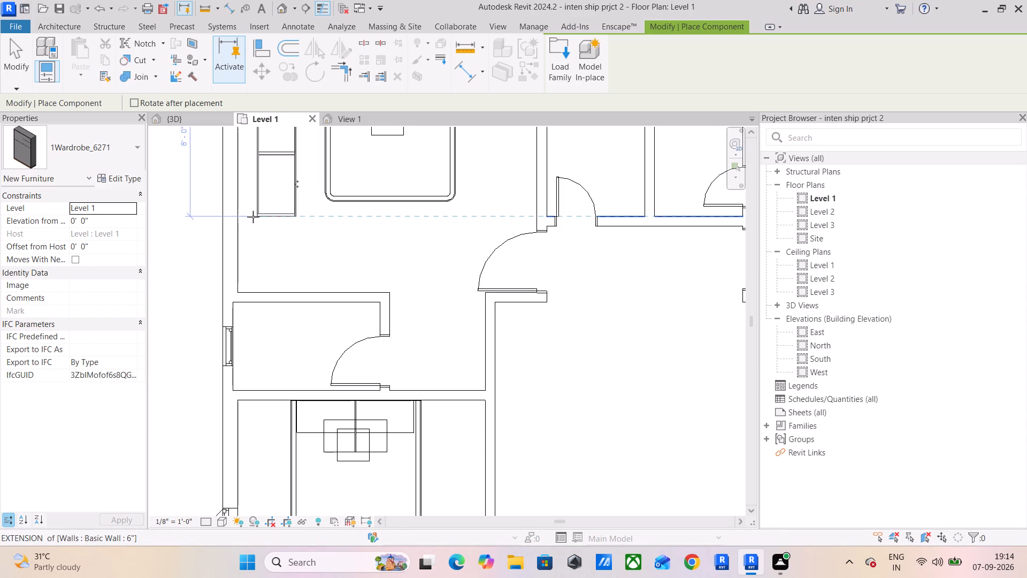
click(252, 217)
Place a rotated wardrobe below the bed in the bedroom just west of the staircase, about 1' from the south wall.
scroll(310, 243, down, 5)
middle_drag(485, 240, 296, 274)
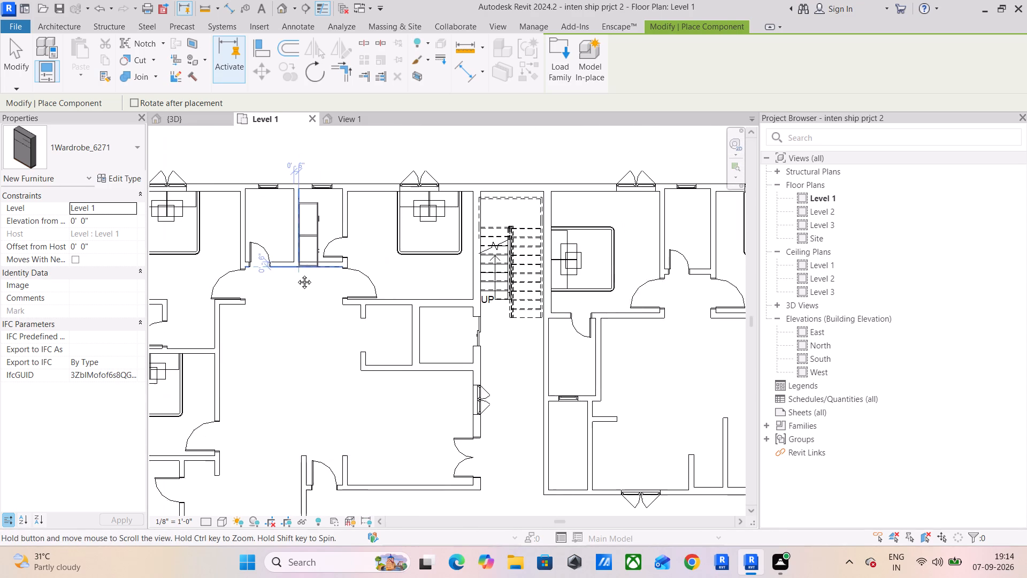
middle_drag(296, 274, 299, 276)
key(space)
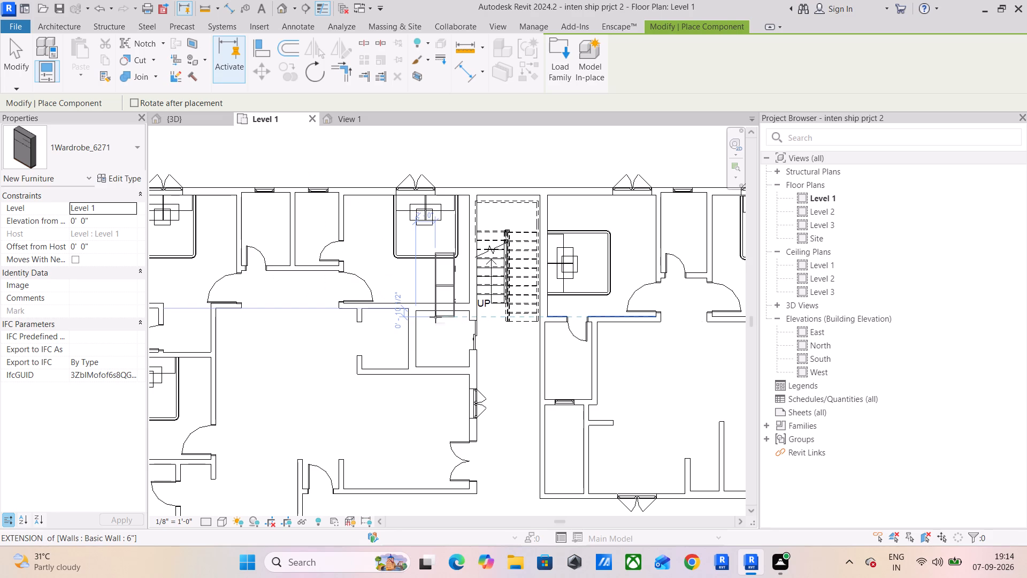
click(450, 292)
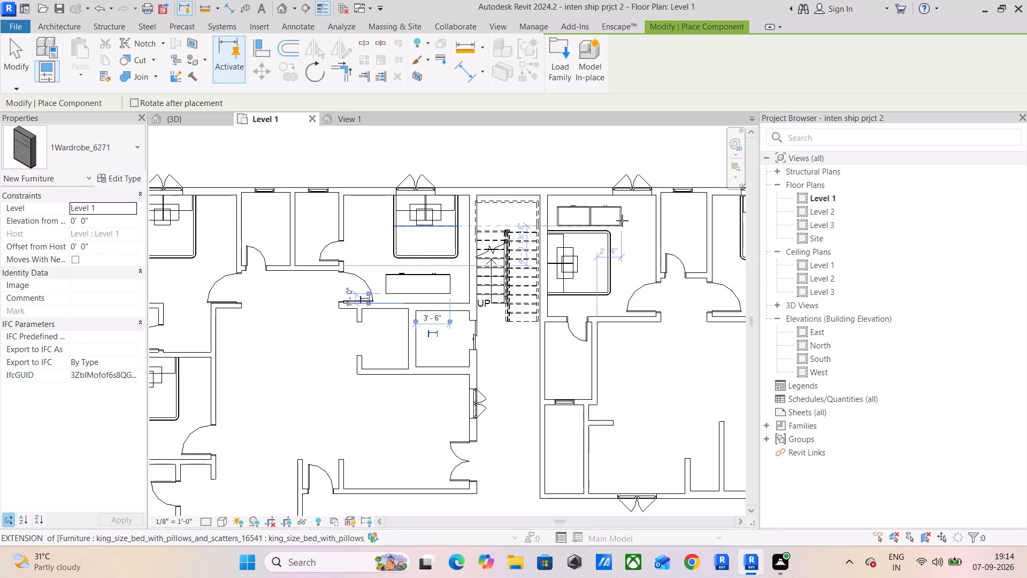
Place a wardrobe with doors facing south in the bedroom just east of the staircase, about 1' from the north wall.
key(space)
key(space)
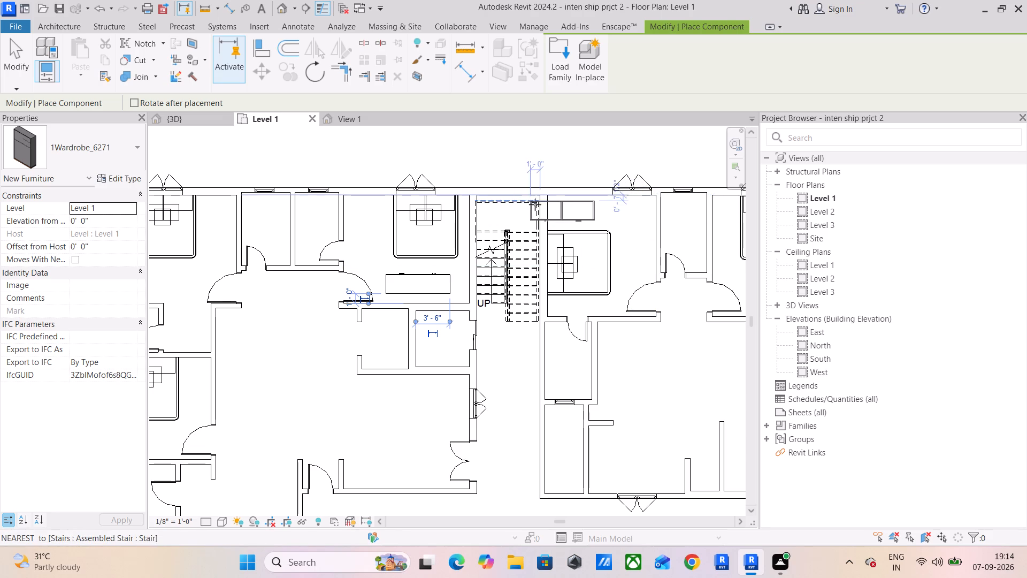
click(556, 204)
Place a wardrobe in the north-east bedroom beside its west wall, rotated so its doors face the bed.
middle_drag(590, 261, 586, 263)
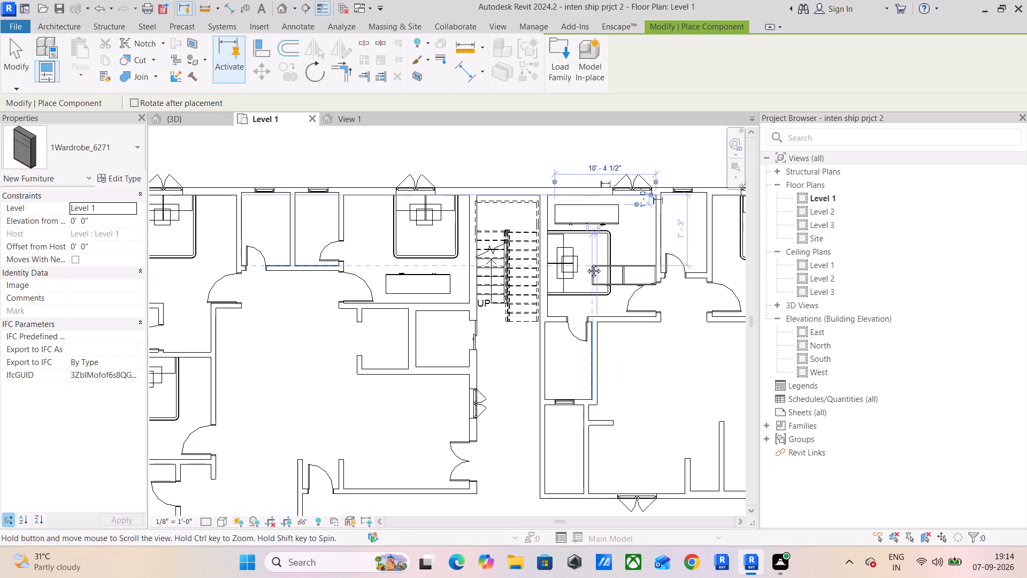
middle_drag(586, 263, 286, 285)
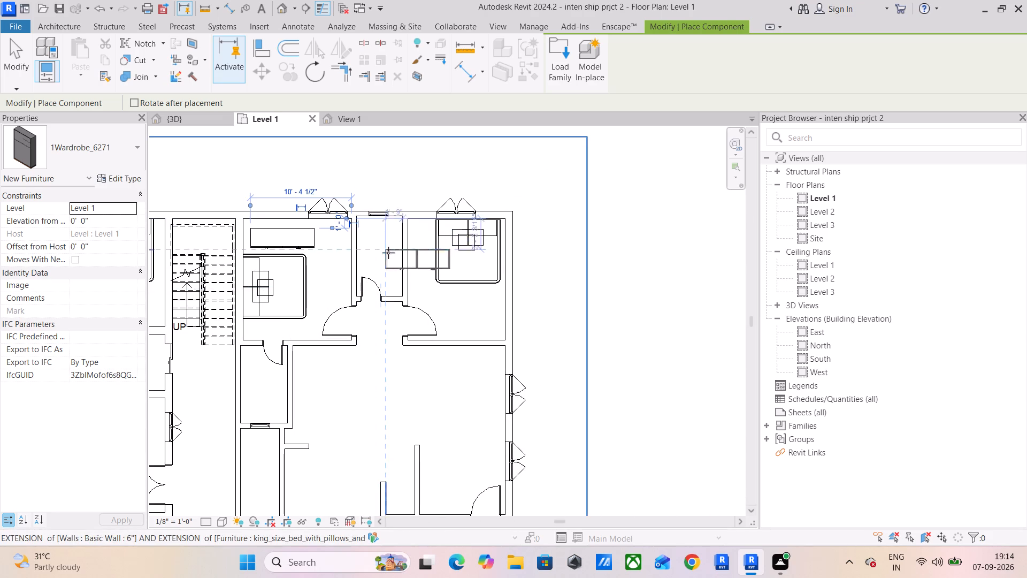
key(space)
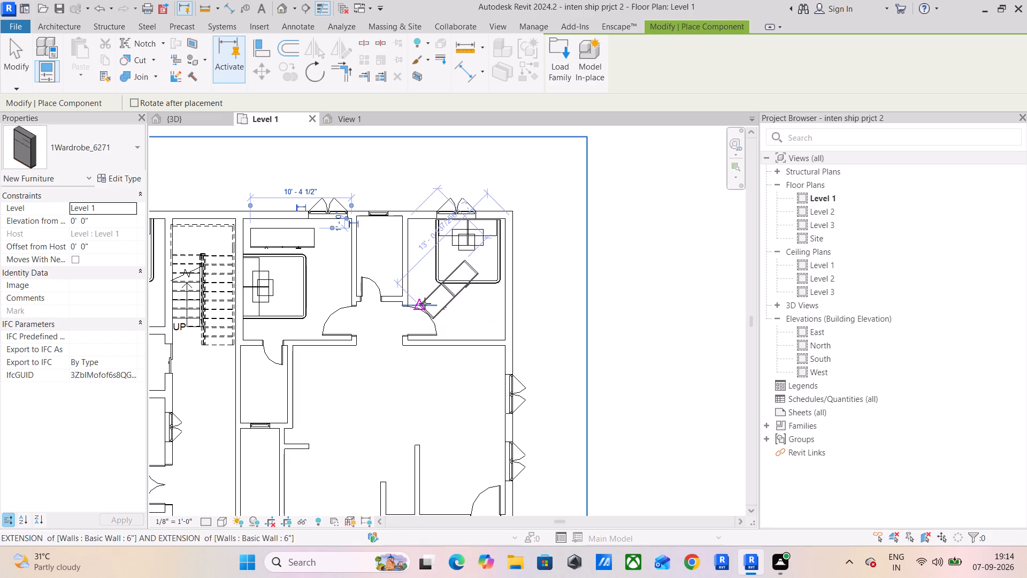
key(space)
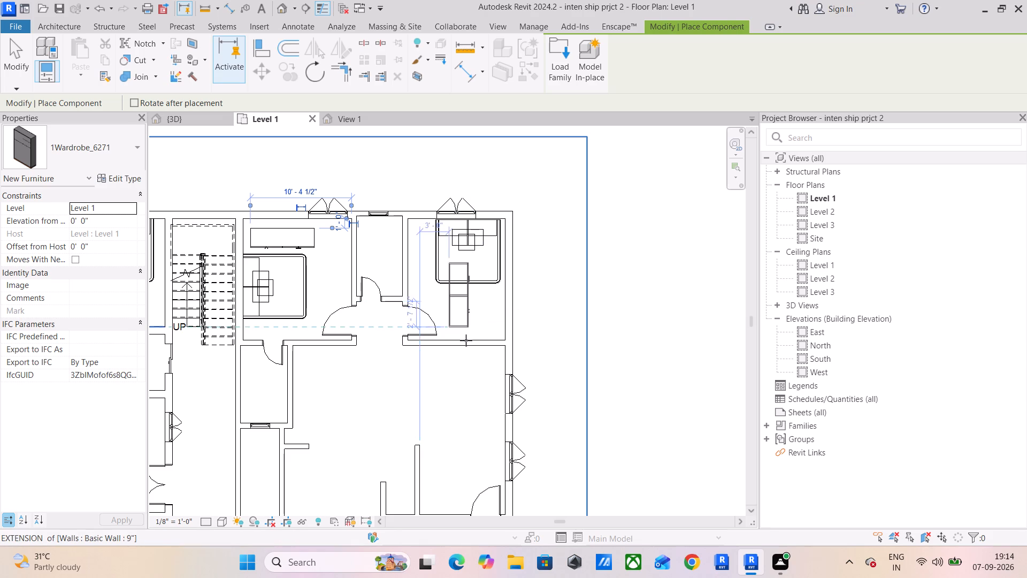
scroll(423, 295, up, 5)
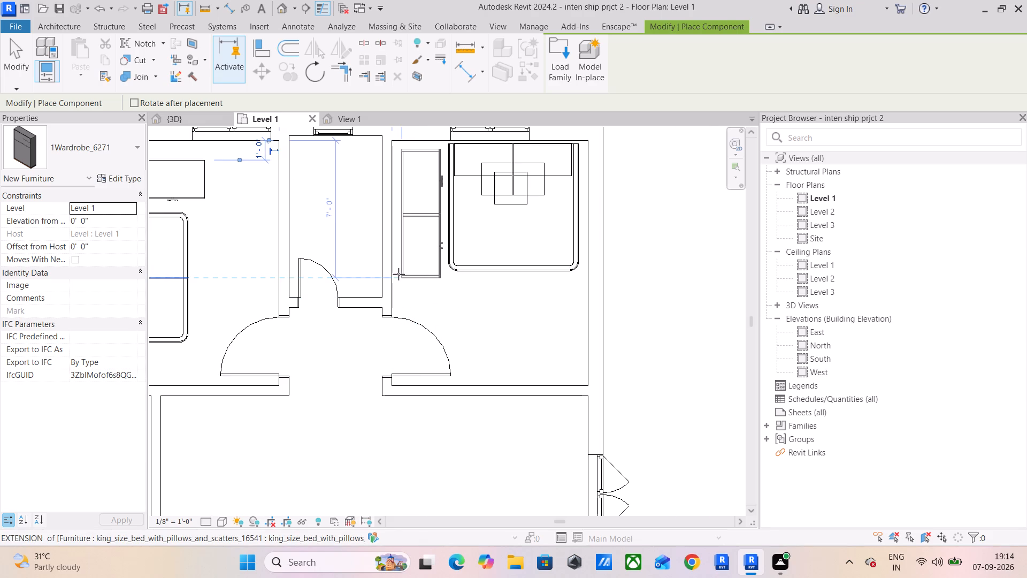
click(398, 274)
Place a wardrobe with doors facing north in the south-west bedroom, about 6" from the south wall, and finish placing components.
scroll(420, 427, down, 7)
middle_drag(420, 428, 553, 233)
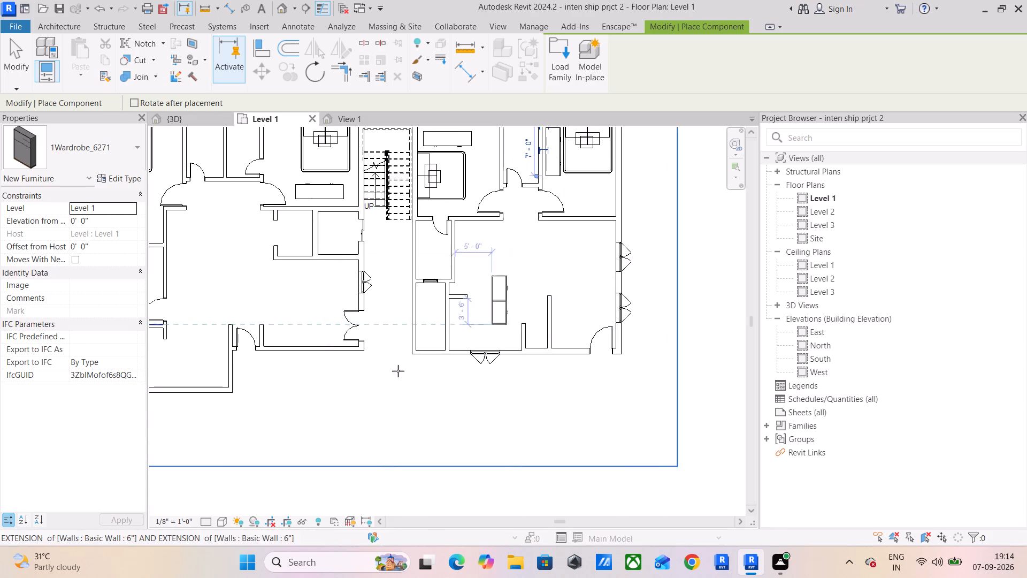
middle_drag(281, 394, 518, 337)
scroll(341, 283, up, 5)
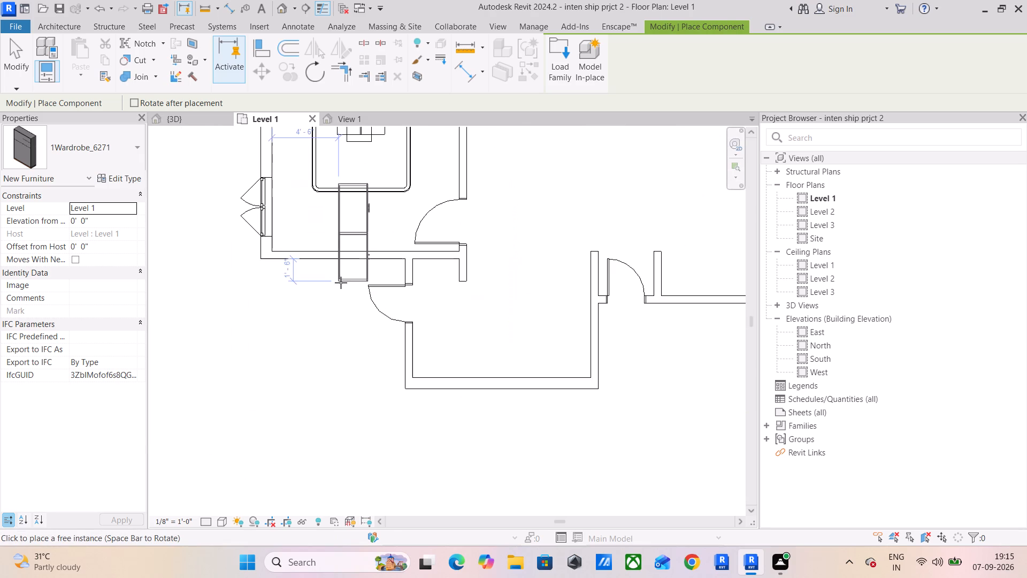
key(space)
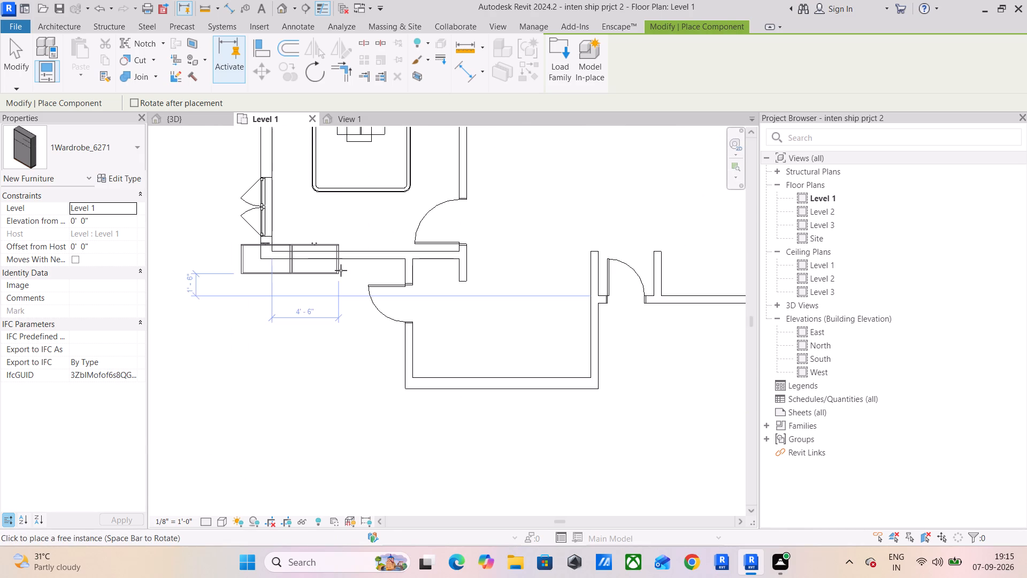
click(385, 241)
scroll(460, 257, down, 6)
middle_drag(556, 257, 438, 370)
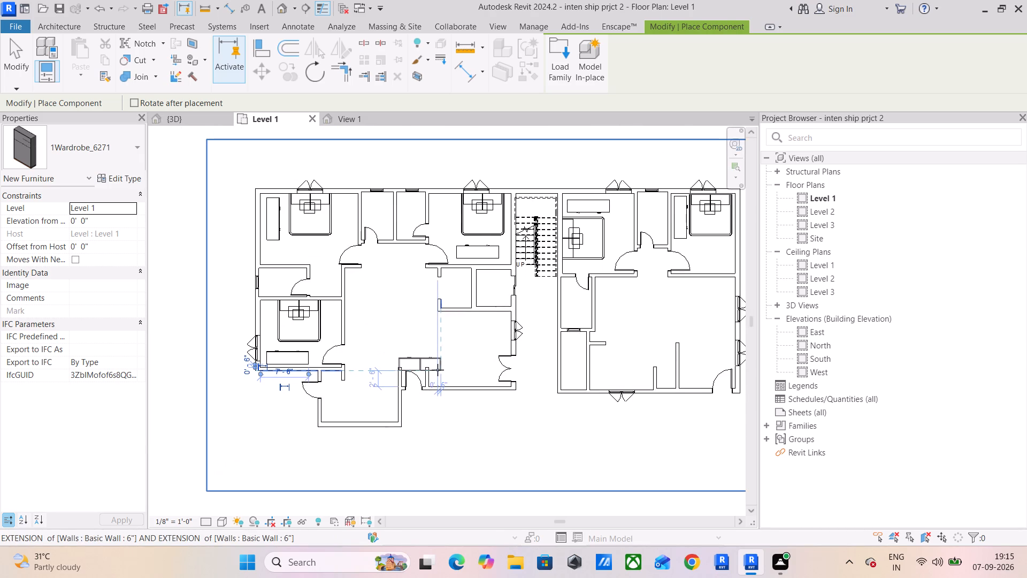
key(Escape)
key(Escape)
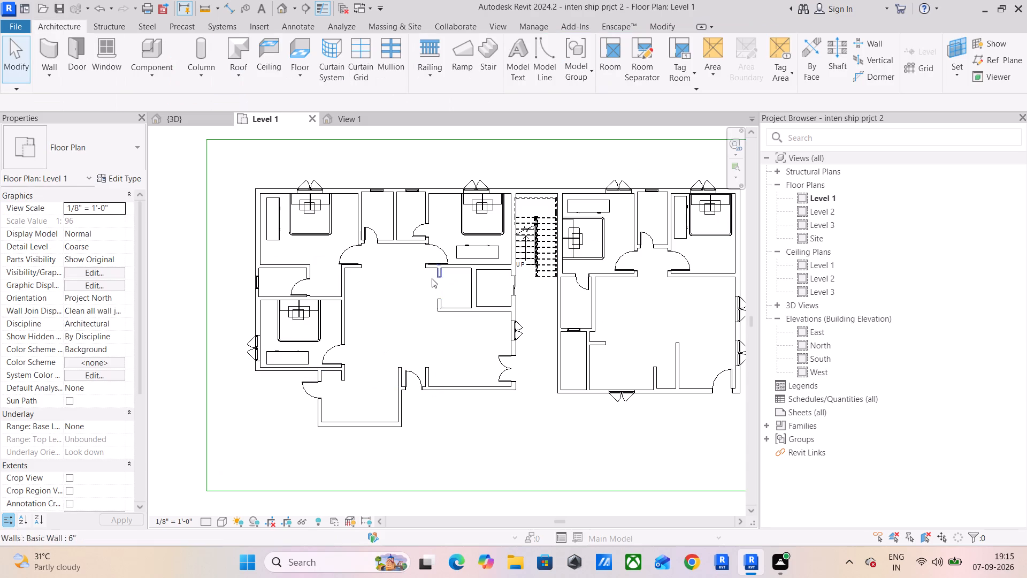
Align the north-west bedroom's wardrobe flush with the inner faces of the room's north and west walls.
scroll(346, 252, up, 5)
middle_drag(315, 228, 369, 298)
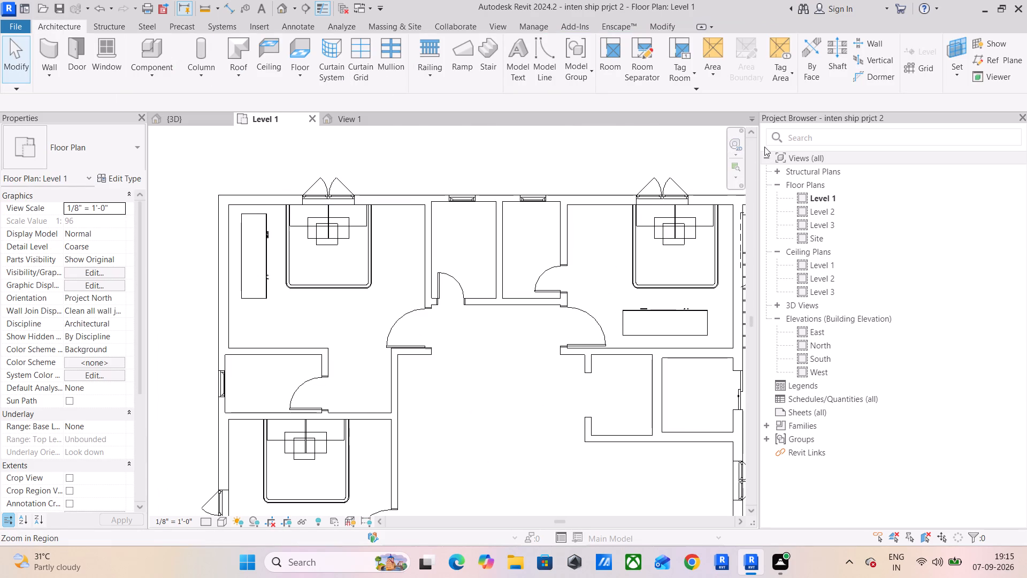
click(670, 25)
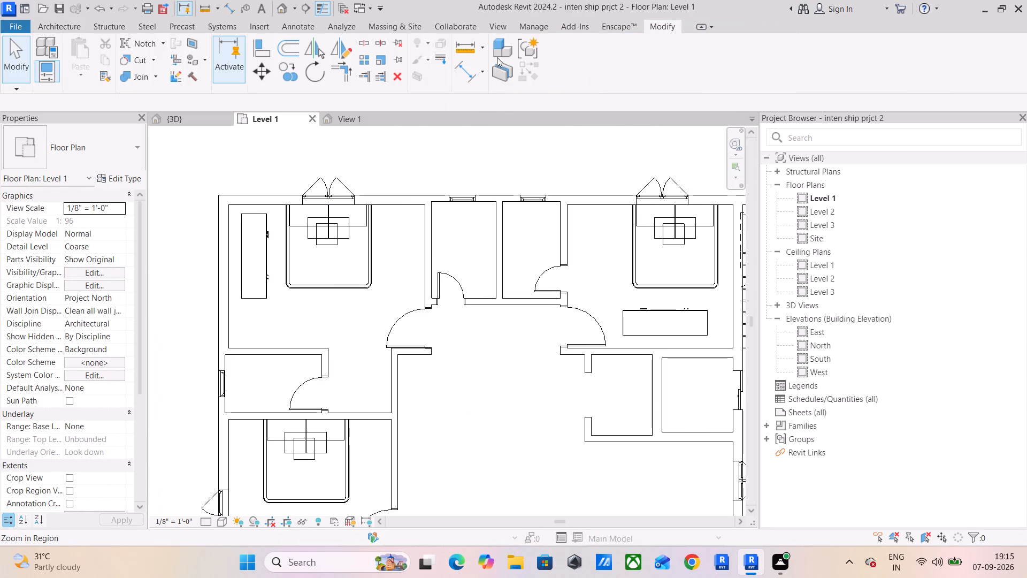
click(268, 41)
scroll(263, 235, up, 4)
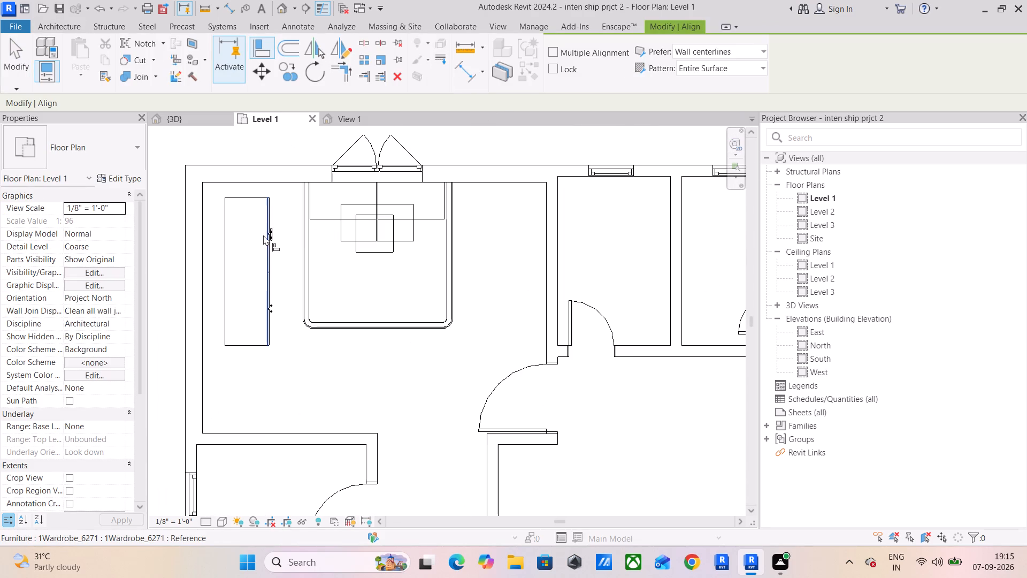
click(255, 184)
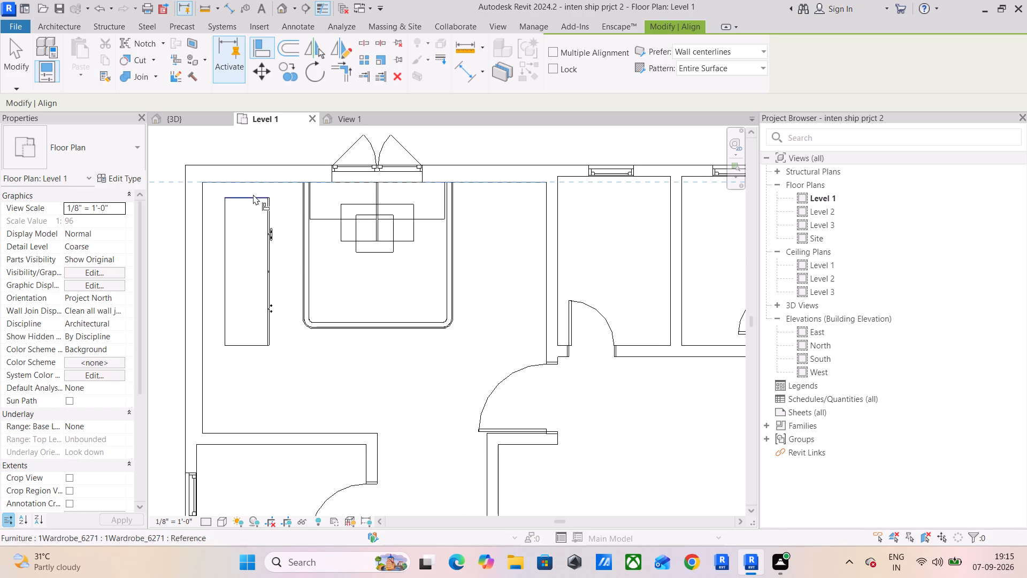
click(253, 194)
click(202, 218)
click(226, 218)
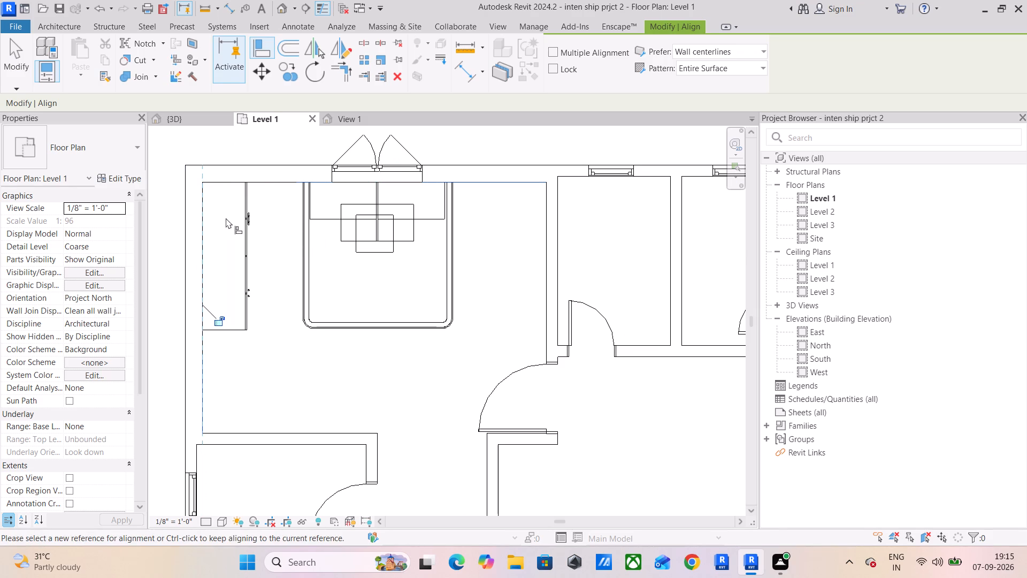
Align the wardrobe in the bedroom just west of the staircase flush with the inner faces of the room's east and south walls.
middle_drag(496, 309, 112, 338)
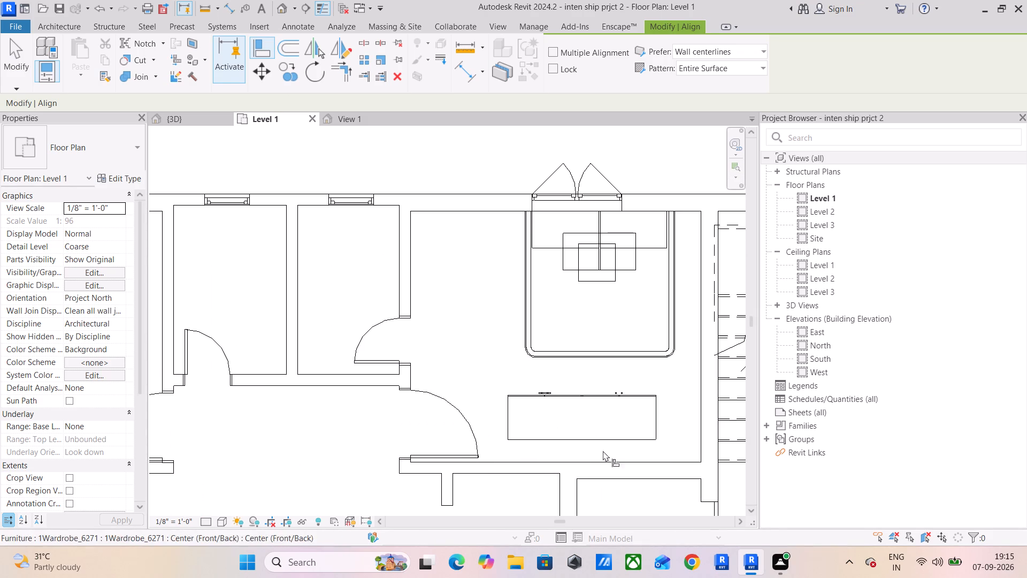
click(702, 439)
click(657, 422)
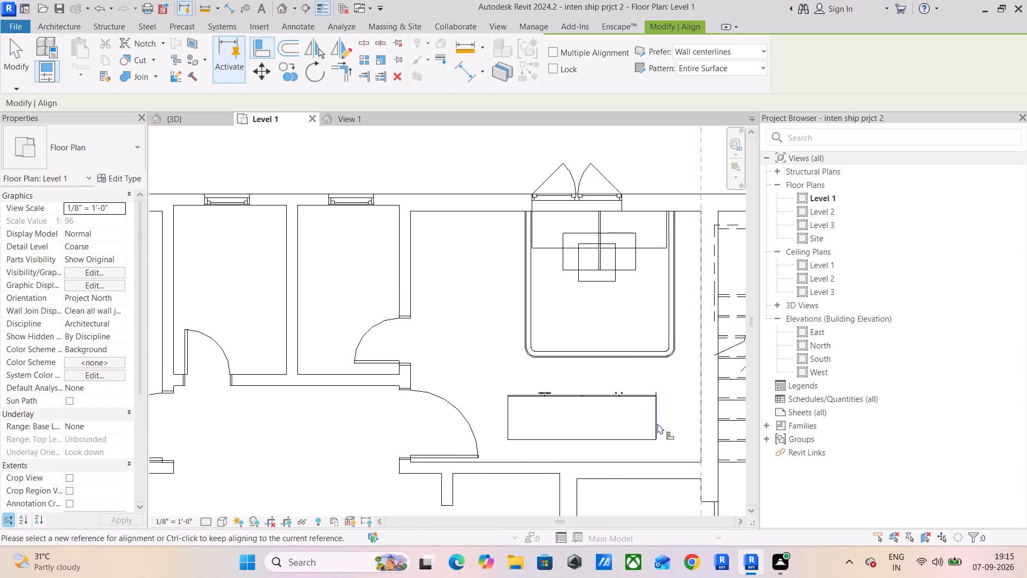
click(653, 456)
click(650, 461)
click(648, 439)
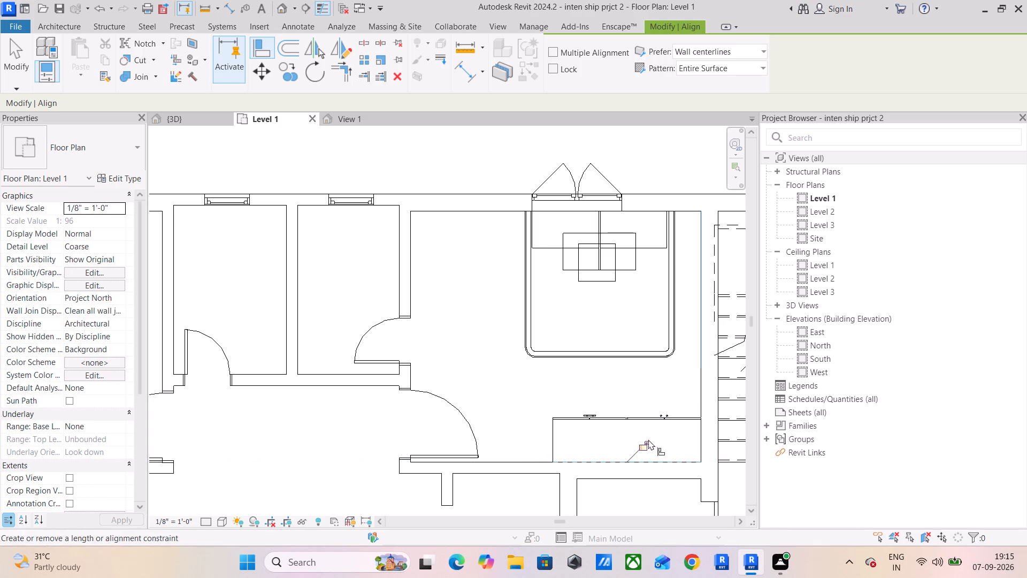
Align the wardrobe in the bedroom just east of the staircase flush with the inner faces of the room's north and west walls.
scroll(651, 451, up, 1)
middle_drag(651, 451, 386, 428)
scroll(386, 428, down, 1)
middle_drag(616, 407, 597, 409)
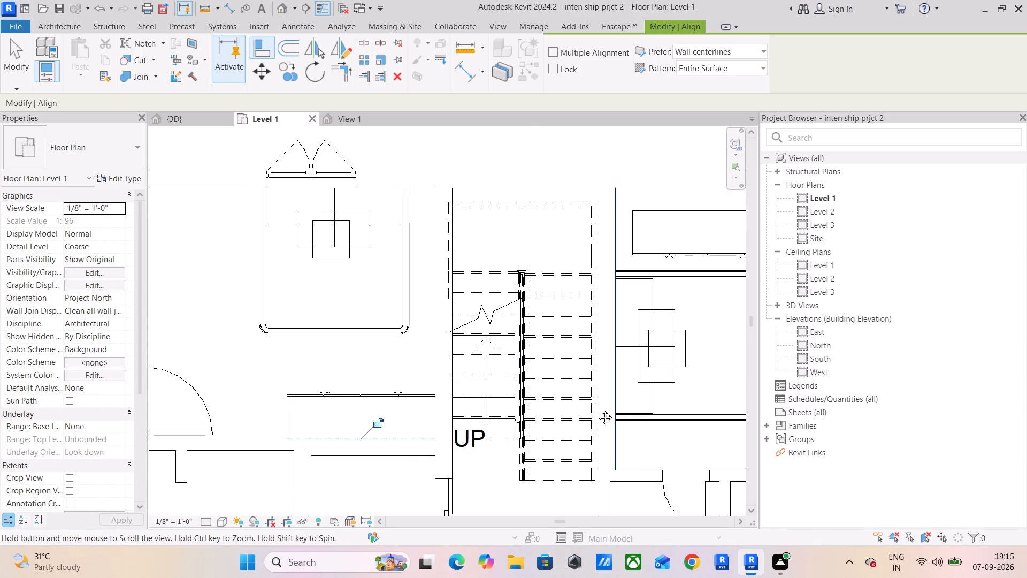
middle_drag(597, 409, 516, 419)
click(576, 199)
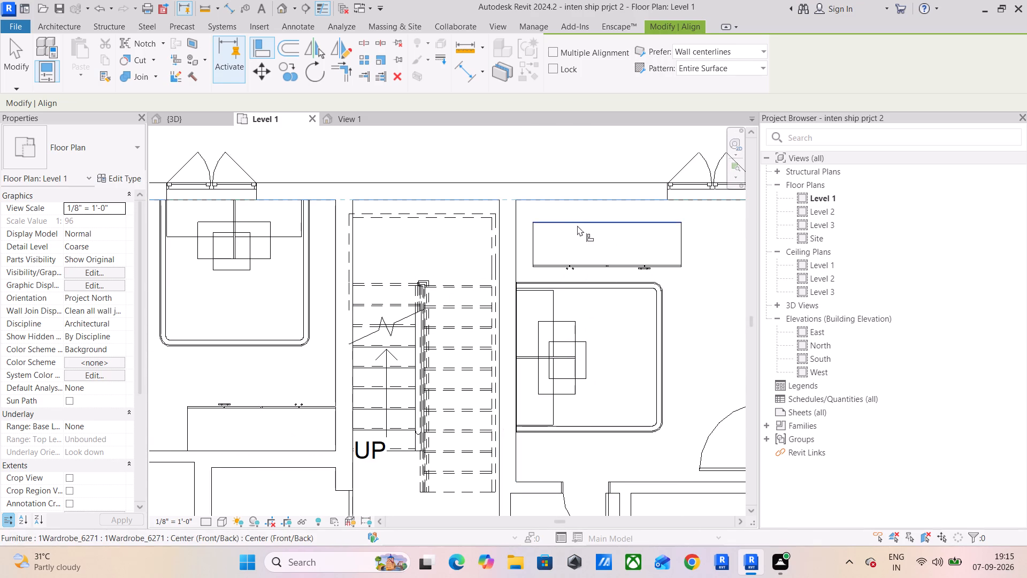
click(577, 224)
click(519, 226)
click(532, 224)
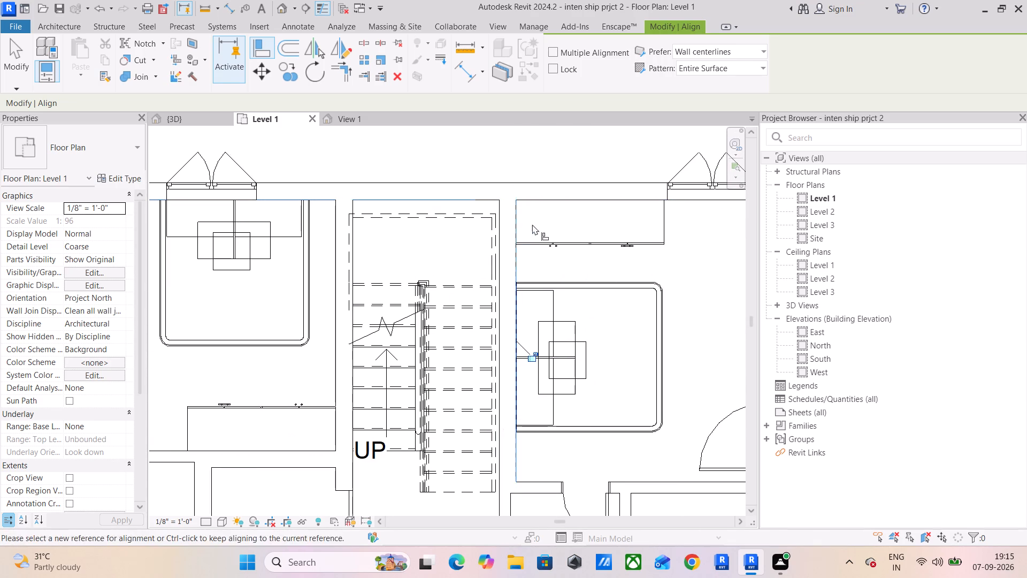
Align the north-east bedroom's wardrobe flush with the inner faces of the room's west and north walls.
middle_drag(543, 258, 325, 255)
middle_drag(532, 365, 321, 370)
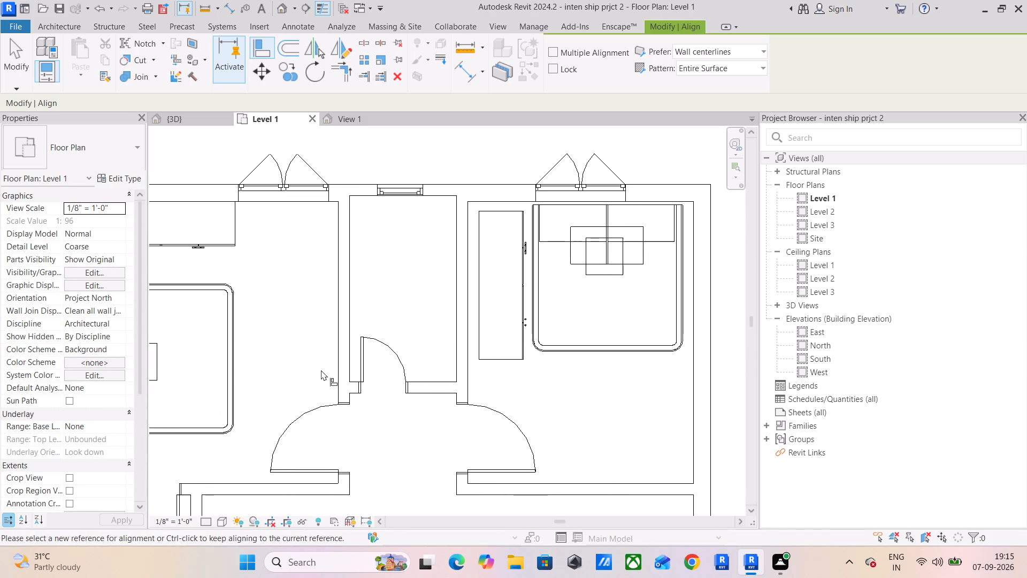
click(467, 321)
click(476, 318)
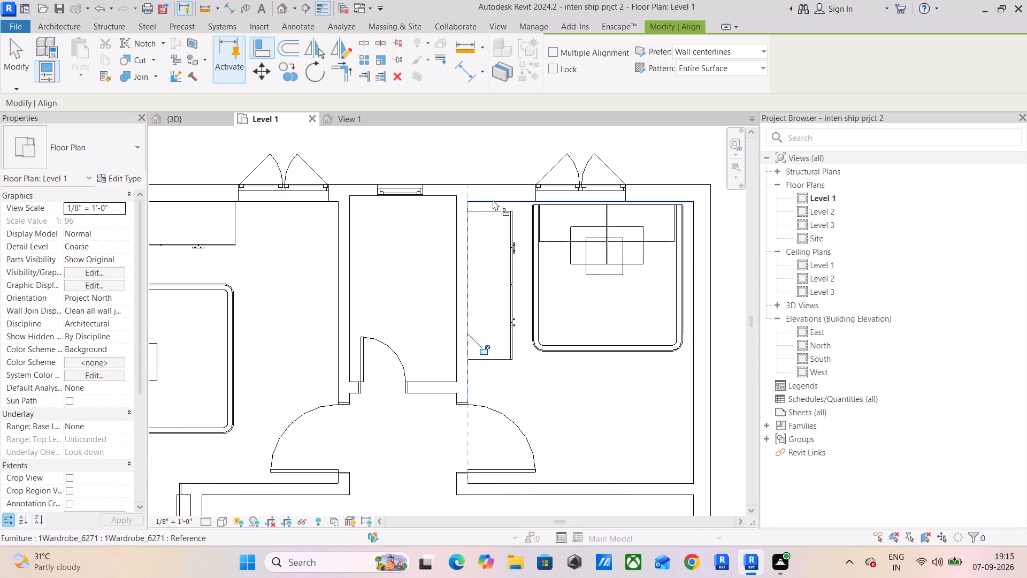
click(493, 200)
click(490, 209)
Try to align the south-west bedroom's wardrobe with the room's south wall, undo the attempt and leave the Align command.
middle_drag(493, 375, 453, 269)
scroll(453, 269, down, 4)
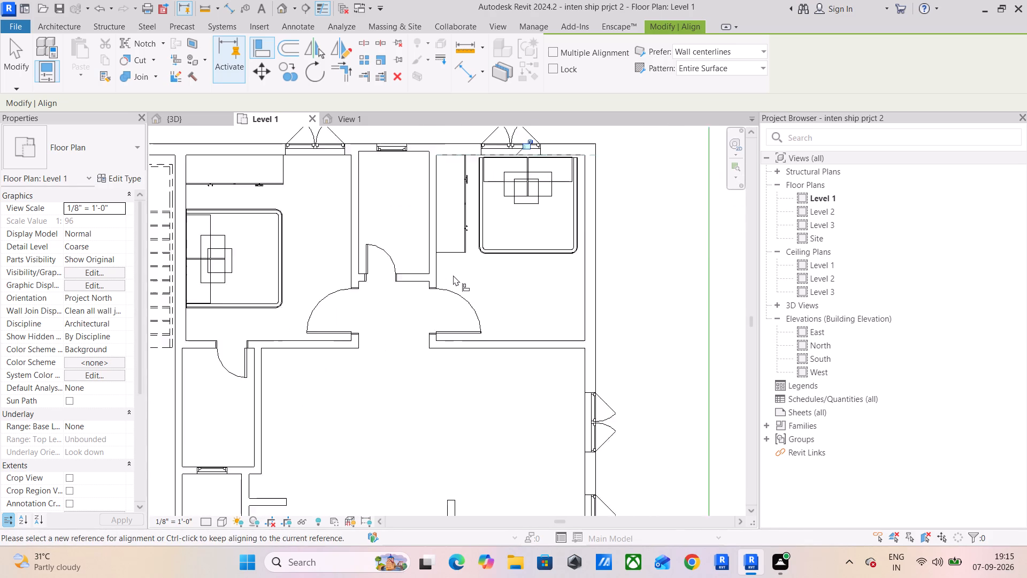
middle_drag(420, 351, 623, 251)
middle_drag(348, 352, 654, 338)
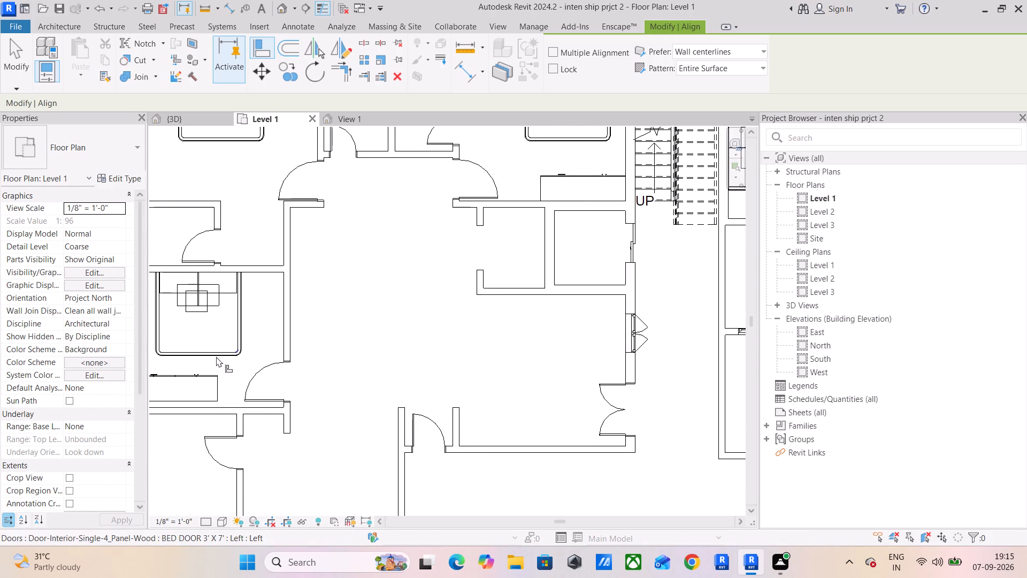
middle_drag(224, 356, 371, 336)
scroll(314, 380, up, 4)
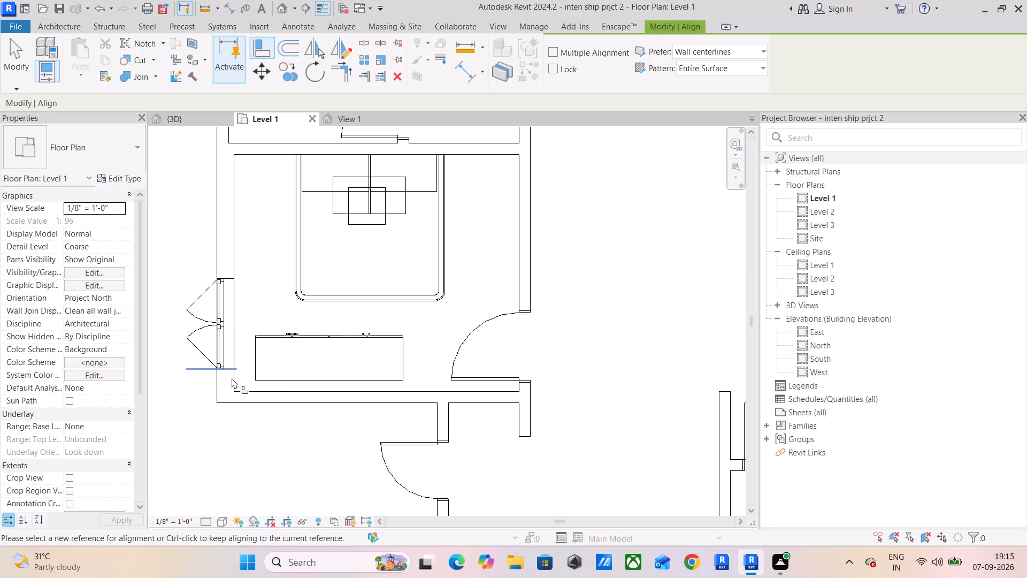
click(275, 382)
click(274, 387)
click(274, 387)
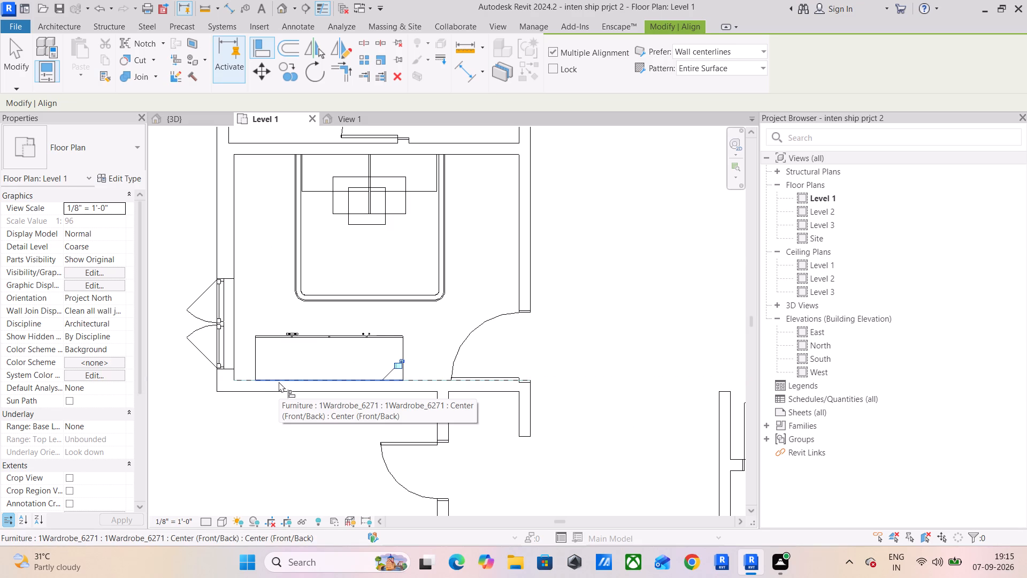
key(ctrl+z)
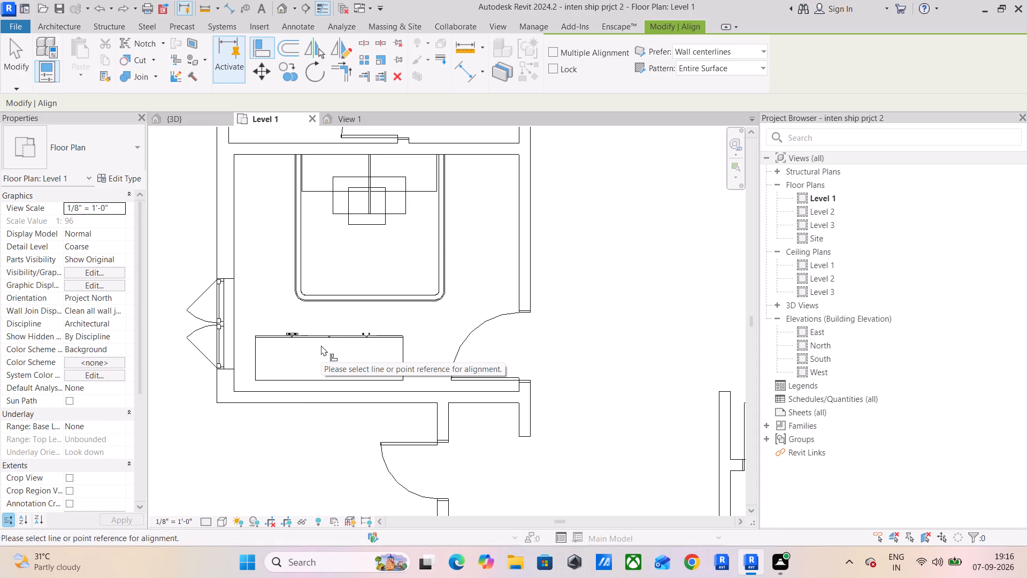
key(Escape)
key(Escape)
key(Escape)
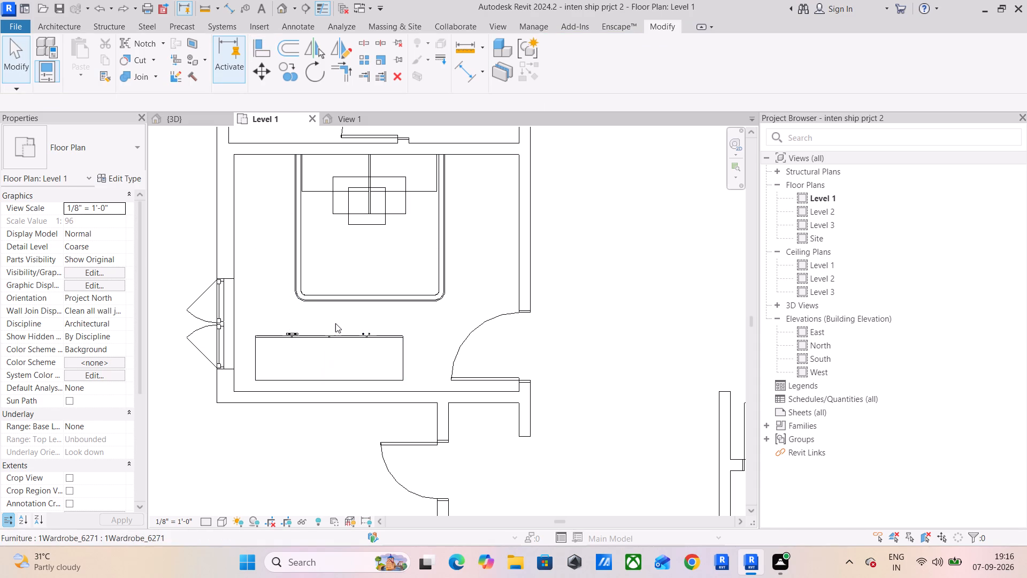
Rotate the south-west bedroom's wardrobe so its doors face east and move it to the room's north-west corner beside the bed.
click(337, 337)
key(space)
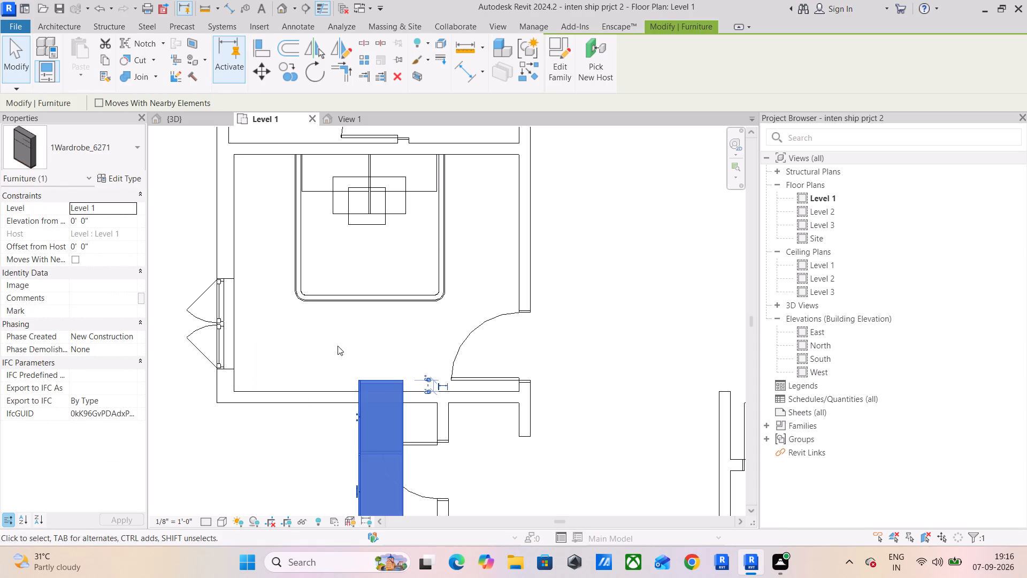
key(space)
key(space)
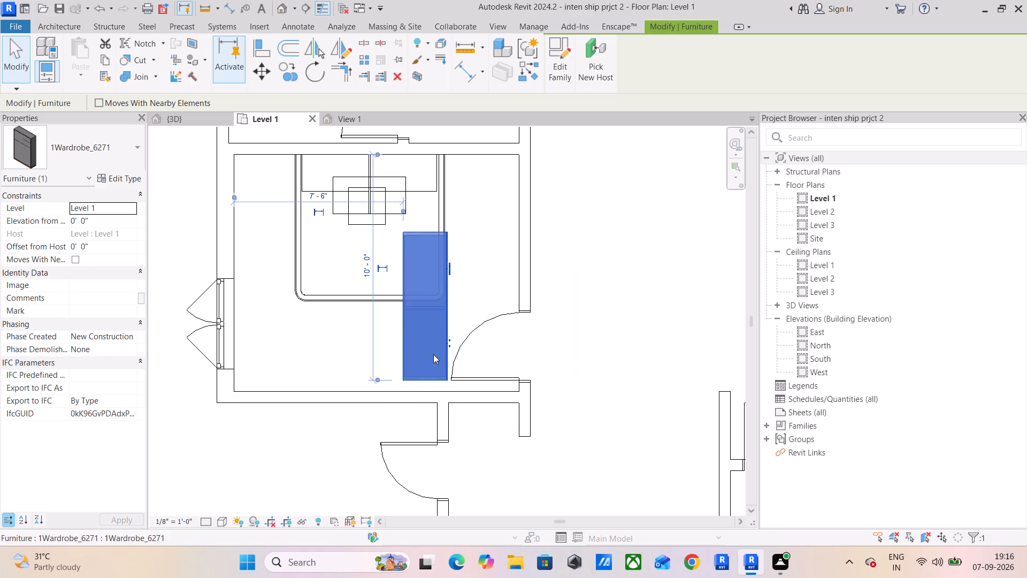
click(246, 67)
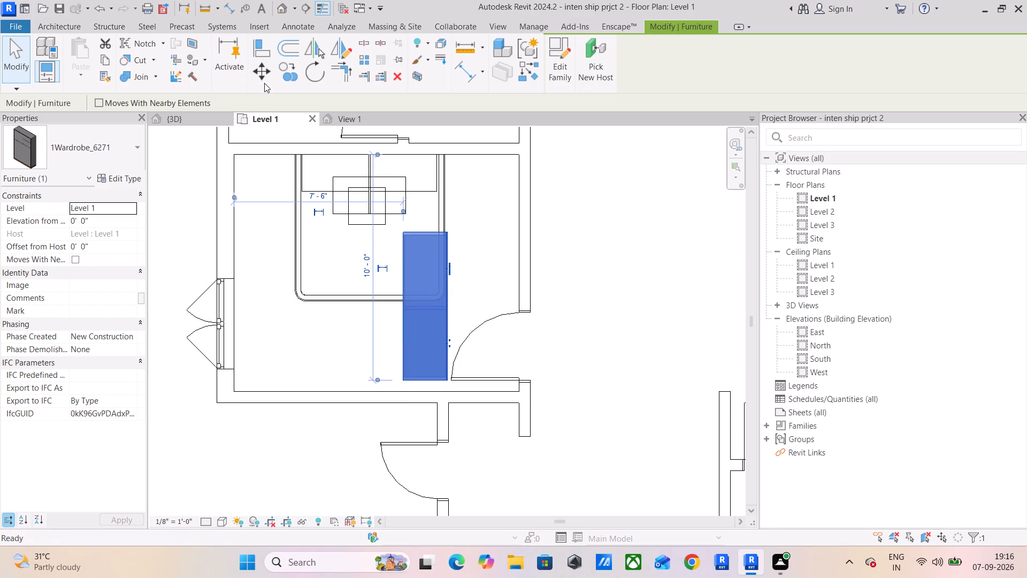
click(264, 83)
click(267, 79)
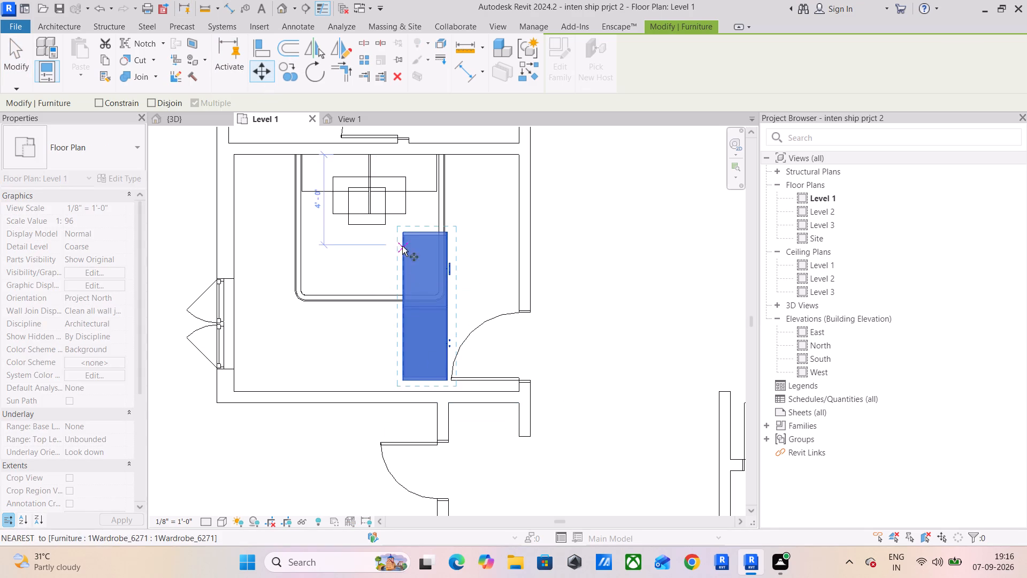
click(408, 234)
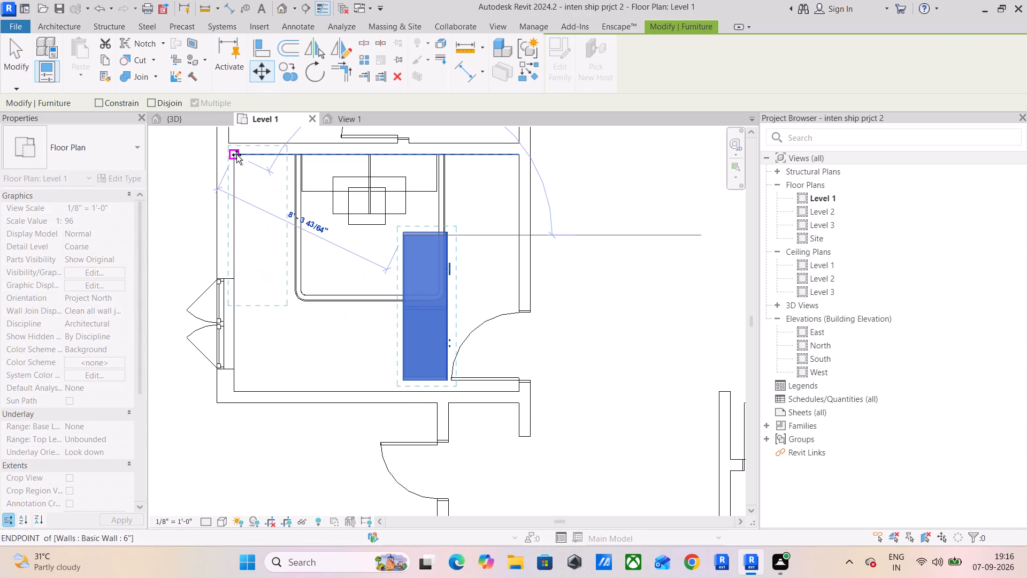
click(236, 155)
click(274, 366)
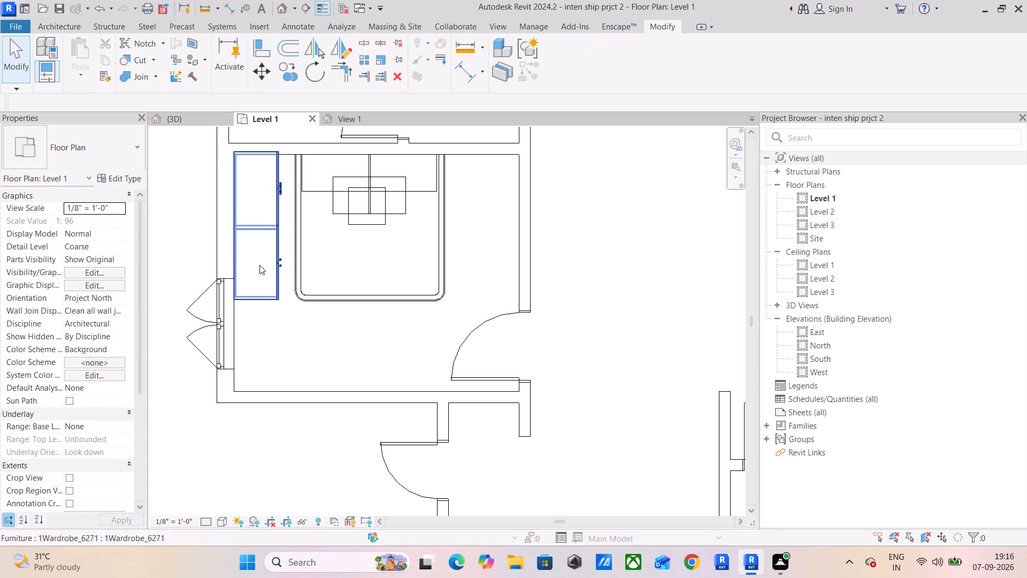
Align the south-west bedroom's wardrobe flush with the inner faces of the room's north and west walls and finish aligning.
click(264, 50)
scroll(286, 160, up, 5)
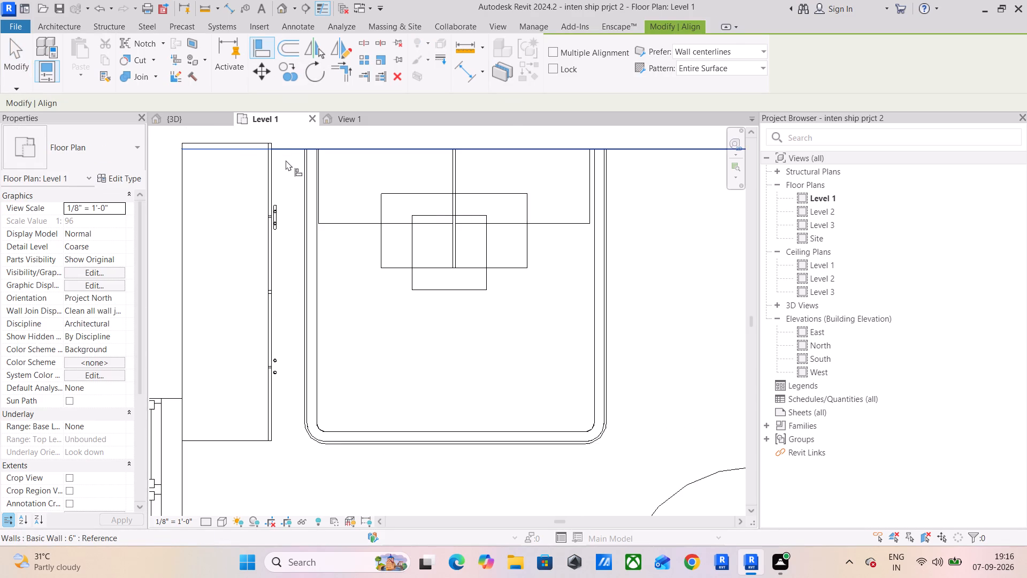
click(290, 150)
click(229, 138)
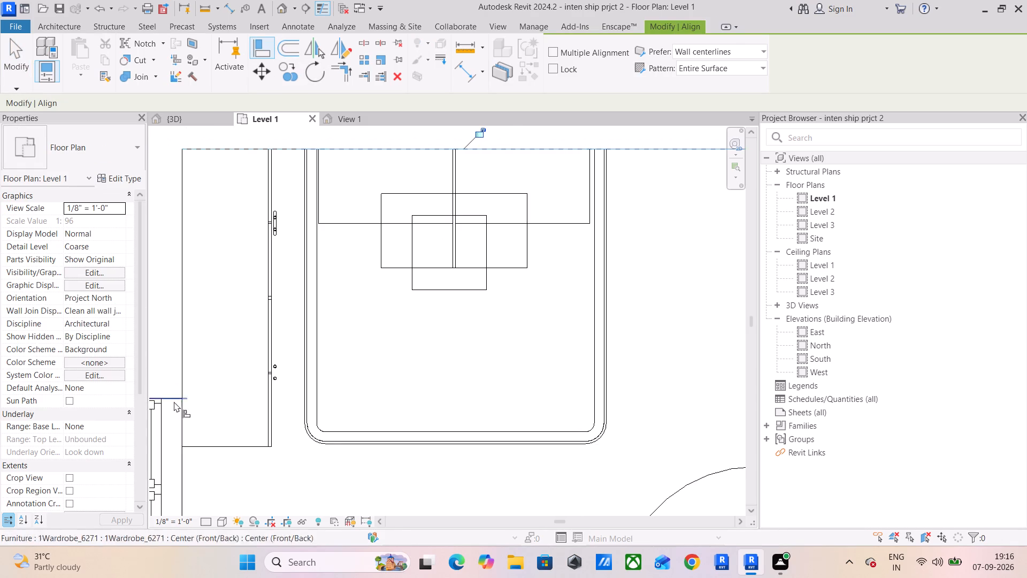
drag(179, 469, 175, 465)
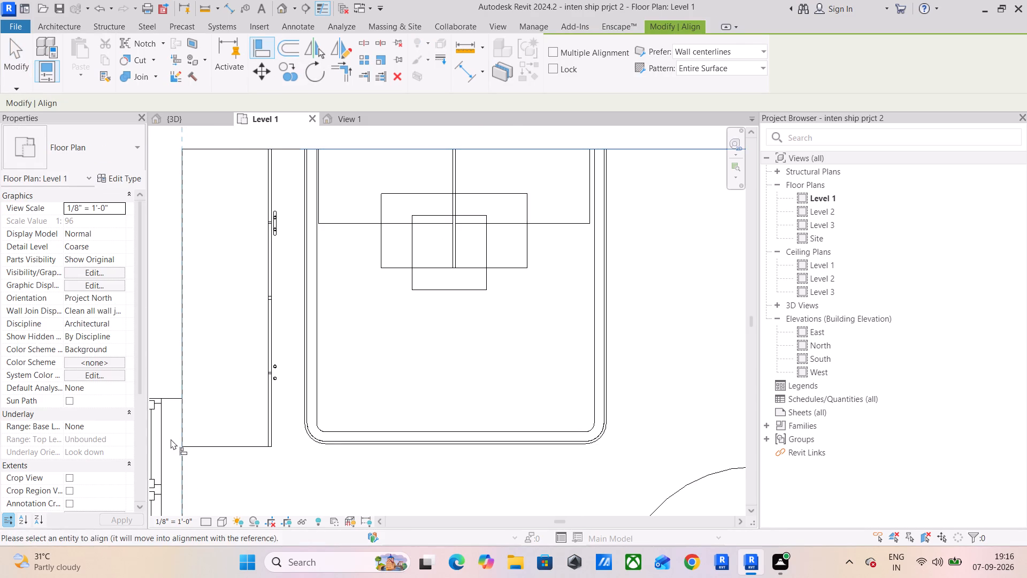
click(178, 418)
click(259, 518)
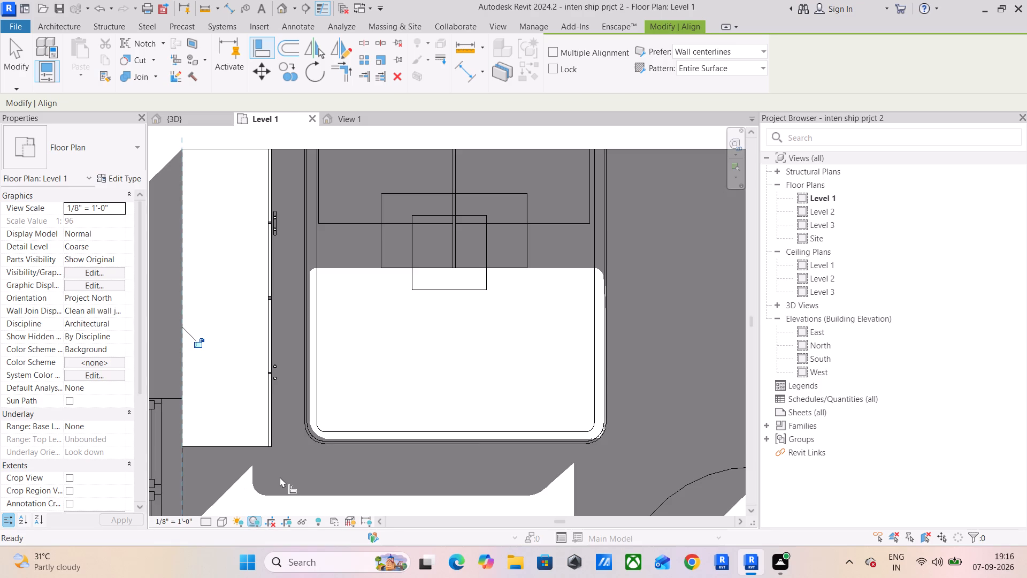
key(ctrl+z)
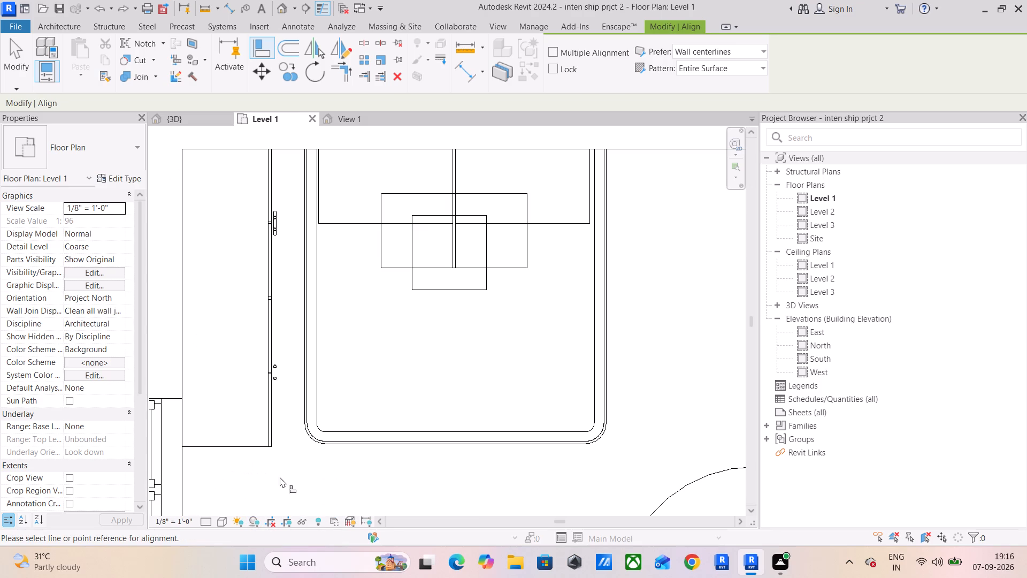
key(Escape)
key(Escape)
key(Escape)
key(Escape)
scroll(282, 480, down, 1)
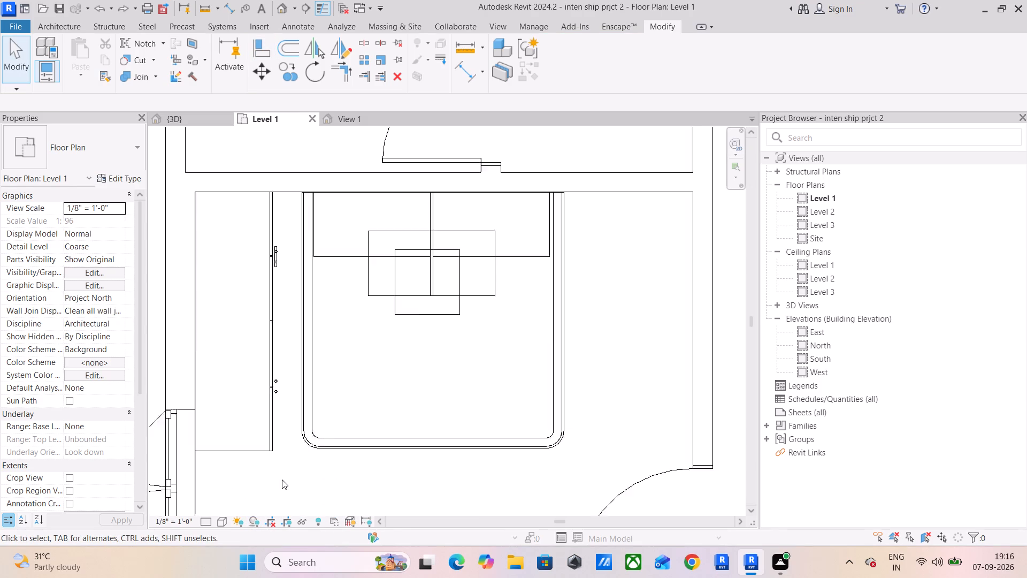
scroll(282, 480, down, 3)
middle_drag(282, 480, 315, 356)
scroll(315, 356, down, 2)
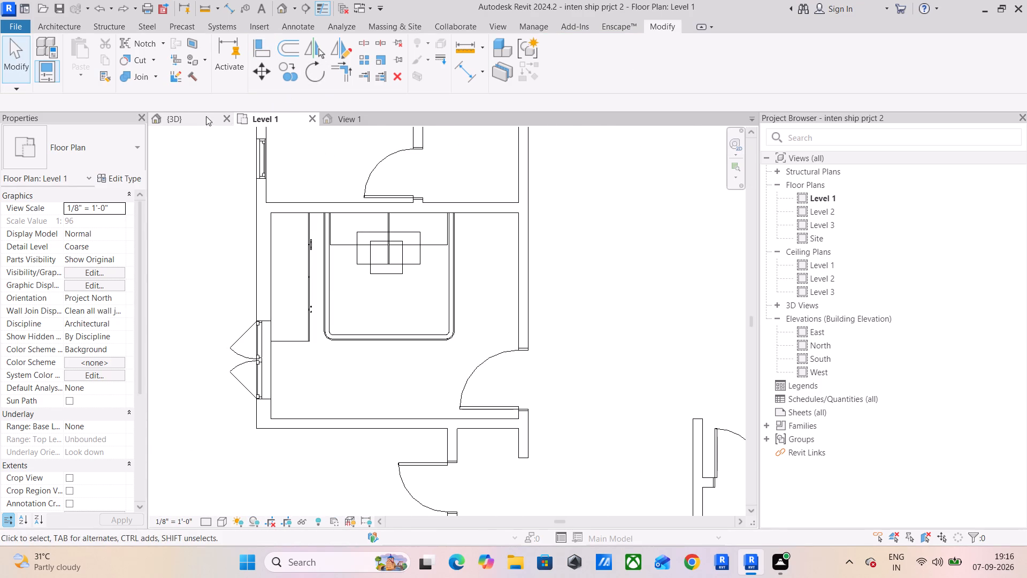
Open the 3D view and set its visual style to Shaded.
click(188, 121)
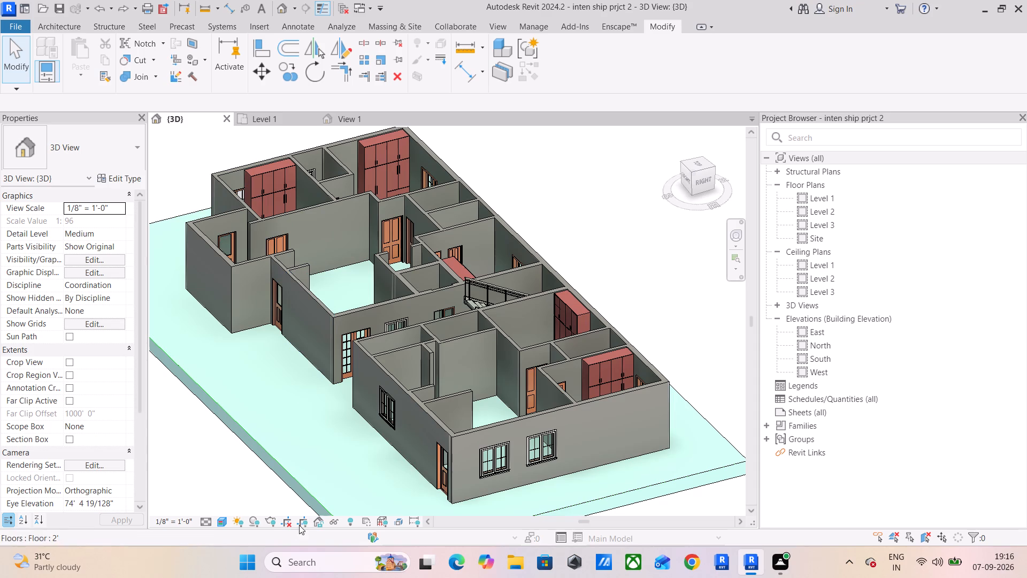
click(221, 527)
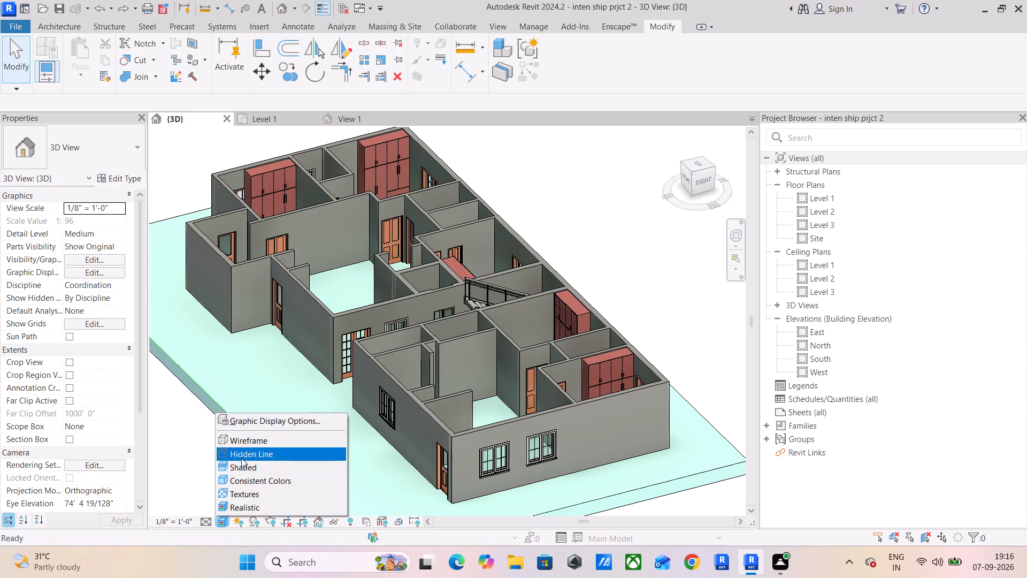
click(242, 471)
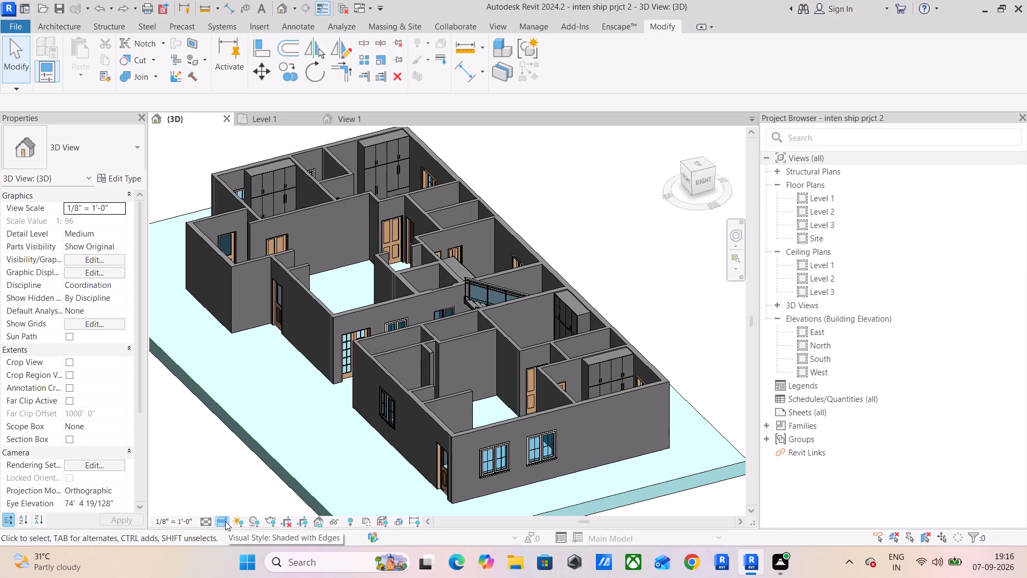
Undo the visual style change and all of the recent wardrobe alignments, moves and placements on Level 1.
key(ctrl+z)
key(ctrl+z)
key(ctrl+z)
key(ctrl+z)
key(ctrl+z)
key(ctrl+z)
key(ctrl+z)
key(ctrl+z)
key(ctrl+z)
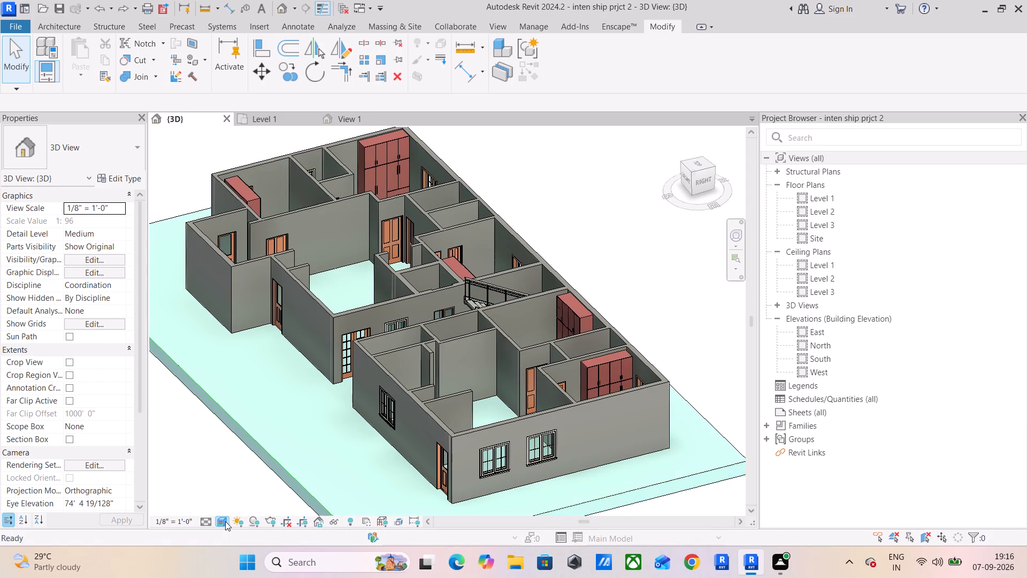
key(ctrl+z)
key(ctrl+z)
key(ctrl+z)
key(ctrl+z)
key(ctrl+z)
key(ctrl+z)
key(ctrl+z)
key(ctrl+z)
key(ctrl+z)
key(ctrl+z)
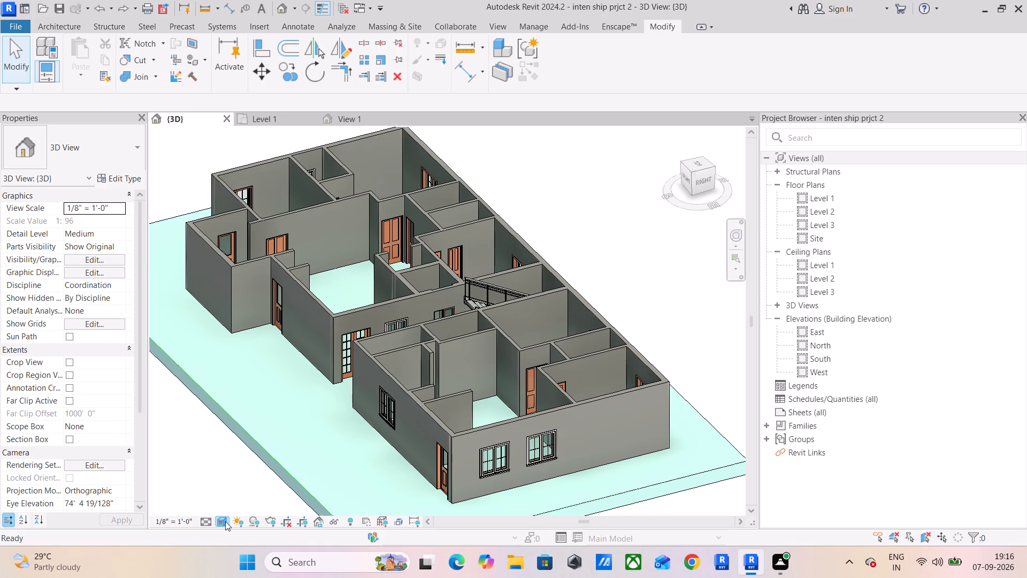
Undo further back through the wardrobe deletion, the 3D view's visual style changes and the earlier wardrobe family appearance changes.
key(ctrl+z)
key(ctrl+z)
key(ctrl+z)
key(ctrl+z)
key(ctrl+z)
key(ctrl+z)
key(ctrl+z)
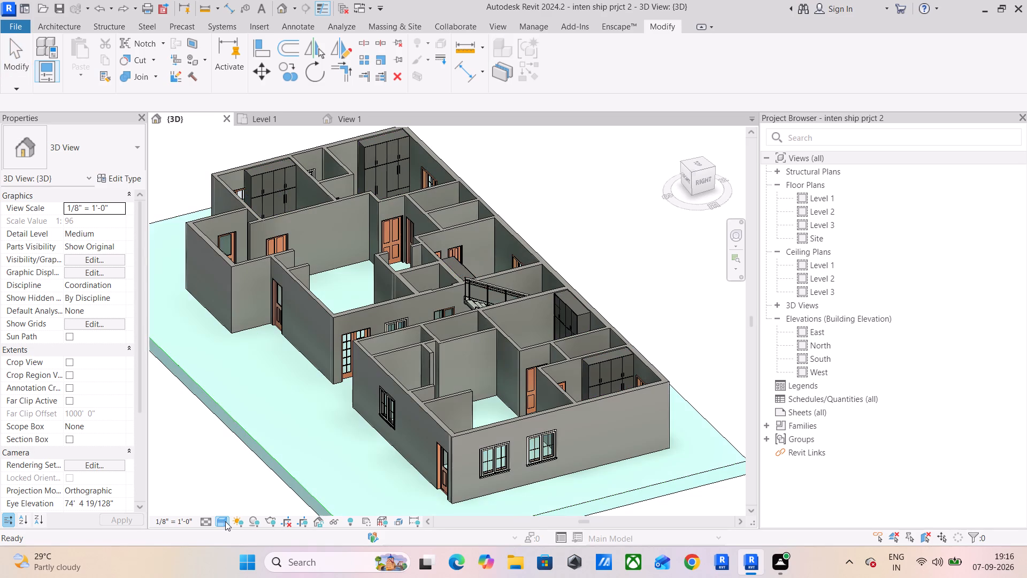
key(ctrl+z)
key(ctrl+z)
key(ctrl+z)
key(ctrl+z)
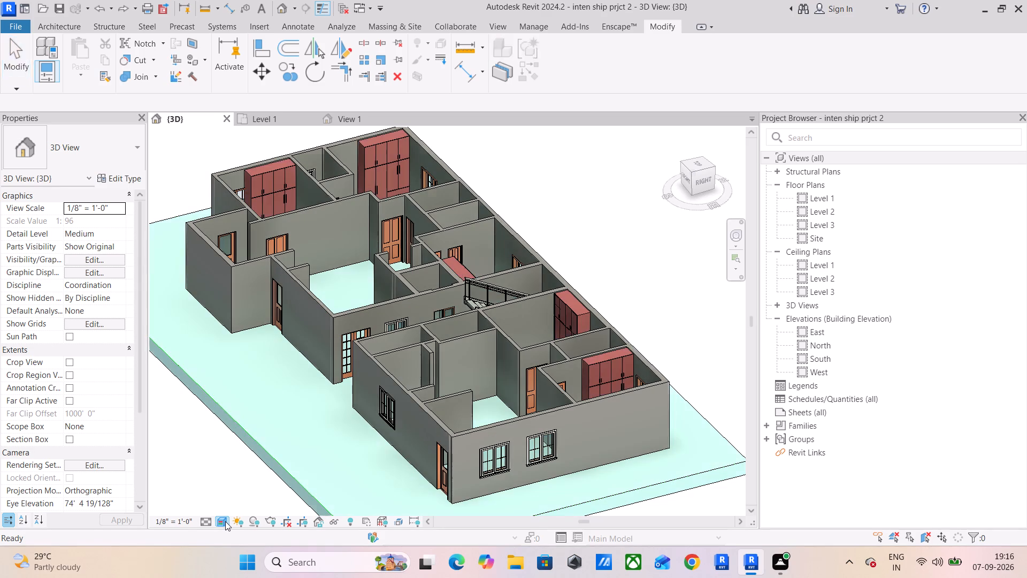
key(ctrl+z)
key(ctrl+z)
key(ctrl+z)
key(ctrl+z)
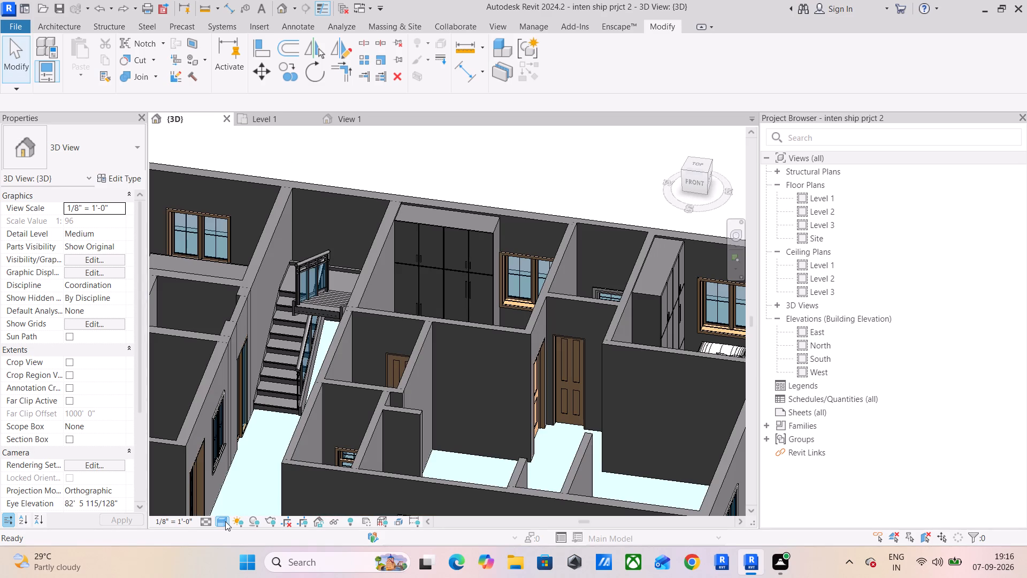
key(ctrl+z)
key(ctrl+z)
key(ctrl+z)
key(ctrl+z)
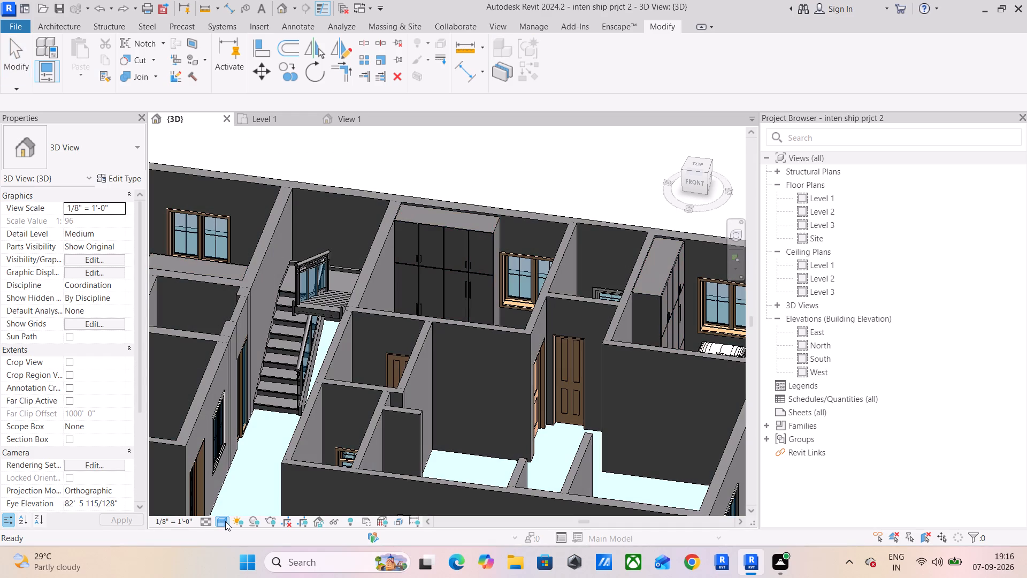
key(ctrl+z)
key(ctrl+z)
key(ctrl+z)
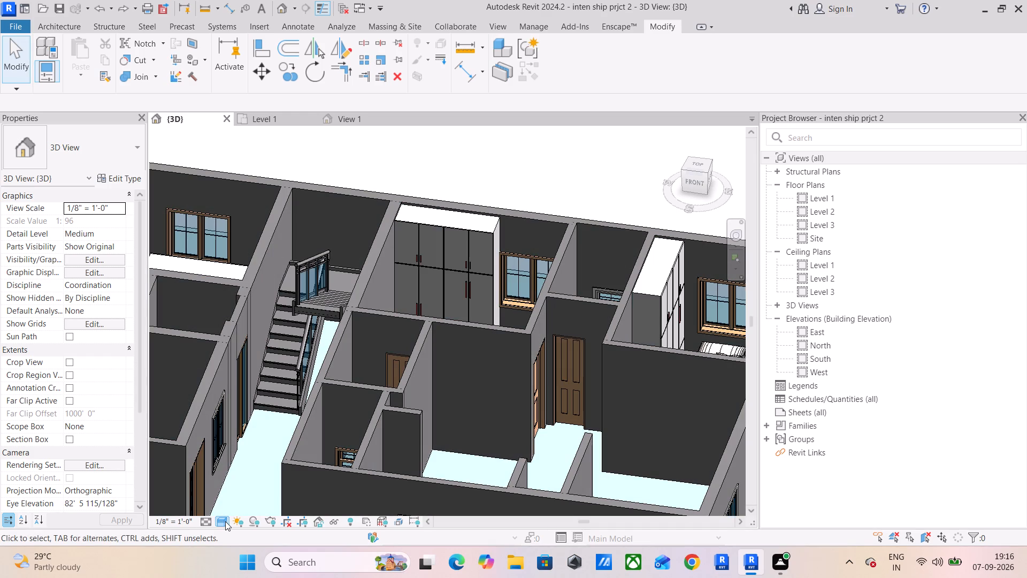
click(129, 10)
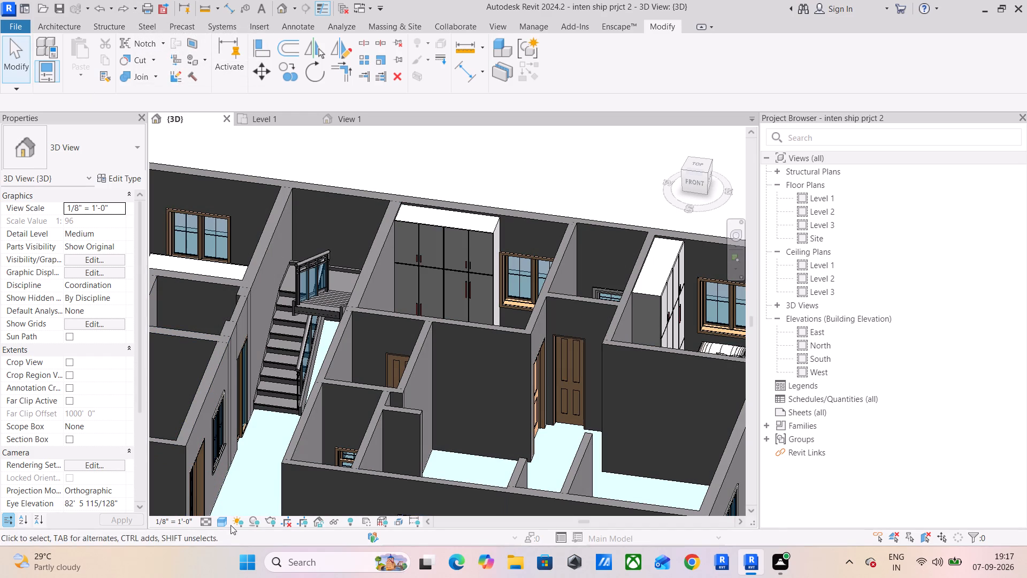
Set the 3D view's visual style to Realistic and examine the bedroom wardrobes.
click(221, 523)
click(227, 512)
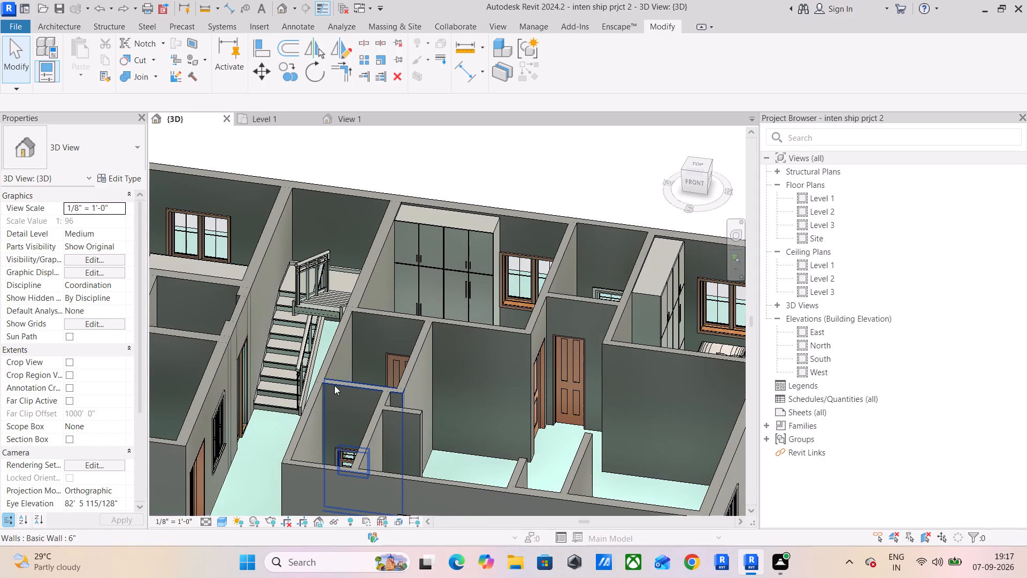
shift+middle_drag(533, 266, 486, 244)
scroll(587, 343, up, 1)
middle_drag(587, 343, 532, 273)
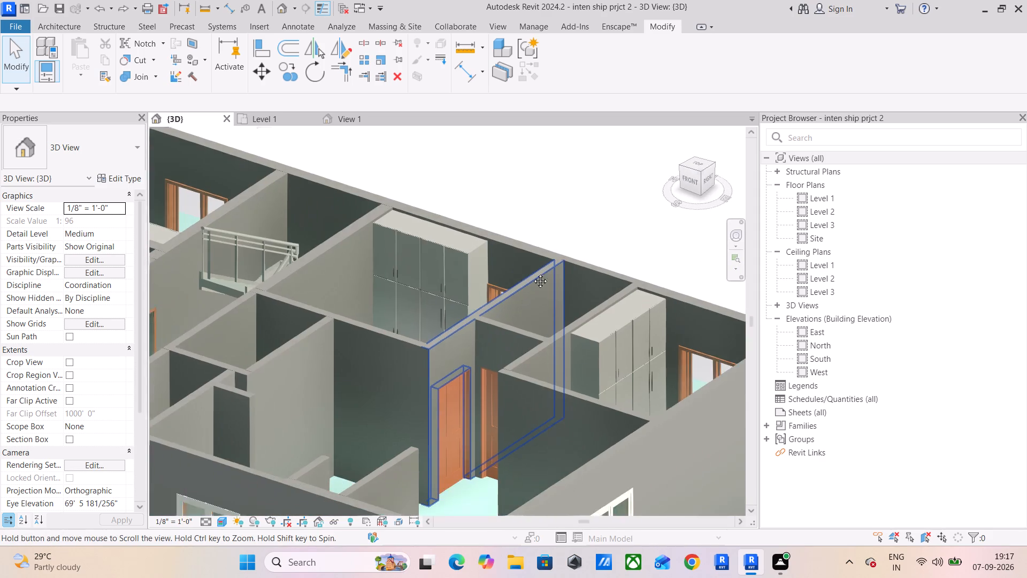
middle_drag(532, 273, 474, 187)
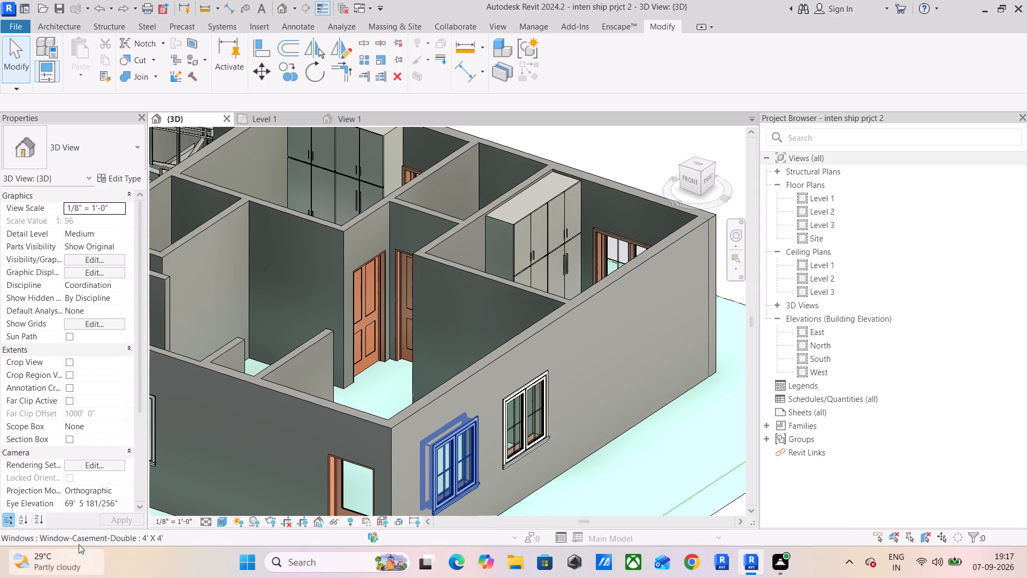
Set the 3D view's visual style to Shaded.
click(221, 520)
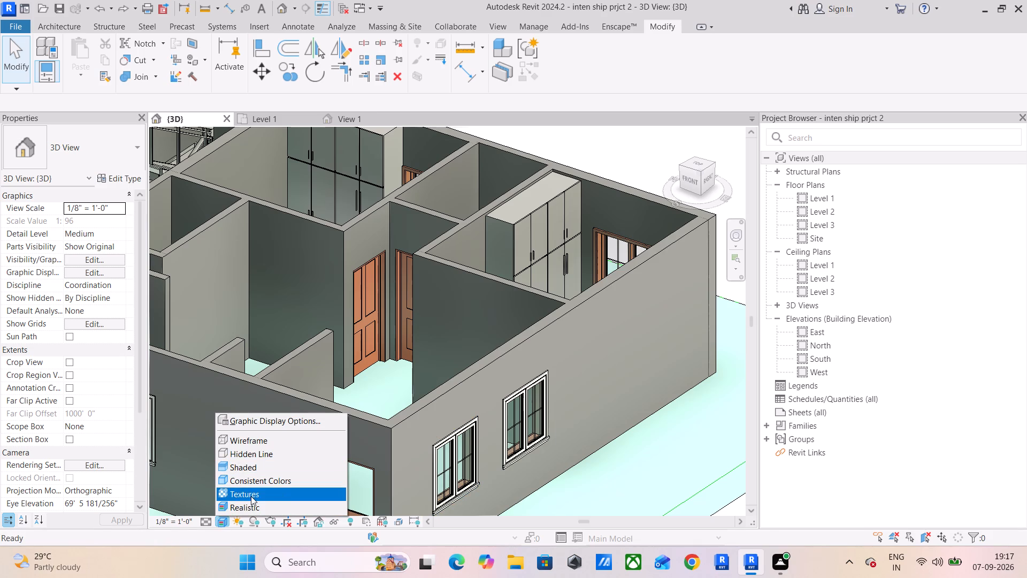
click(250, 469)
Open the family of the corner bedroom's wardrobe for editing.
shift+middle_drag(265, 398, 289, 399)
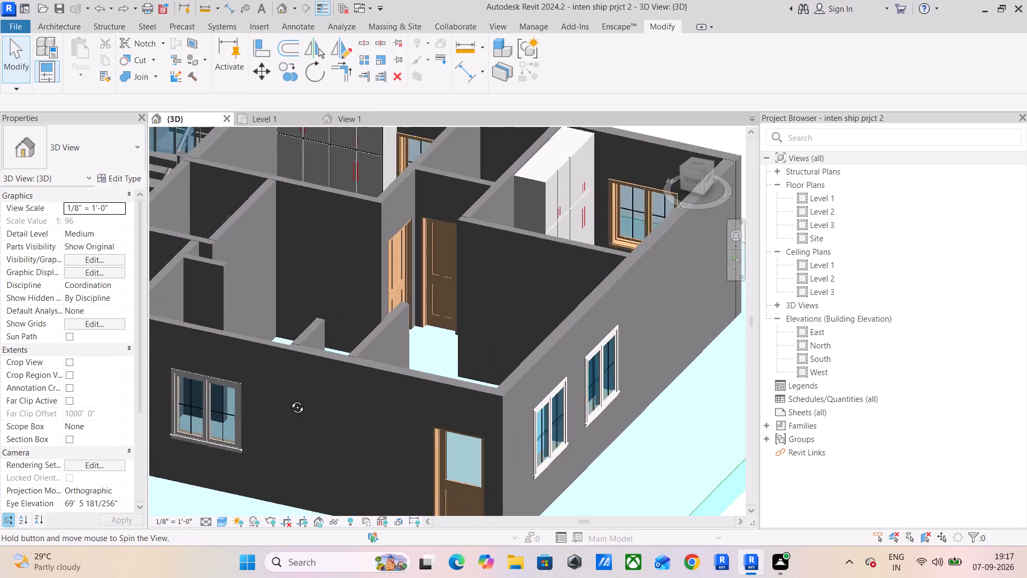
shift+middle_drag(289, 399, 304, 394)
middle_drag(463, 277, 401, 421)
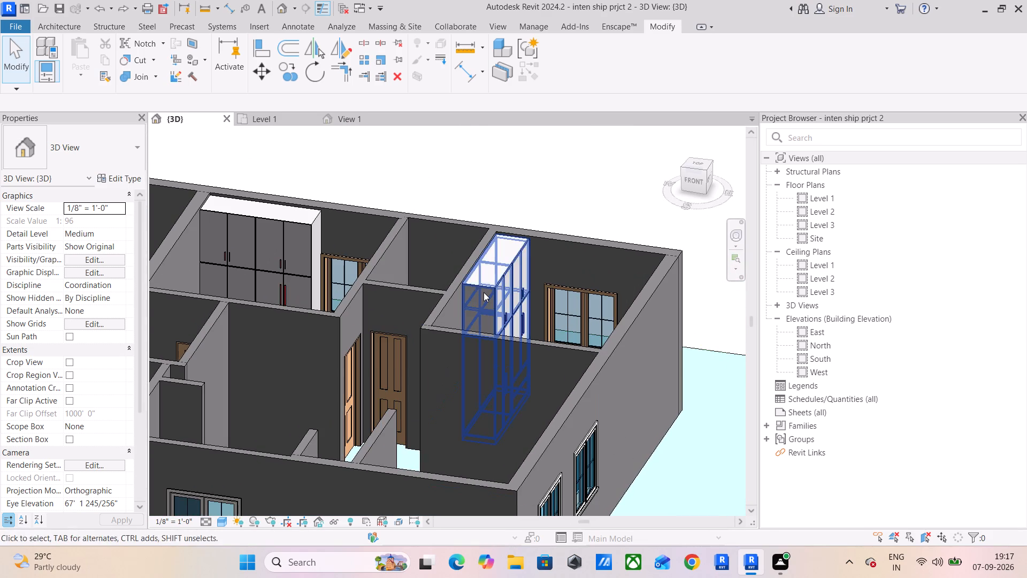
click(484, 292)
click(571, 59)
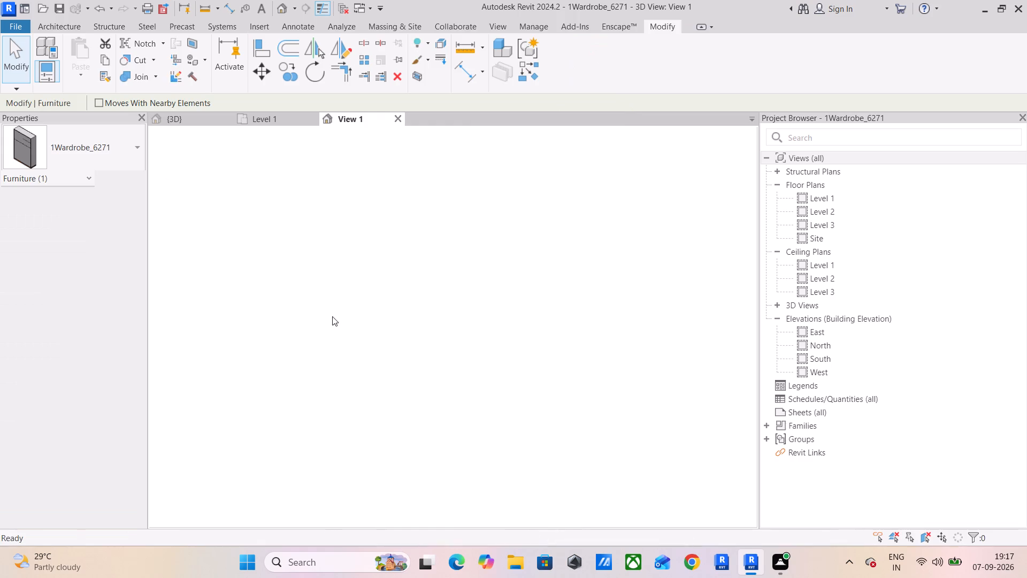
Select all of the wardrobe's geometry, check its subcategory options without changing them, and clear the selection.
drag(616, 143, 439, 395)
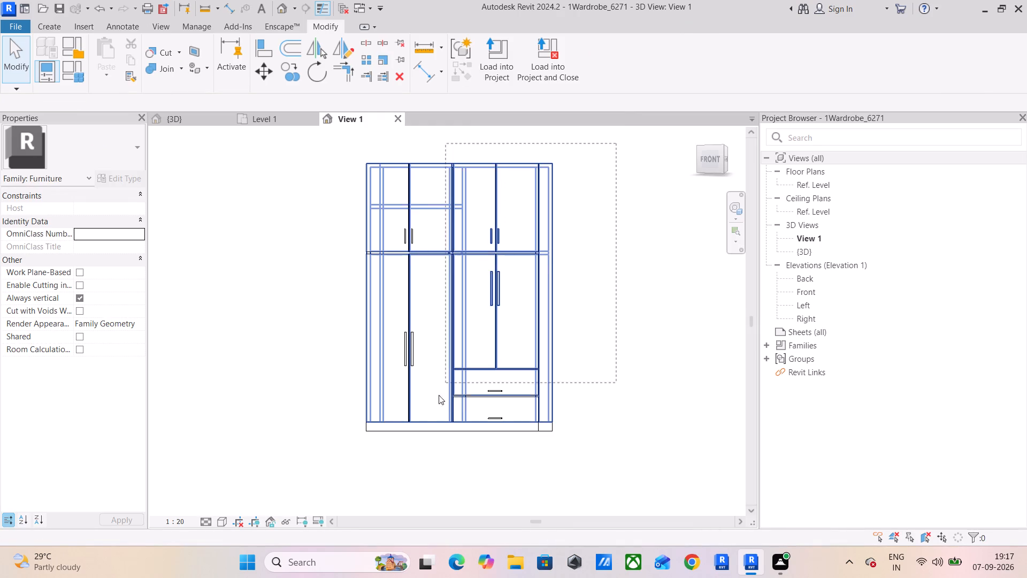
drag(439, 395, 318, 481)
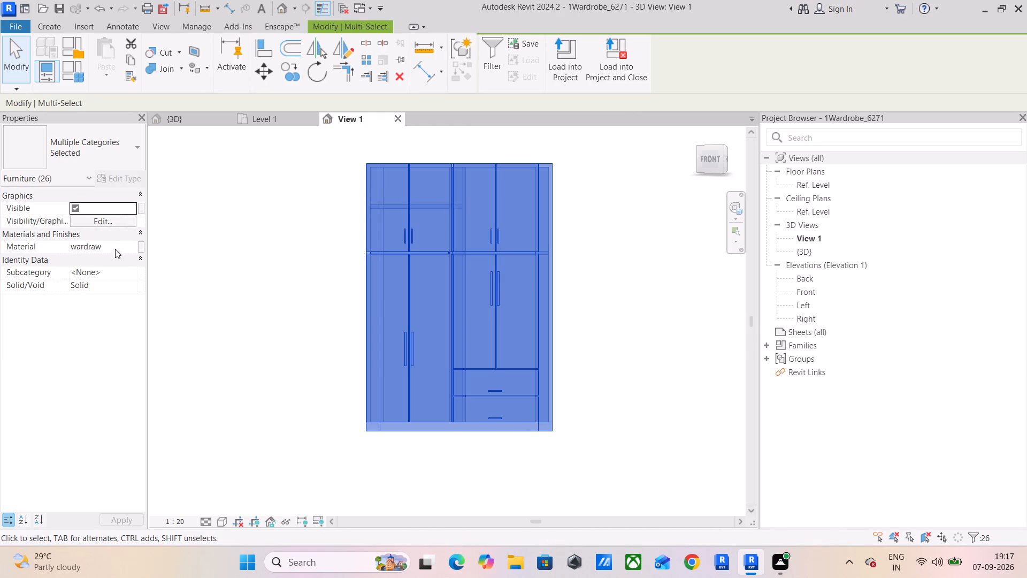
click(99, 275)
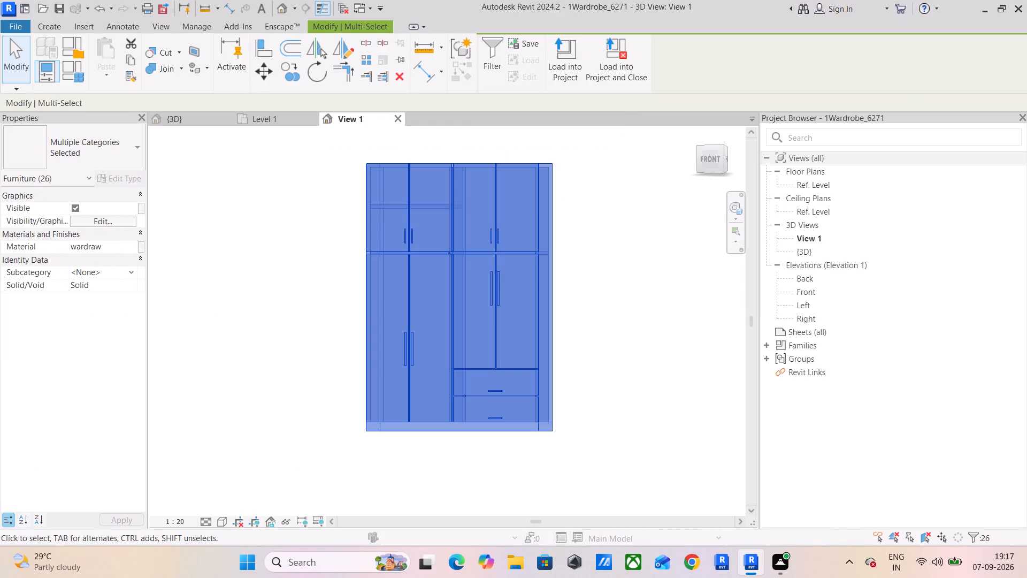
click(133, 276)
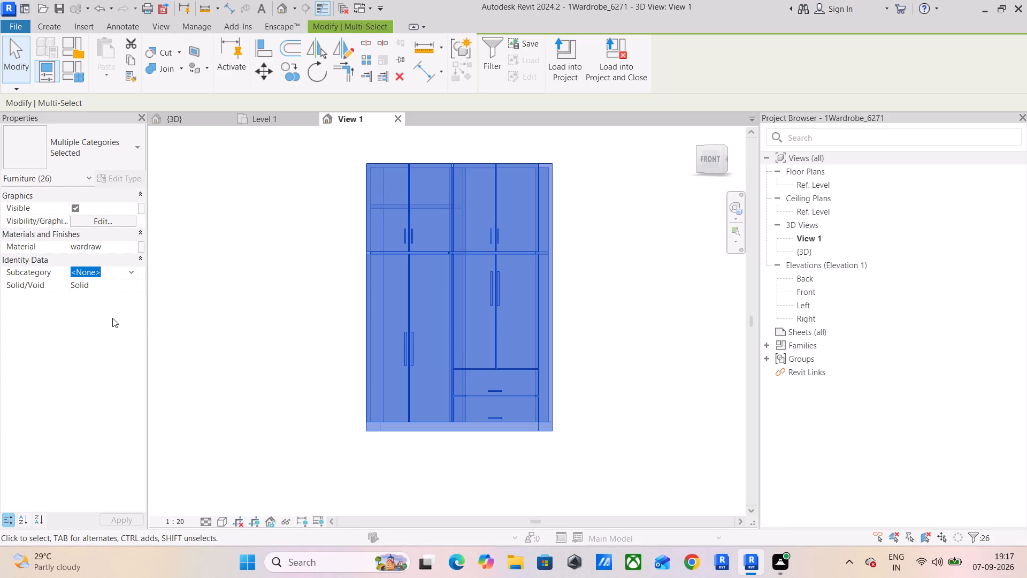
click(112, 318)
click(112, 318)
click(293, 317)
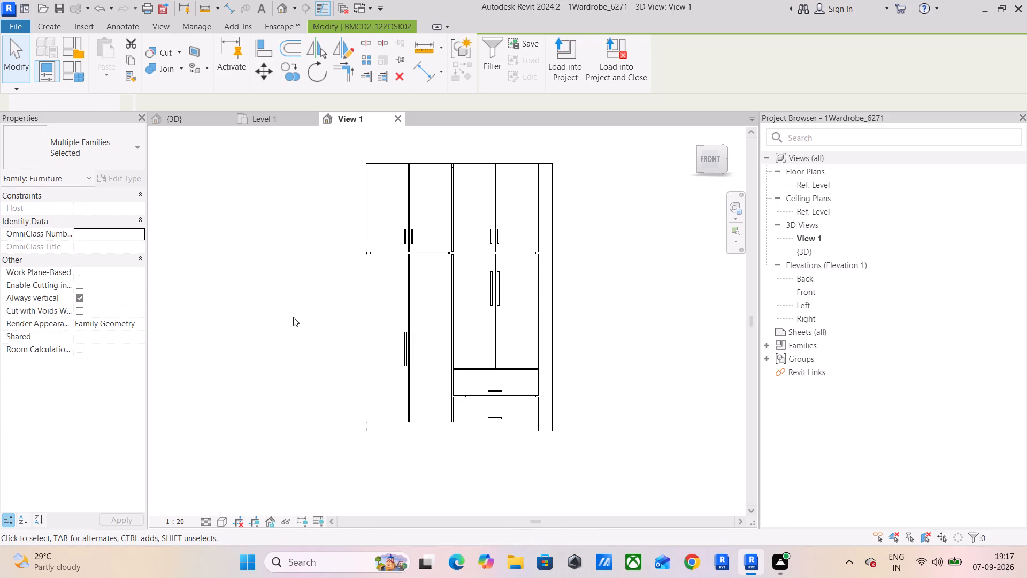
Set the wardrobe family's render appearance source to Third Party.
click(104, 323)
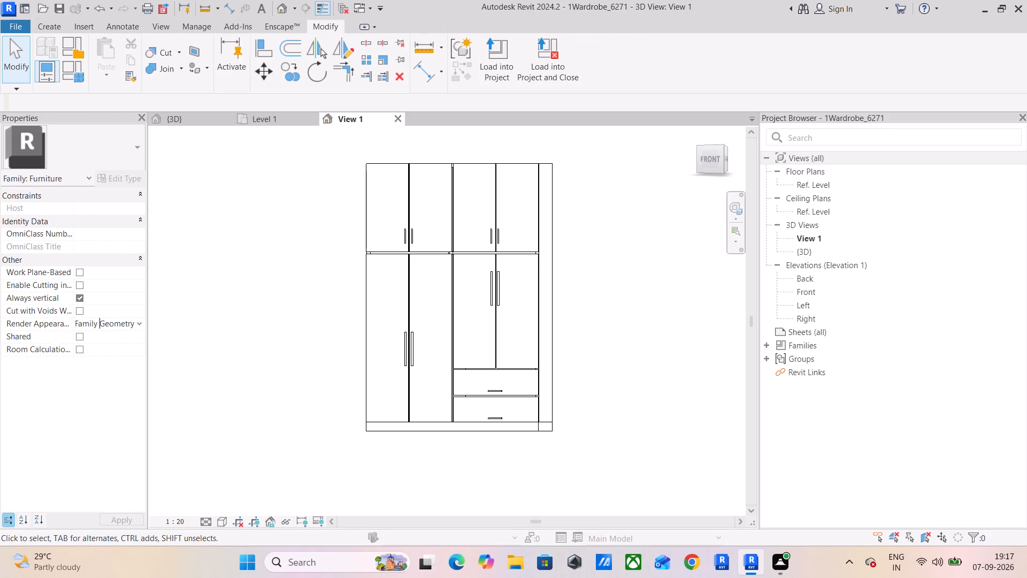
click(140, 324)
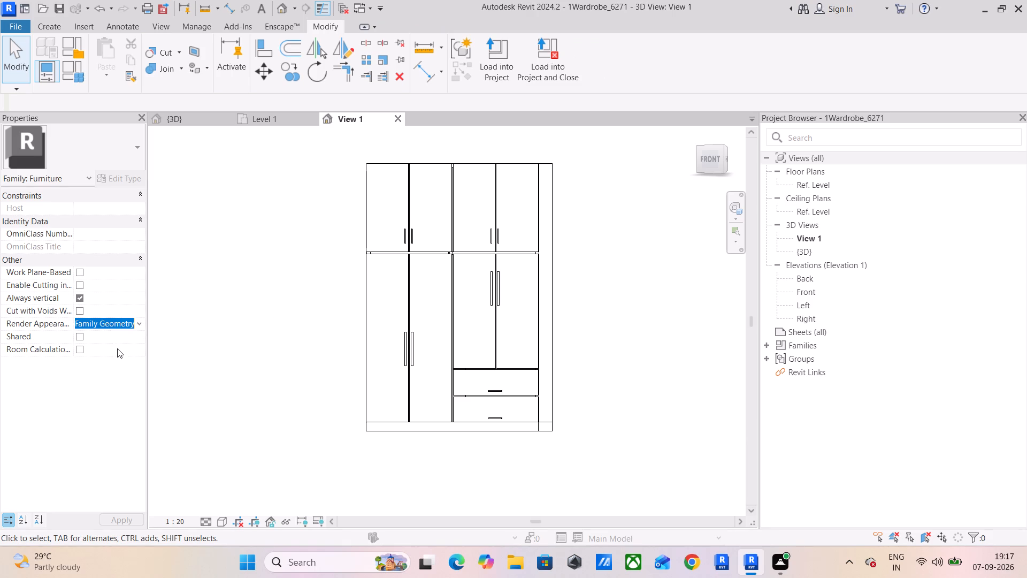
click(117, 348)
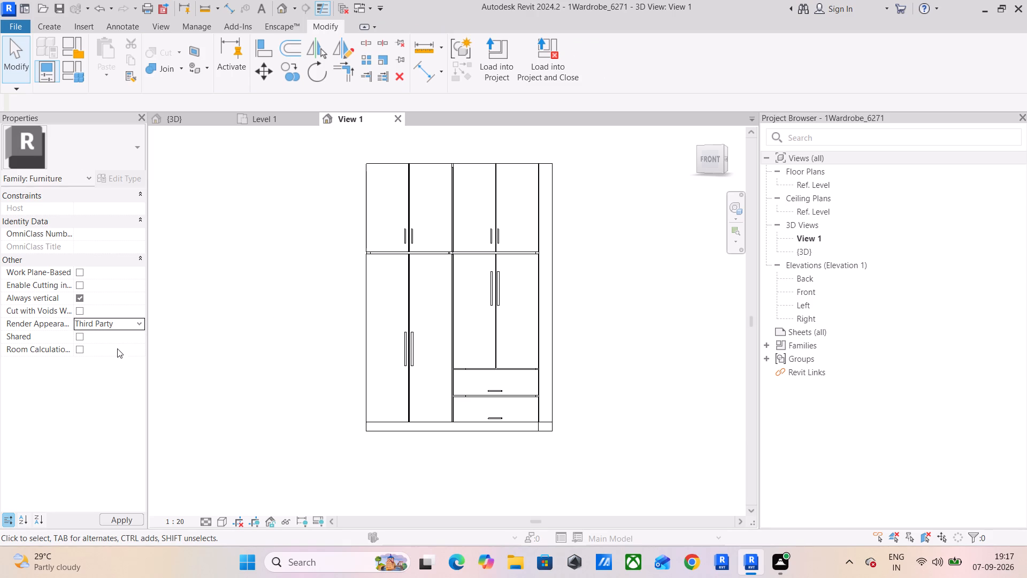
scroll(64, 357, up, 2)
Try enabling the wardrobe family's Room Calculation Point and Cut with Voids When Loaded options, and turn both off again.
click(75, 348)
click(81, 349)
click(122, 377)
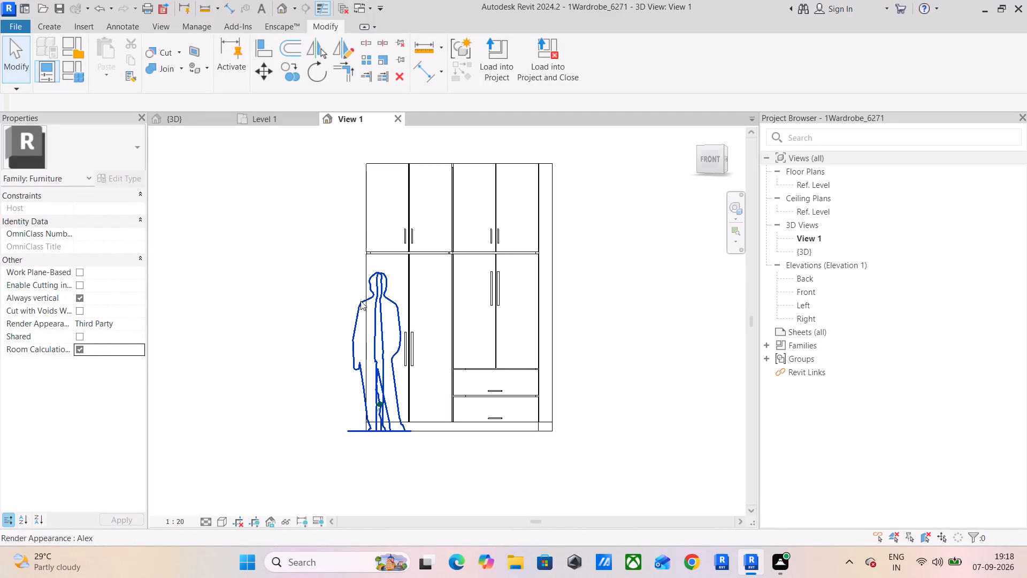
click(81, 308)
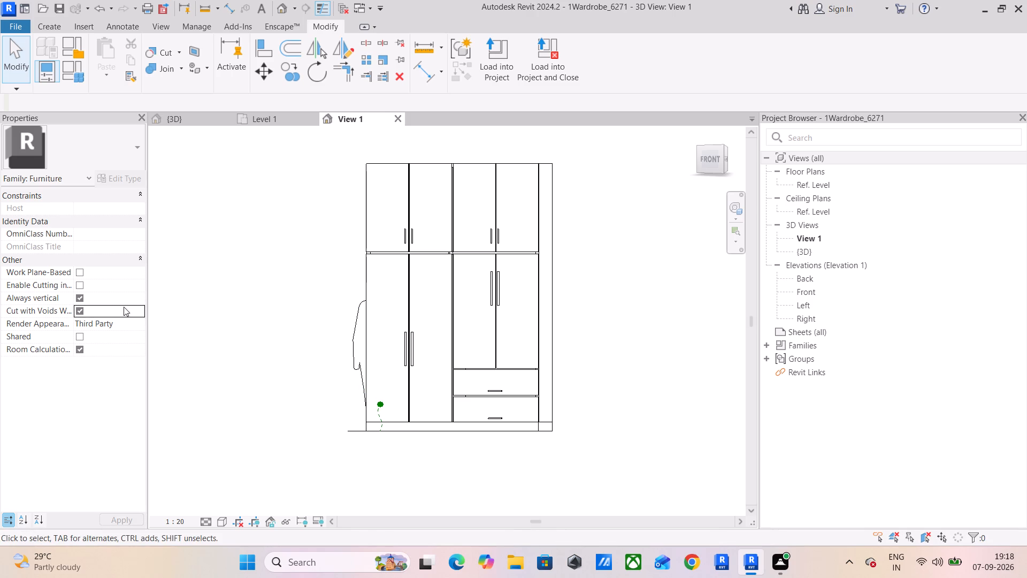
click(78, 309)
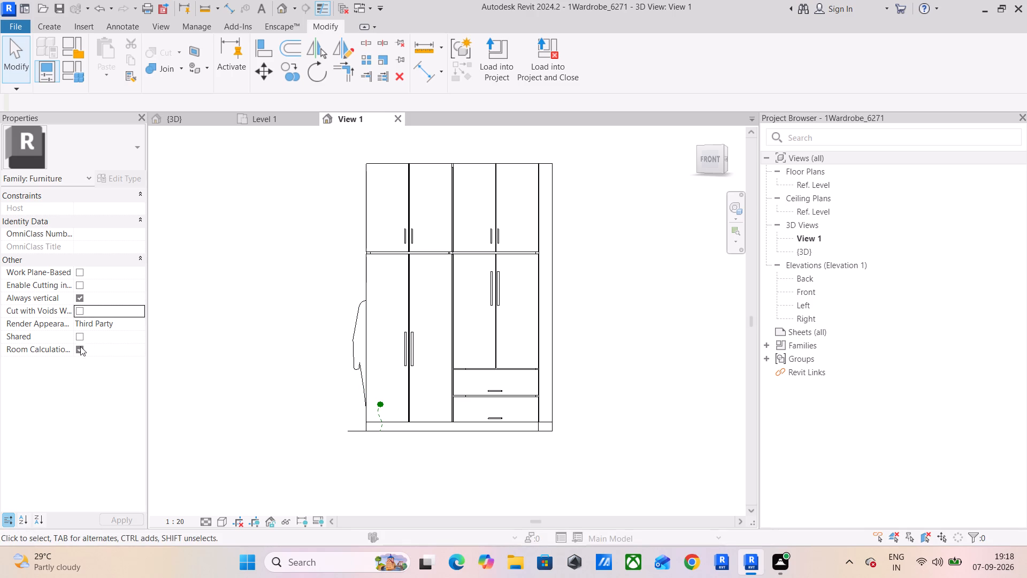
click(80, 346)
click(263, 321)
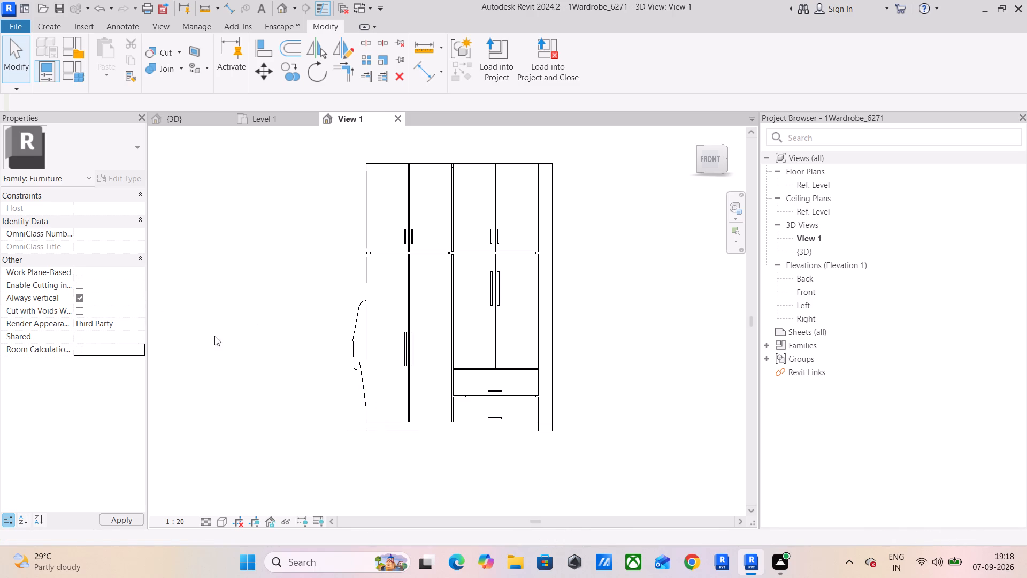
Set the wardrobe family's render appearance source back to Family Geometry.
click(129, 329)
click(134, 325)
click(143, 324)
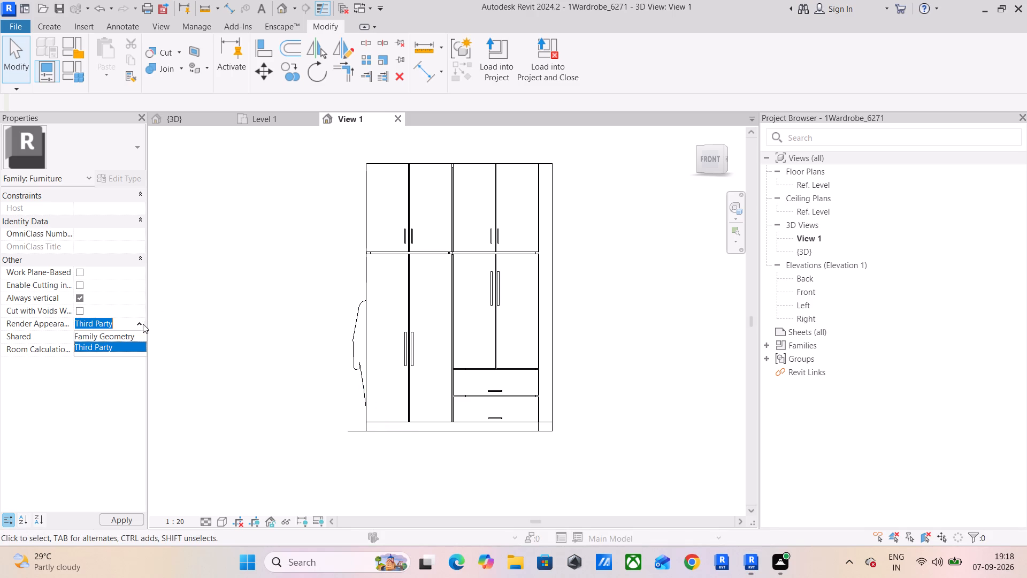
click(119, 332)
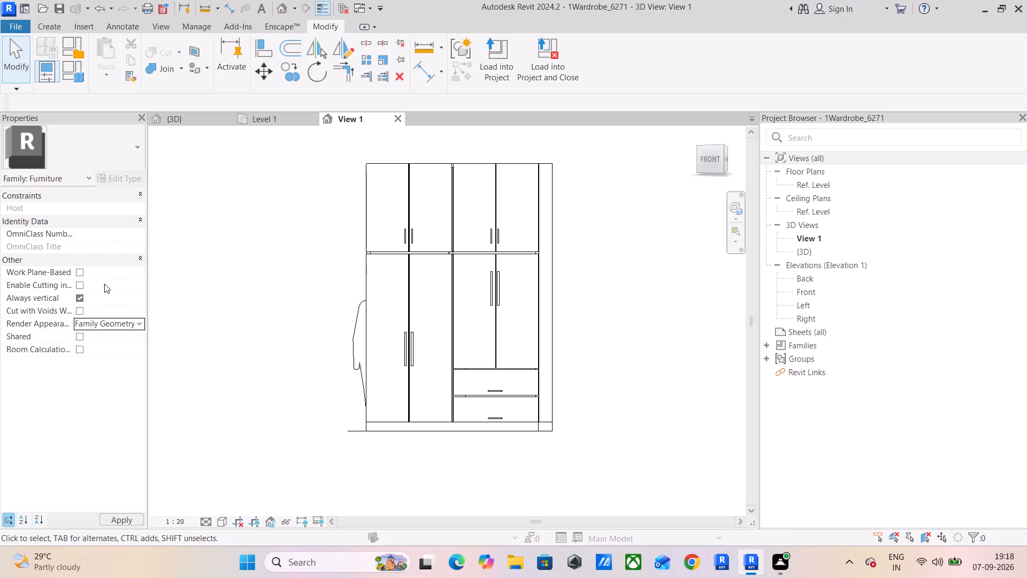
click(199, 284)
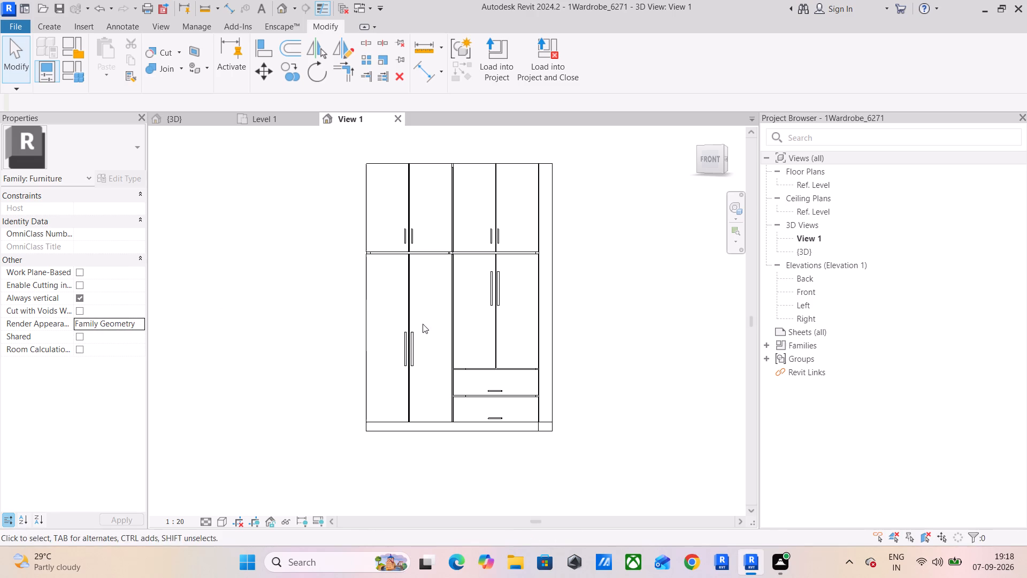
Make the wardrobe family work plane-based and load it into the project, overwriting the existing version.
click(81, 270)
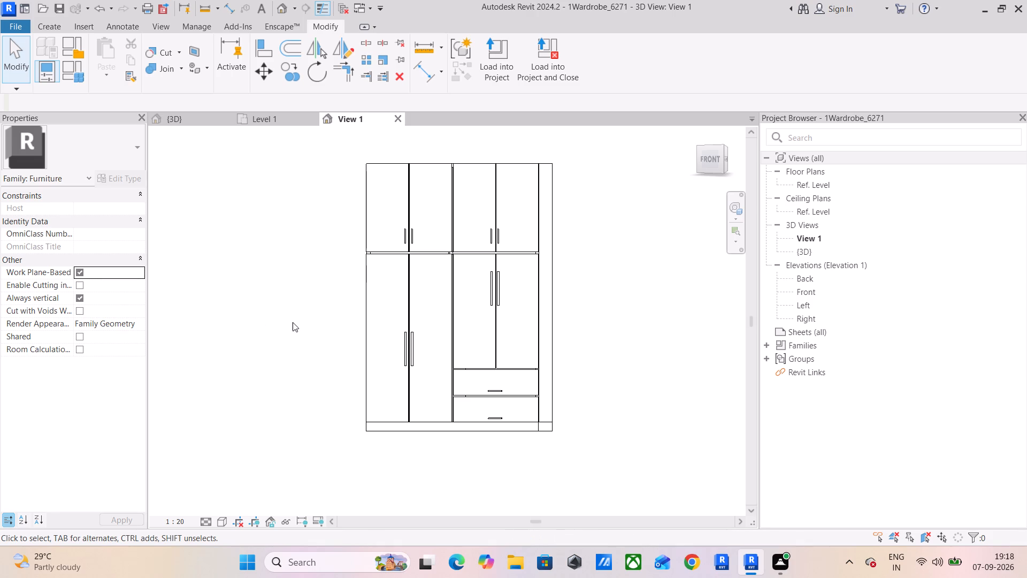
click(489, 51)
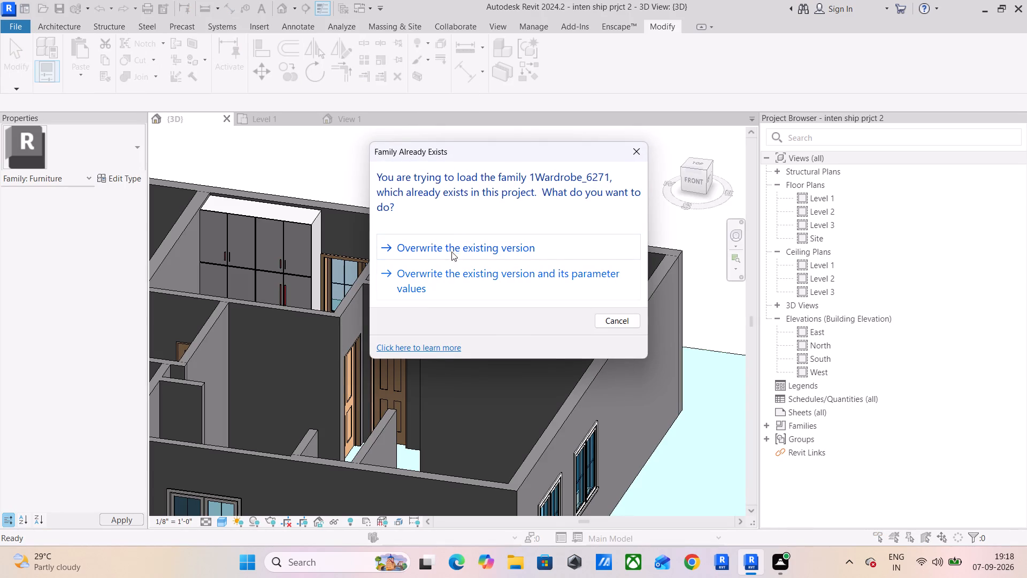
click(451, 247)
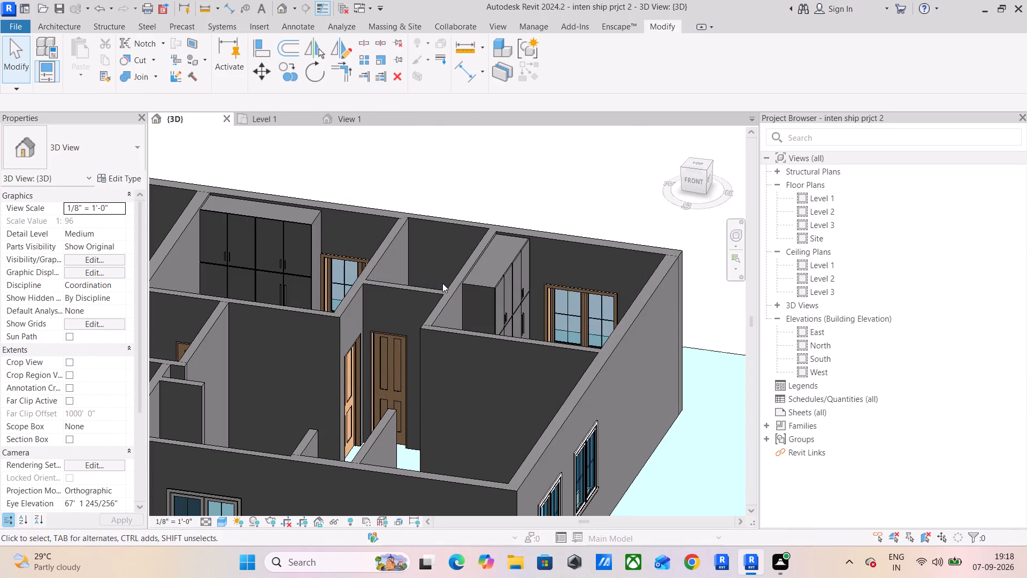
Set the 3D view's visual style to Realistic.
click(218, 522)
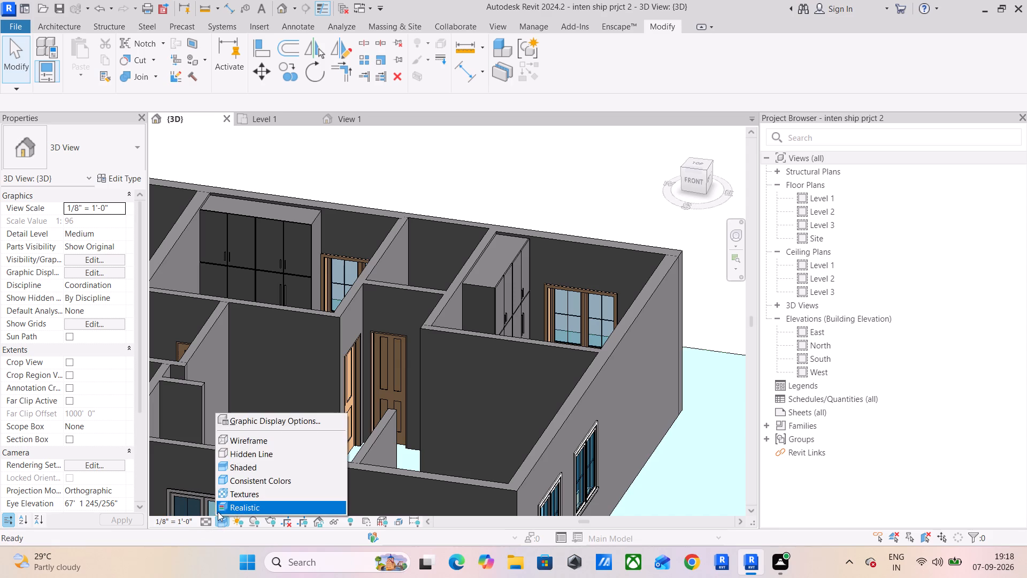
click(223, 508)
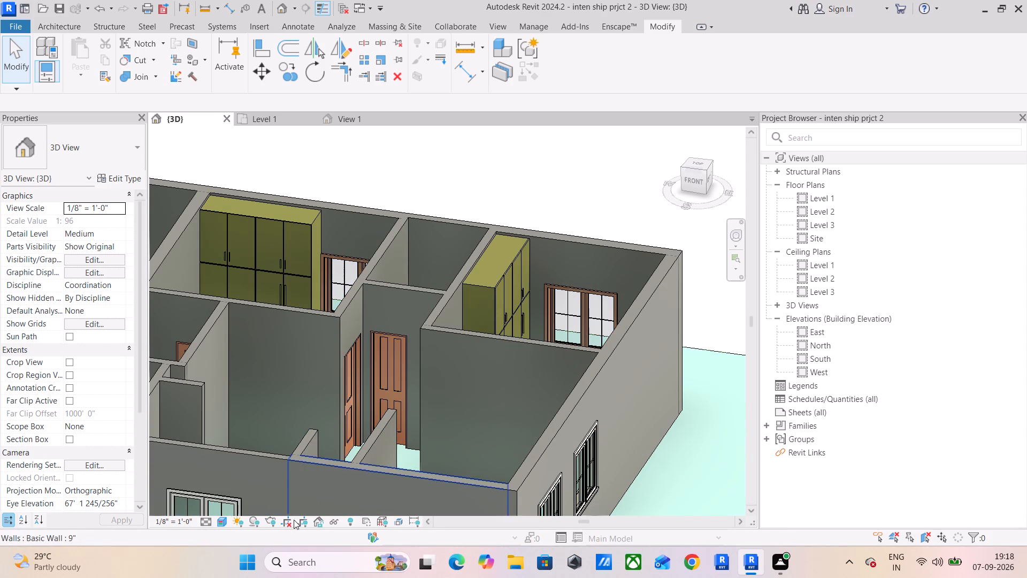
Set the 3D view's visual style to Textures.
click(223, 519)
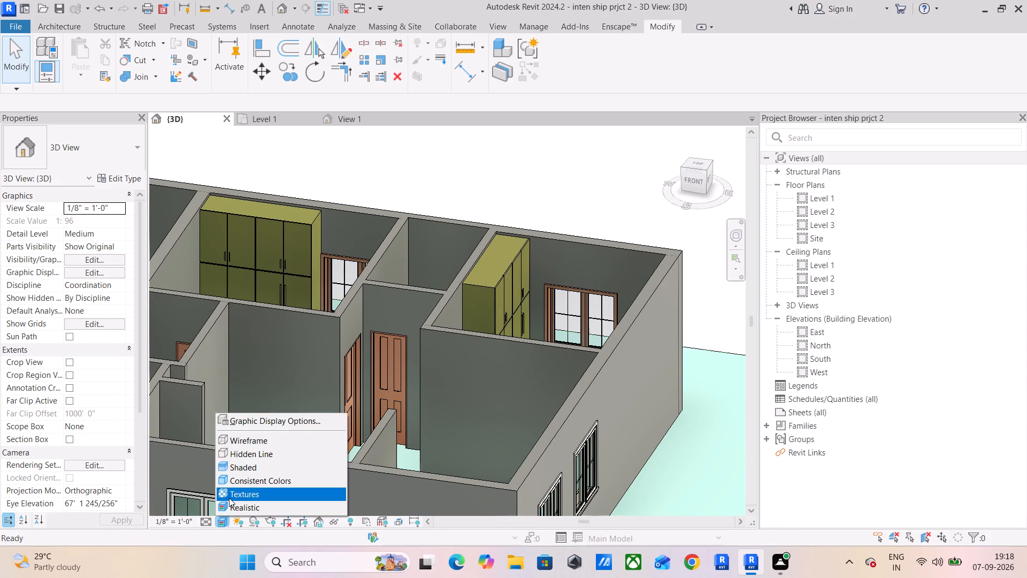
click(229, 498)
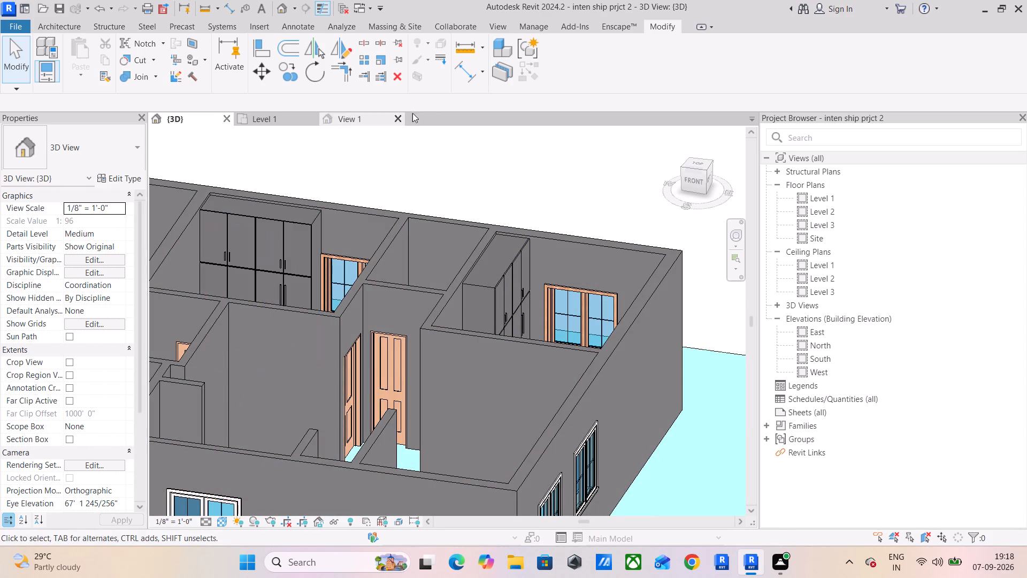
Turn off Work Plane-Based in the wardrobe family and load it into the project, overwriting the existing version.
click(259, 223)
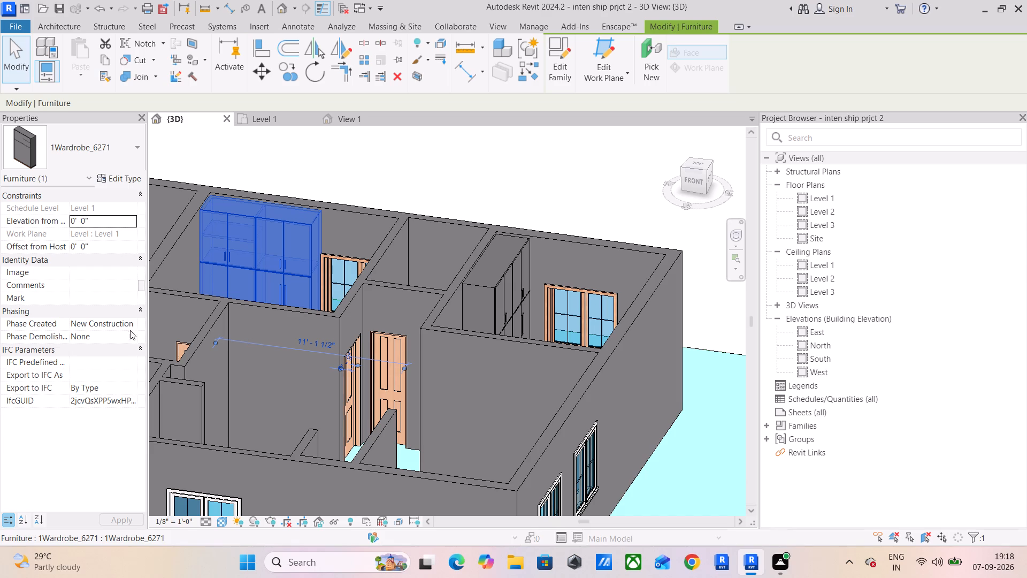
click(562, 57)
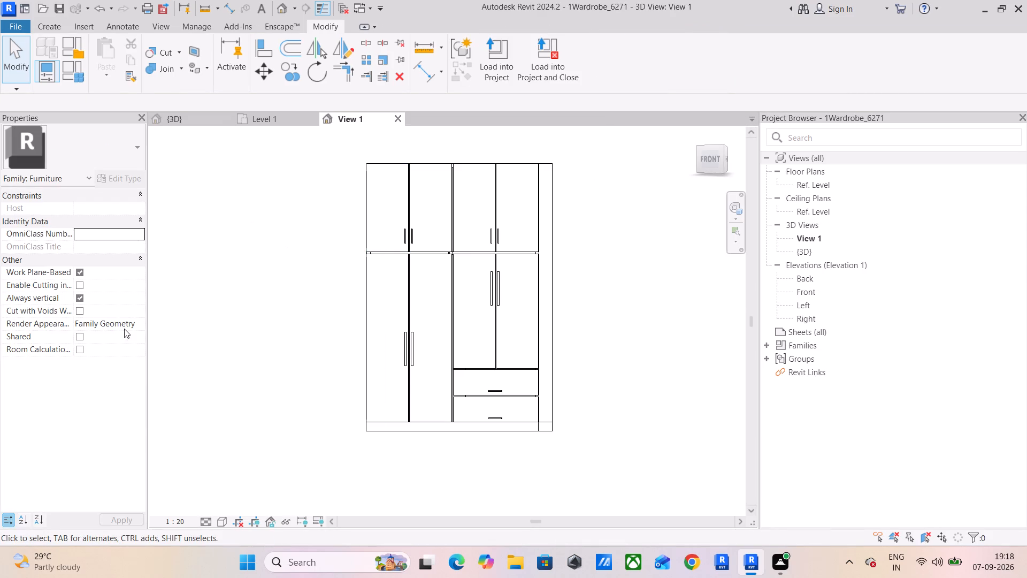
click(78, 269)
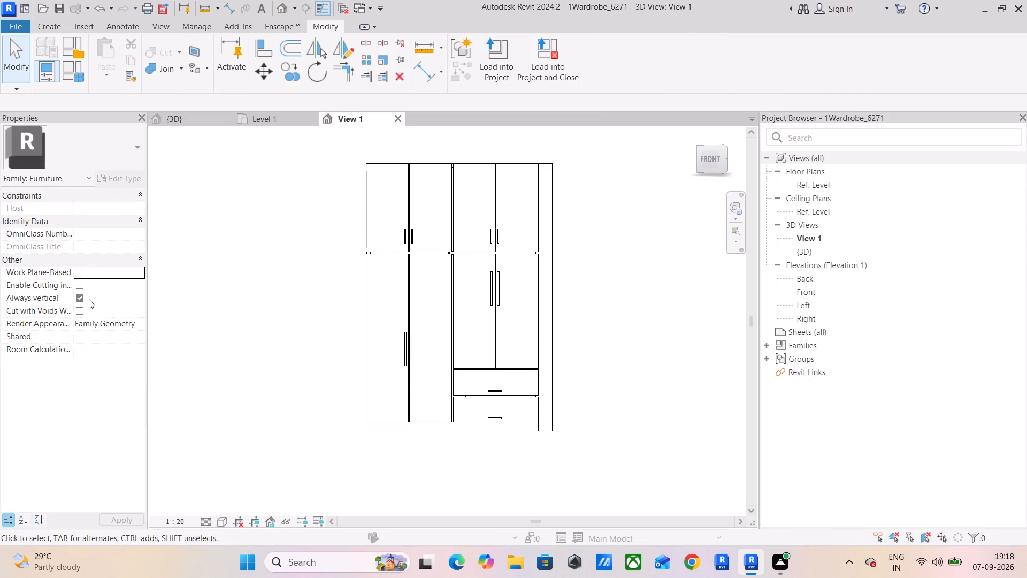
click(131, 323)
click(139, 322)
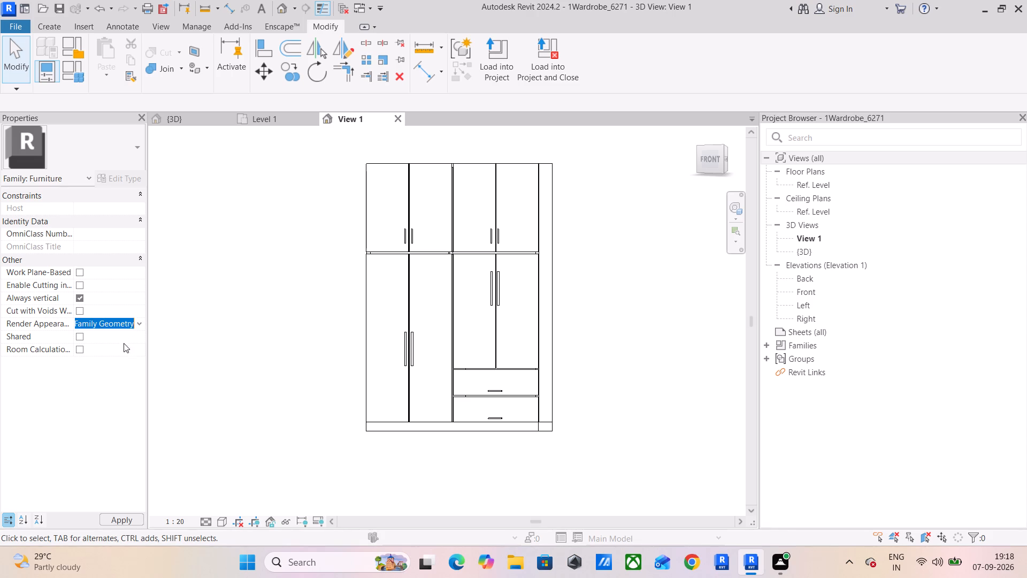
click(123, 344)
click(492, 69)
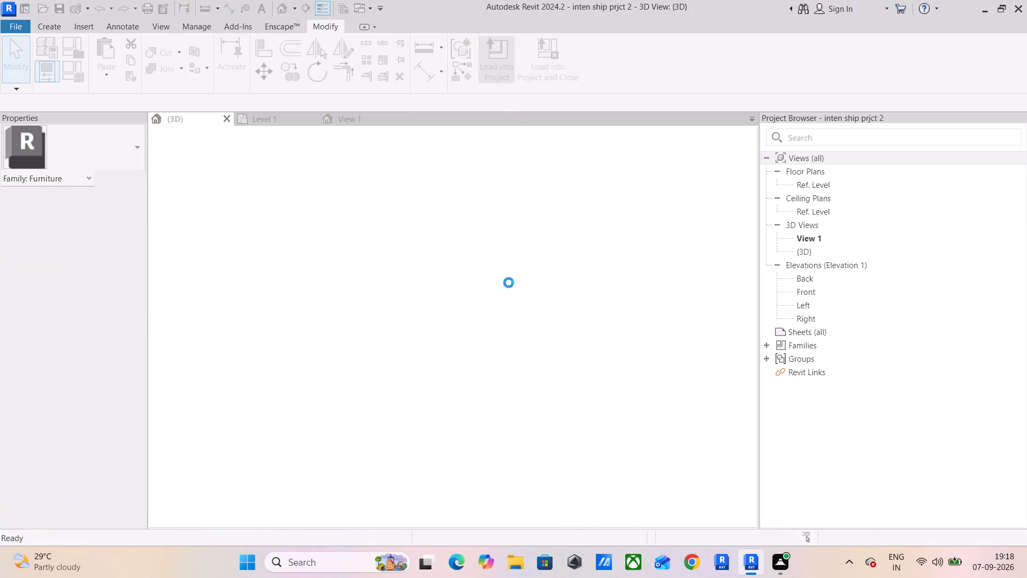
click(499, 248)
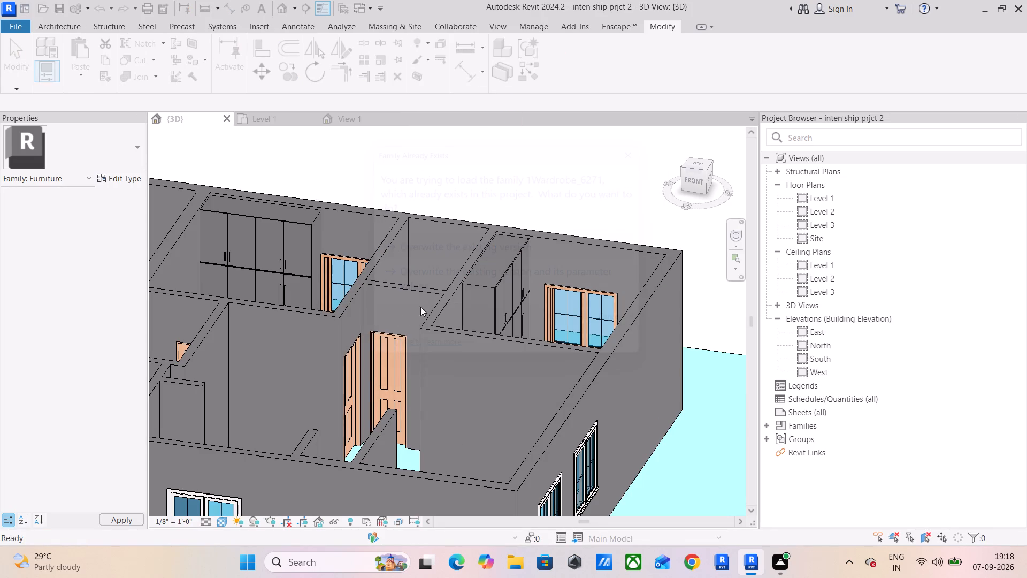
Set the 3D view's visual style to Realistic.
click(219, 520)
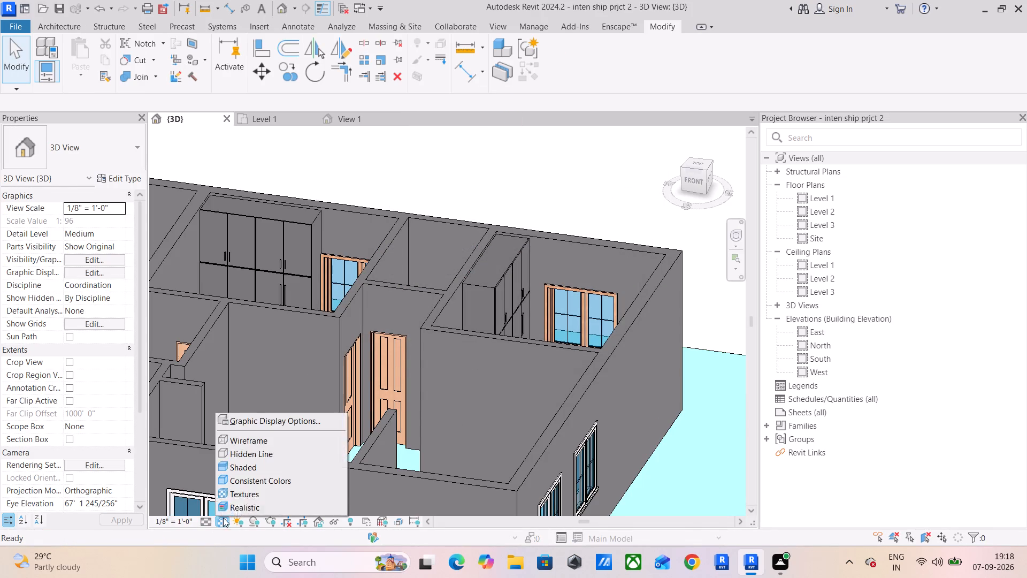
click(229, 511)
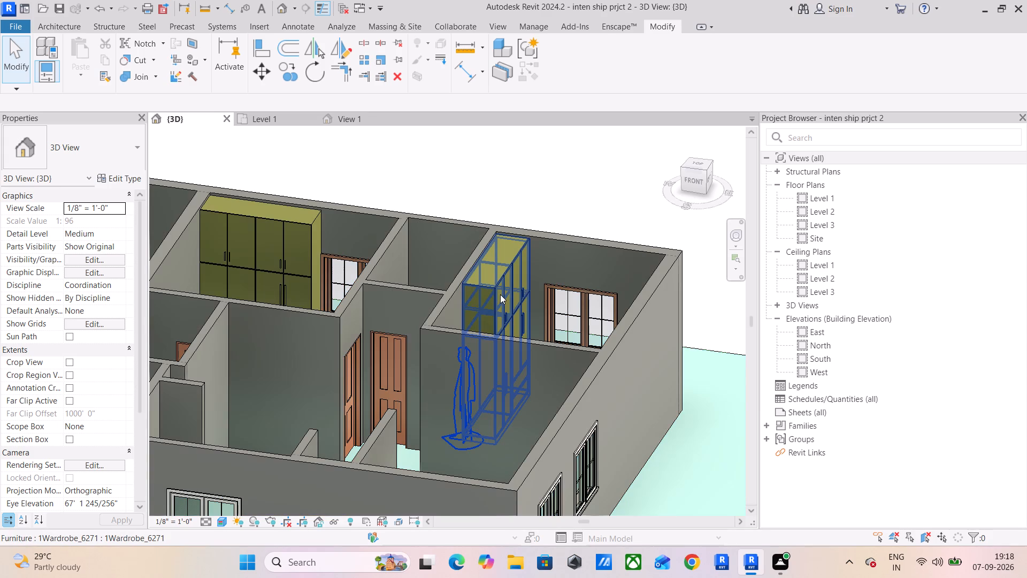
Undo the last five project changes, including the recent visual style switches and the wardrobe family reload.
key(ctrl+z)
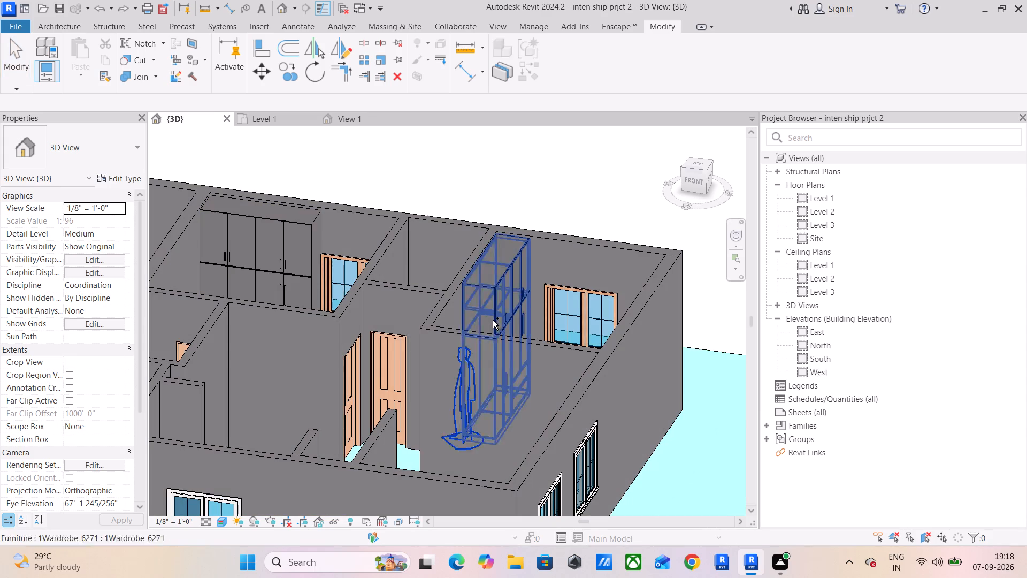
key(ctrl+z)
key(ctrl+z)
key(ctrl+z)
key(ctrl+z)
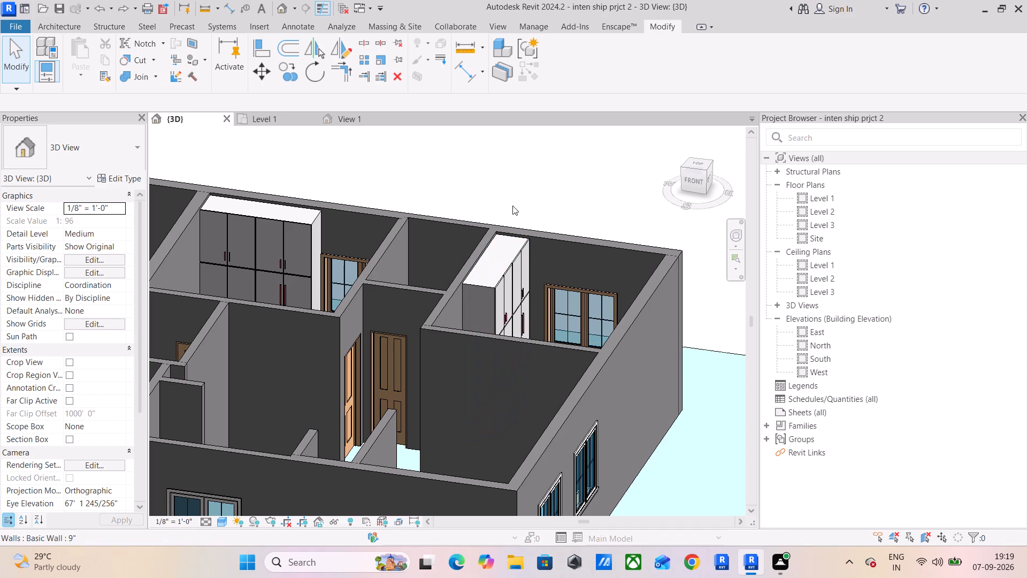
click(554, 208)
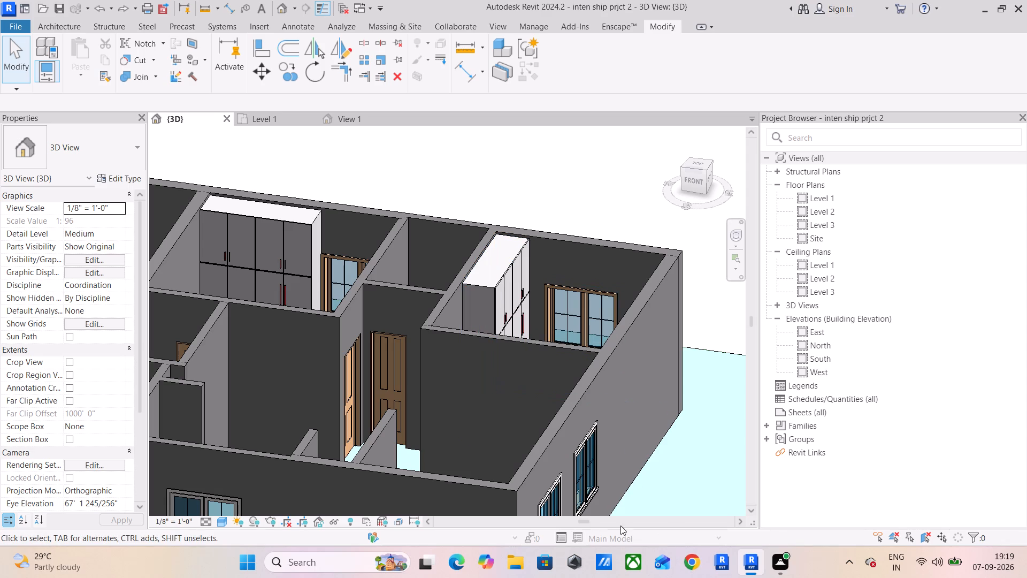
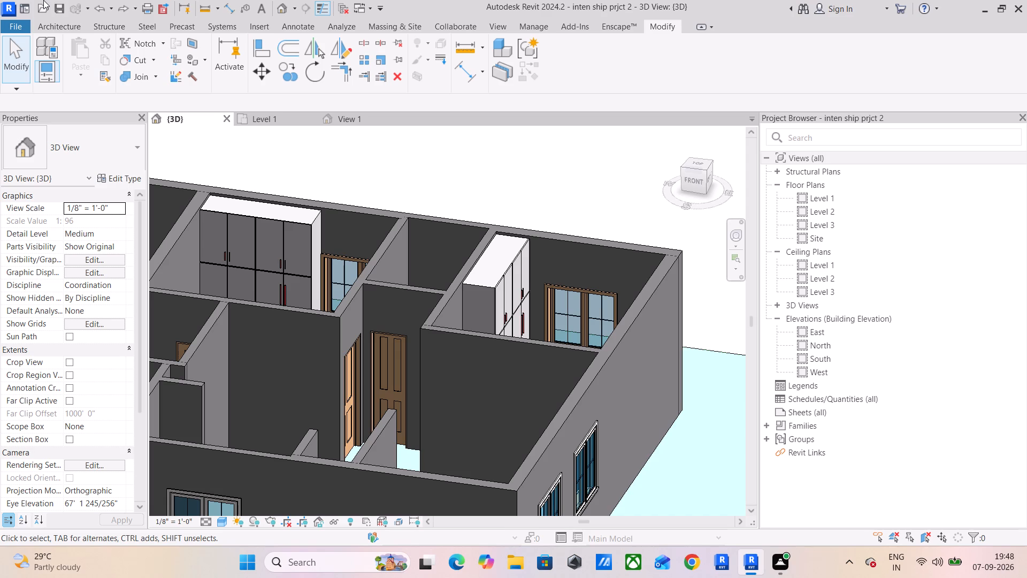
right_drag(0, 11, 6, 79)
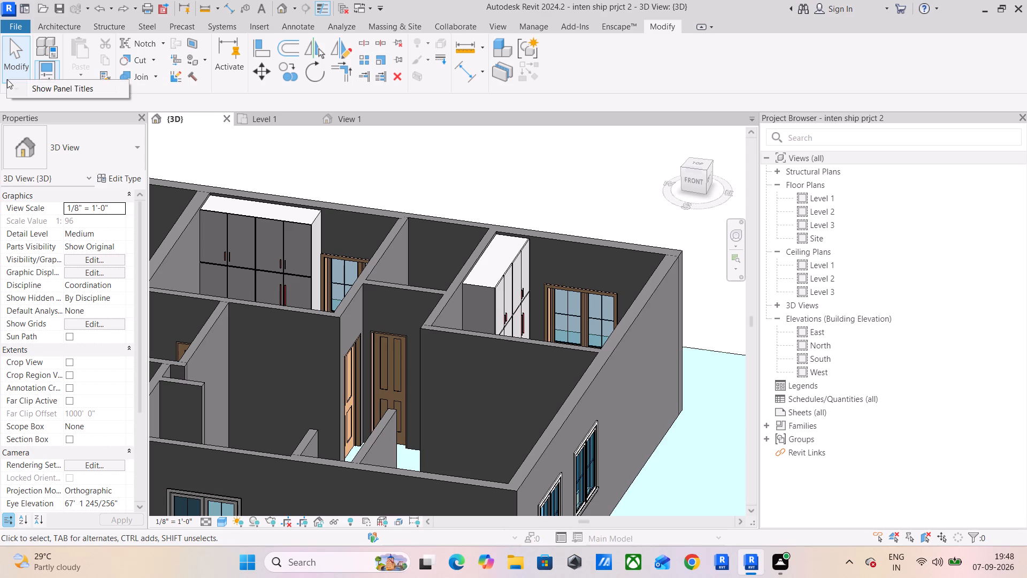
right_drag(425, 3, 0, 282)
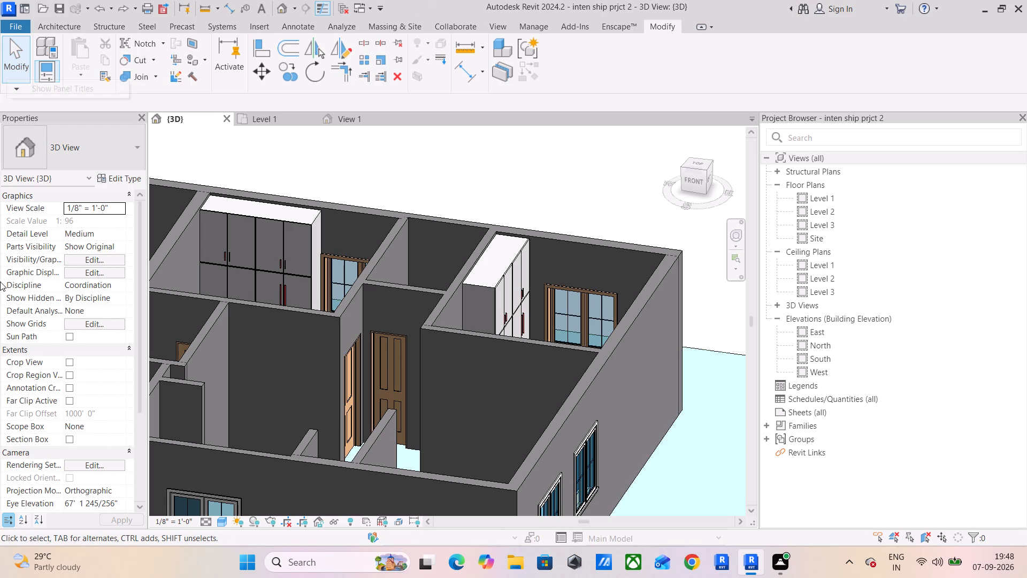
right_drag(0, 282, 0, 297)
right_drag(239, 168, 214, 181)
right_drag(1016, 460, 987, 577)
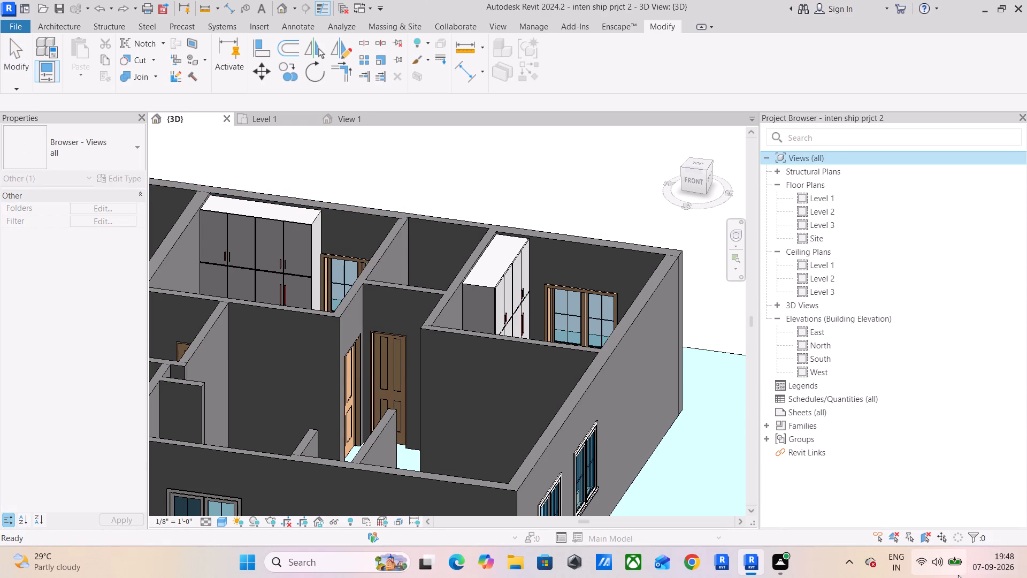